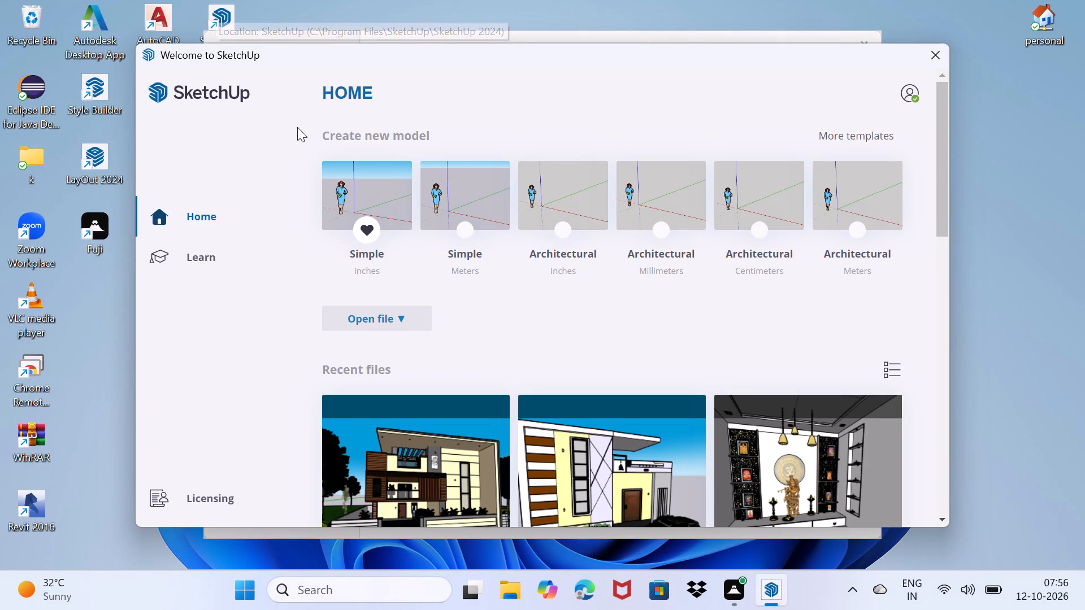
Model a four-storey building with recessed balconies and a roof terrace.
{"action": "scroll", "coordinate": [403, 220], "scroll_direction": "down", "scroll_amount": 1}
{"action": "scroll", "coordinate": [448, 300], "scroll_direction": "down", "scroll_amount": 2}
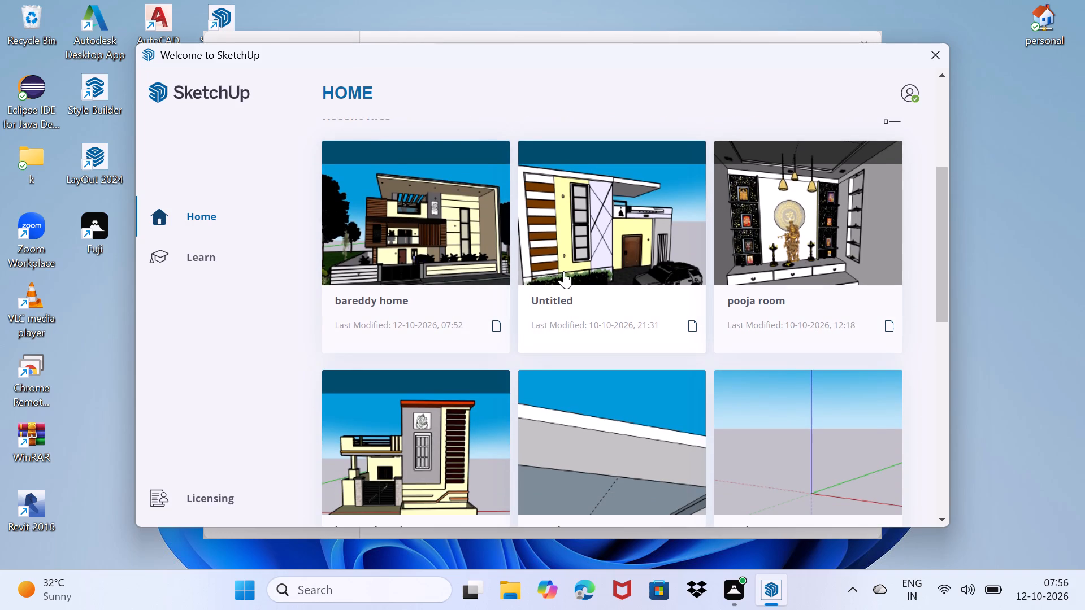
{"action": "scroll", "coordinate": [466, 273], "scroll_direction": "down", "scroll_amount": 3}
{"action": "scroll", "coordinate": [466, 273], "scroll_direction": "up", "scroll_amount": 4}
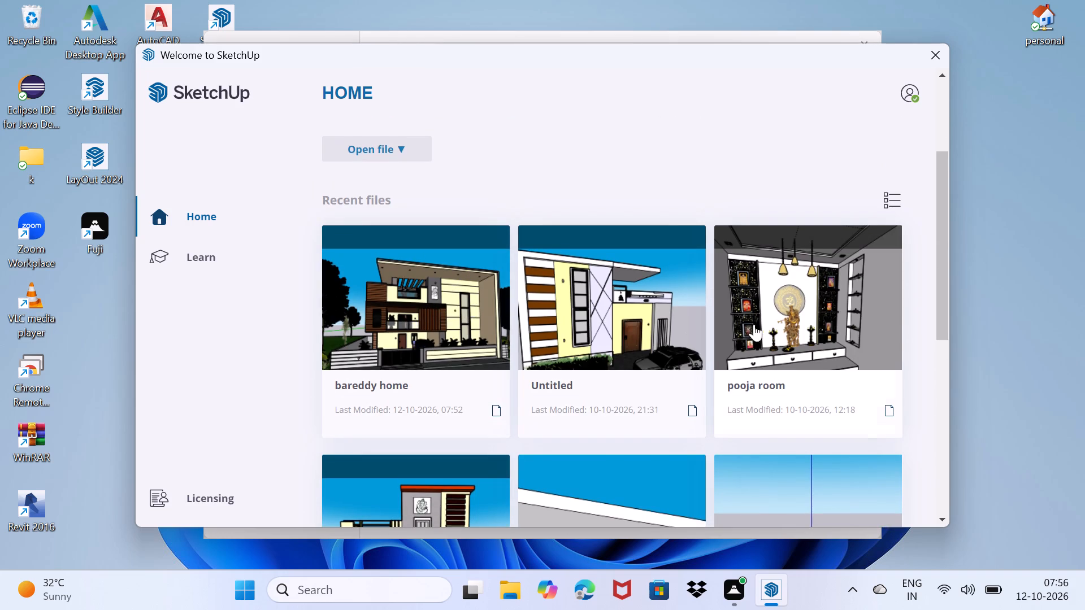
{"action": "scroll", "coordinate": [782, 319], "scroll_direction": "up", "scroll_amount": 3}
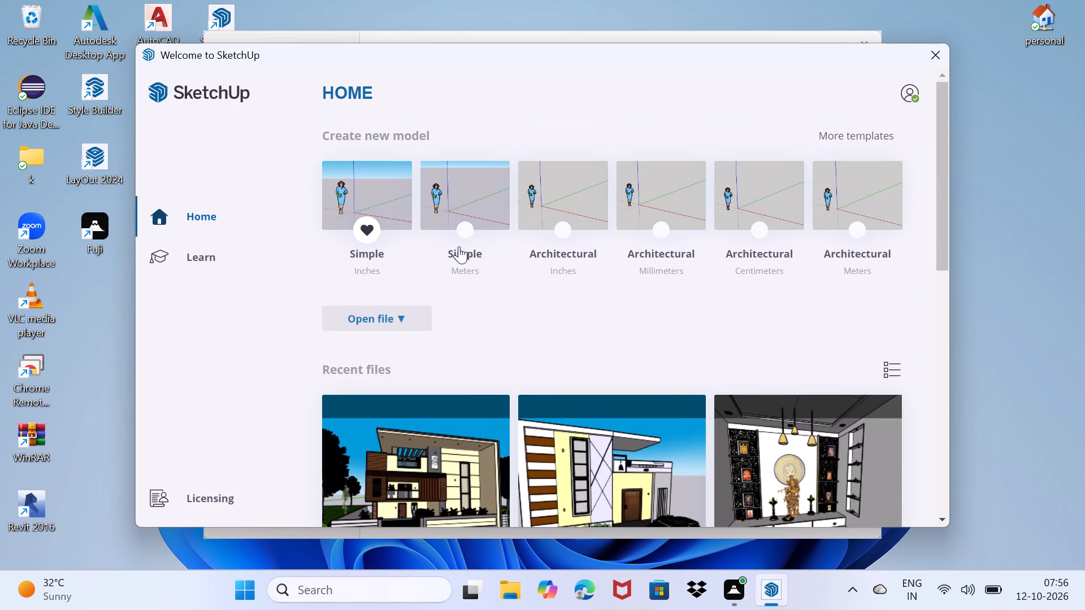
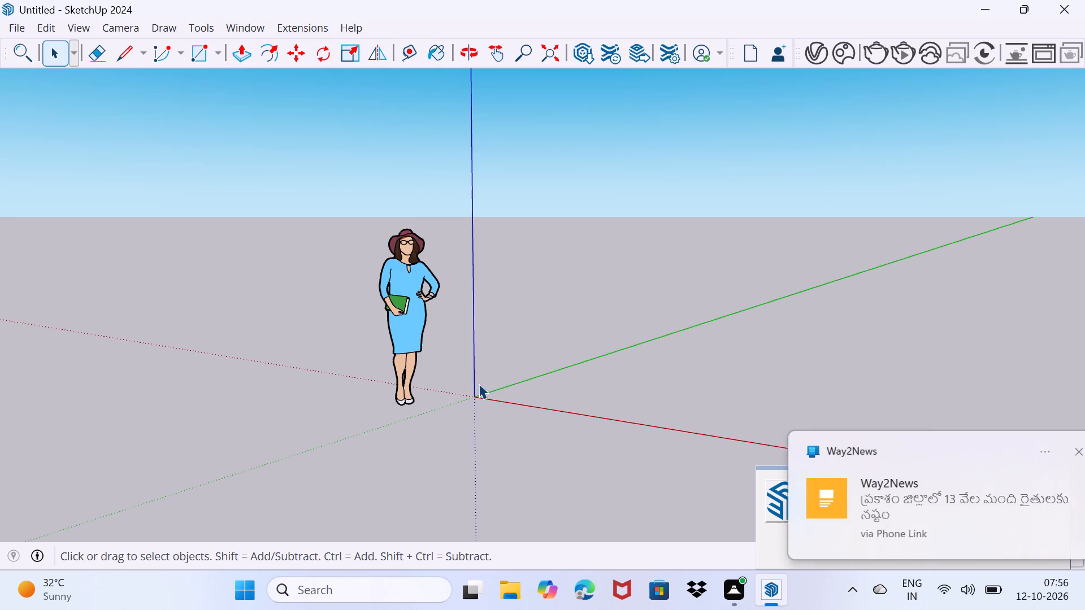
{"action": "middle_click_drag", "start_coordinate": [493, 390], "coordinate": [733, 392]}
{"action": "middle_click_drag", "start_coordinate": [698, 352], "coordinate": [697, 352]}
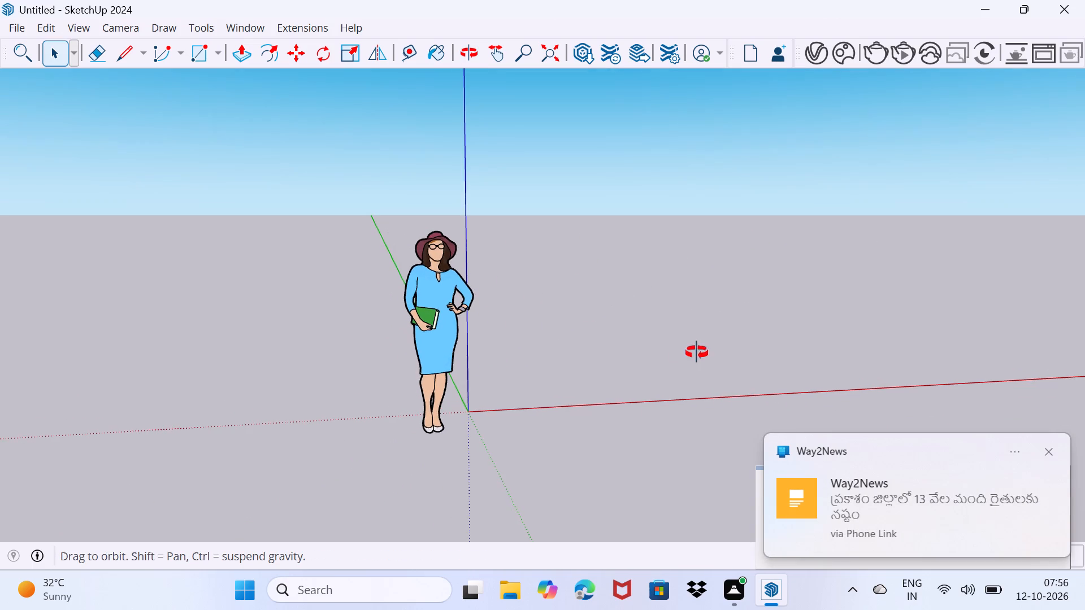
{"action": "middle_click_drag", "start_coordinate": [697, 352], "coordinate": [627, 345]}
Display the Large Tool Set toolbar alongside Getting Started and close the toolbar settings.
{"action": "left_click", "coordinate": [18, 29]}
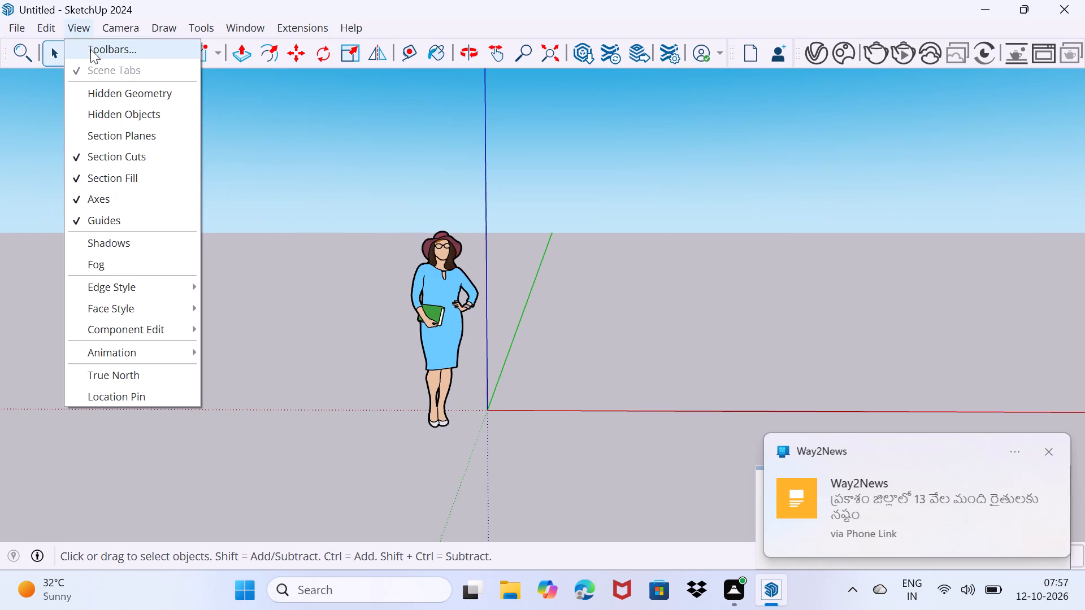
{"action": "left_click", "coordinate": [90, 49]}
{"action": "scroll", "coordinate": [410, 298], "scroll_direction": "down", "scroll_amount": 3}
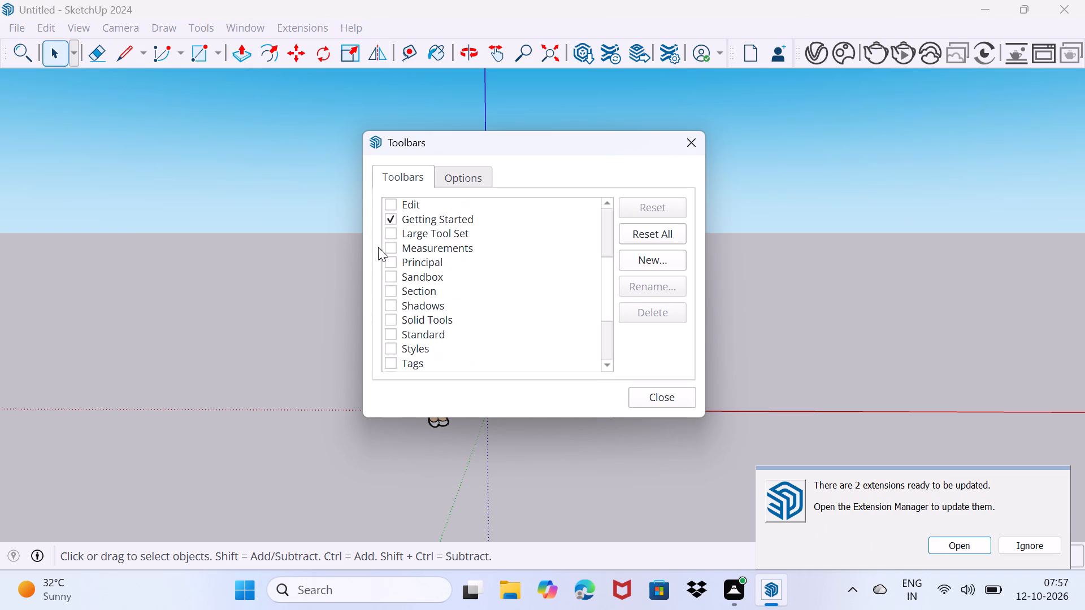
{"action": "left_click", "coordinate": [393, 233]}
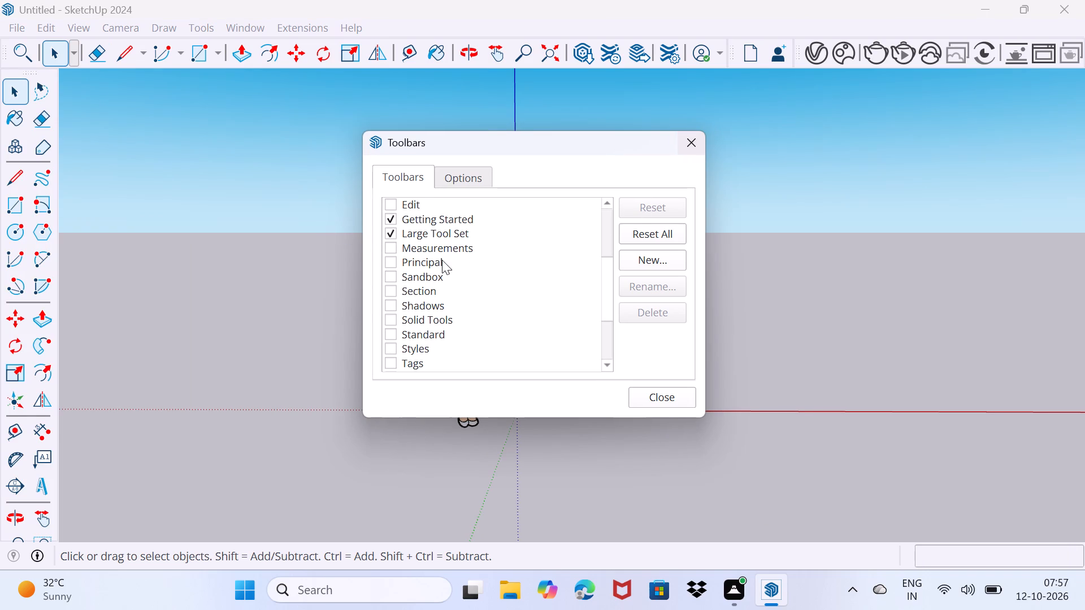
{"action": "scroll", "coordinate": [411, 266], "scroll_direction": "up", "scroll_amount": 3}
{"action": "scroll", "coordinate": [411, 266], "scroll_direction": "down", "scroll_amount": 2}
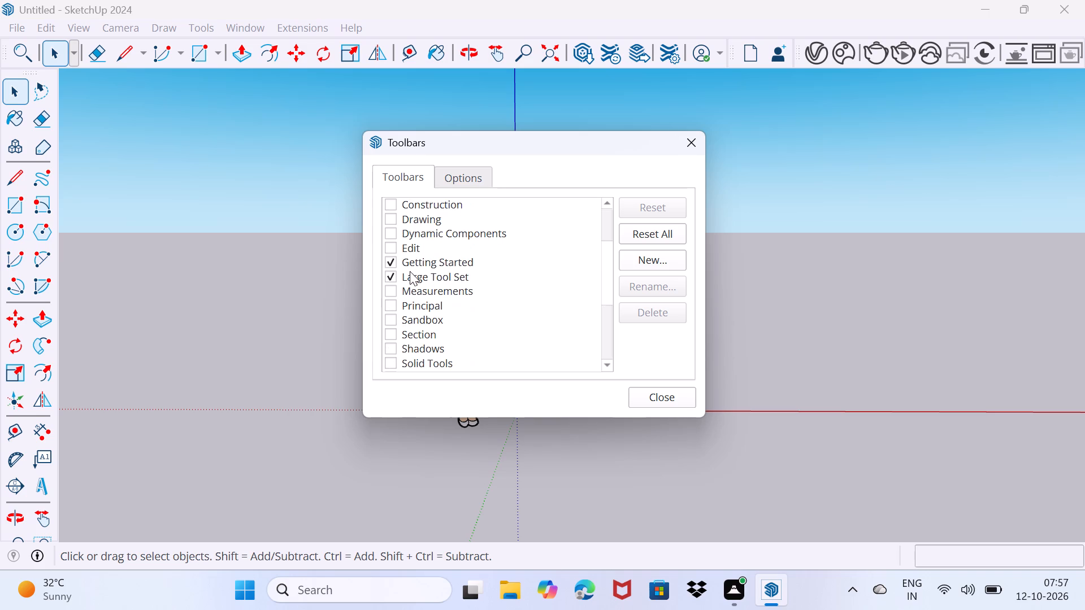
{"action": "scroll", "coordinate": [410, 271], "scroll_direction": "down", "scroll_amount": 1}
{"action": "scroll", "coordinate": [410, 271], "scroll_direction": "up", "scroll_amount": 3}
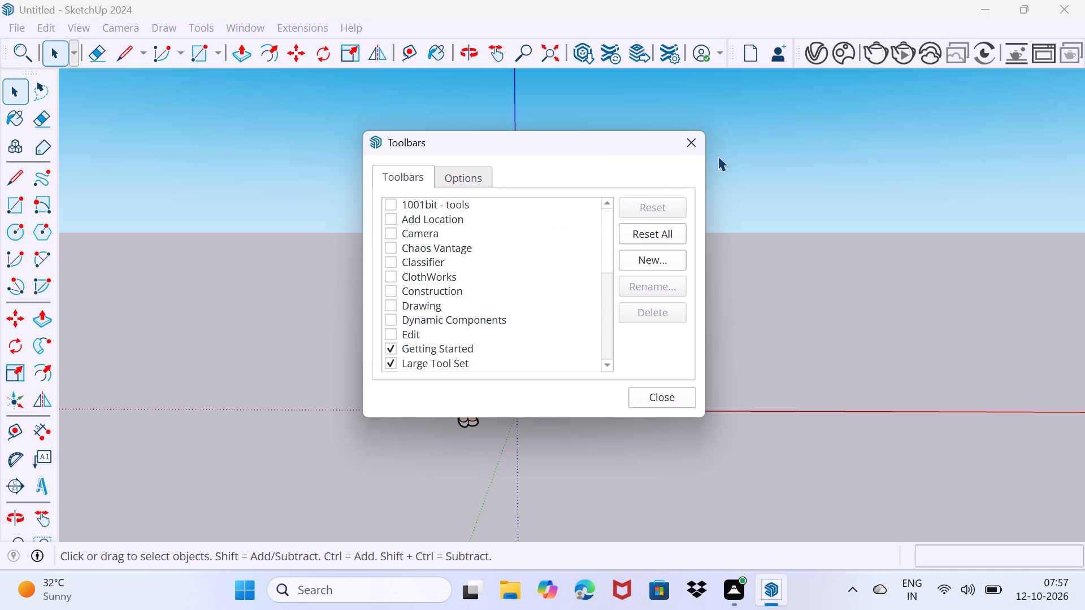
{"action": "left_click", "coordinate": [692, 158]}
{"action": "left_click", "coordinate": [693, 152]}
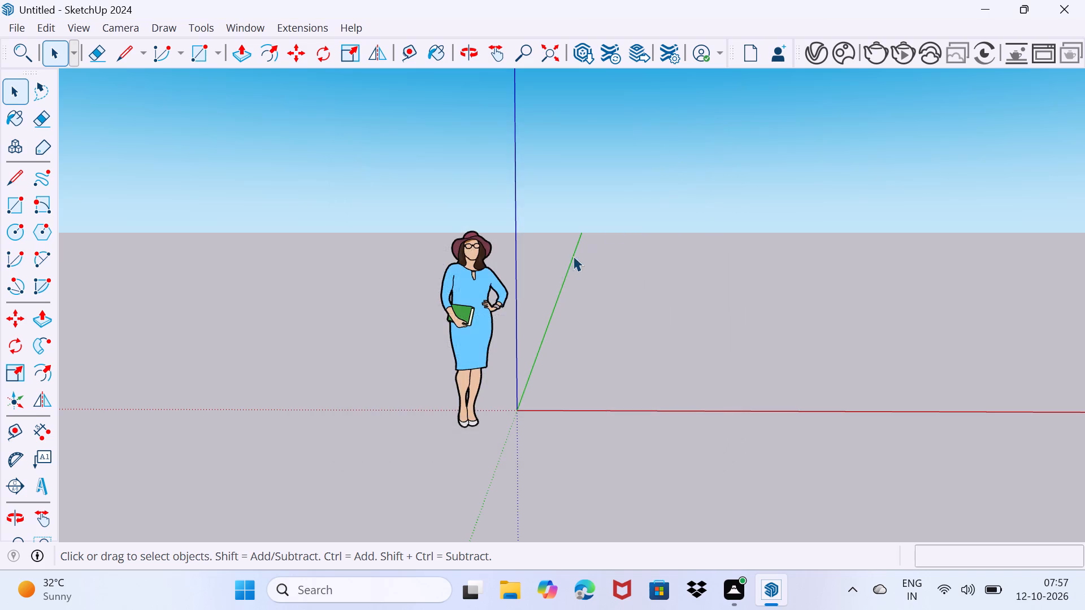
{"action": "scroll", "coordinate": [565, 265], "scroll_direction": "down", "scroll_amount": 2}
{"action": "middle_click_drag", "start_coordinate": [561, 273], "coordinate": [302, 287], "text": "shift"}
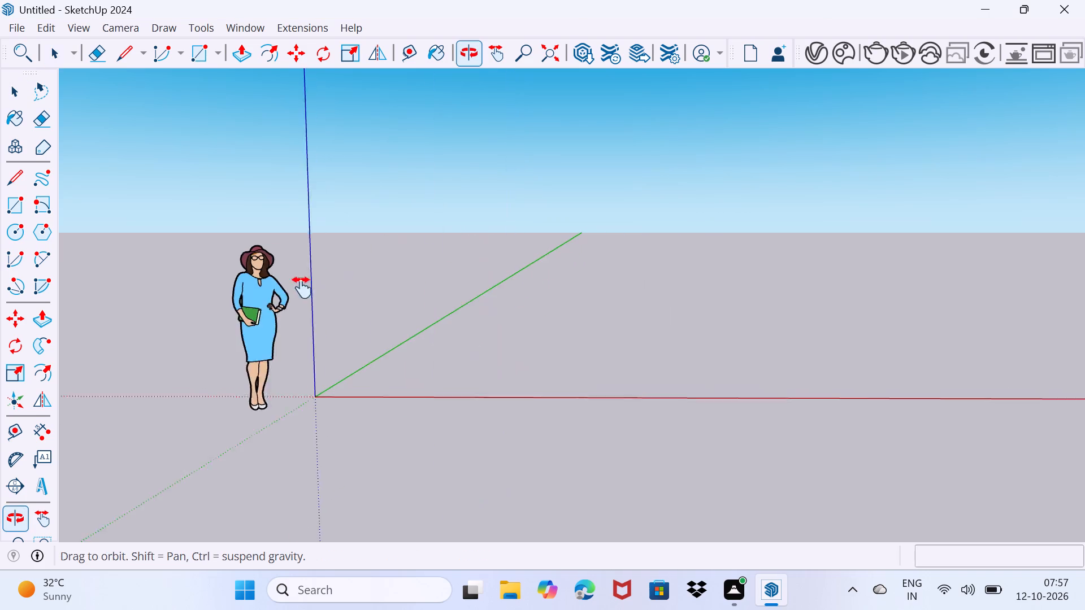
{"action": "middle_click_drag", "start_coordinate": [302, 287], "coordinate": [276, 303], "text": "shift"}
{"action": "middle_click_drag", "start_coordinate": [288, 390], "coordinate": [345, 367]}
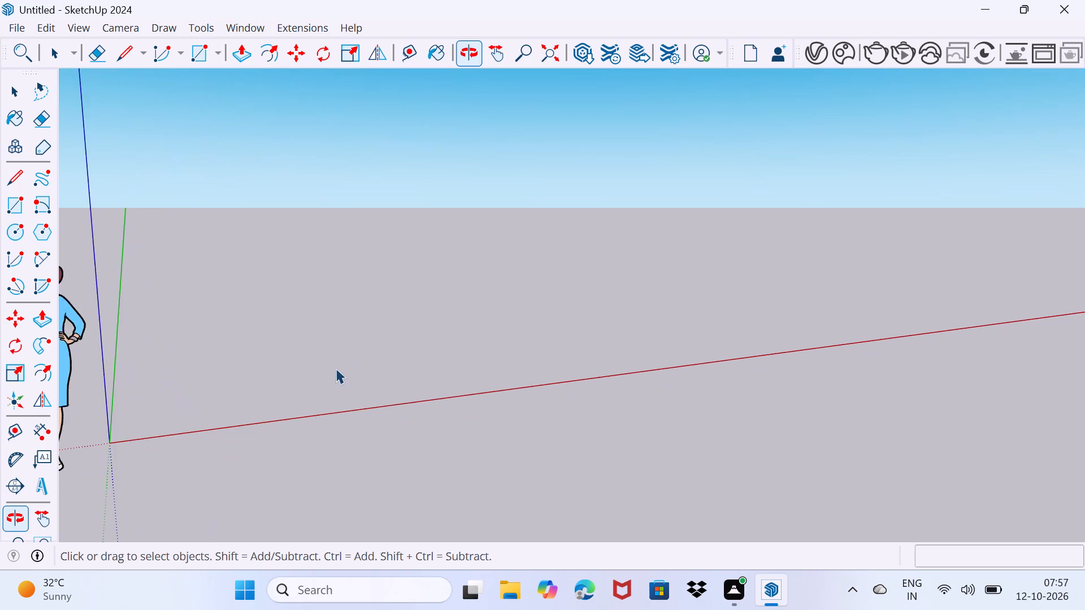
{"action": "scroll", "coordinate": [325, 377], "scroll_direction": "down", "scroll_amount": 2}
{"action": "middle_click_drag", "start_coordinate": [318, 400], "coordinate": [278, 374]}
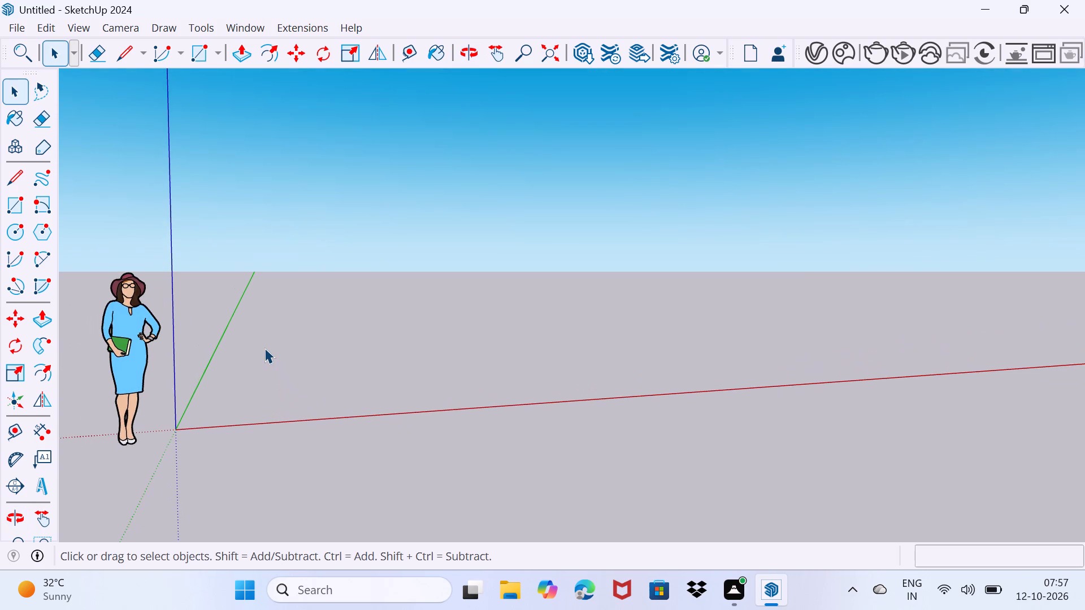
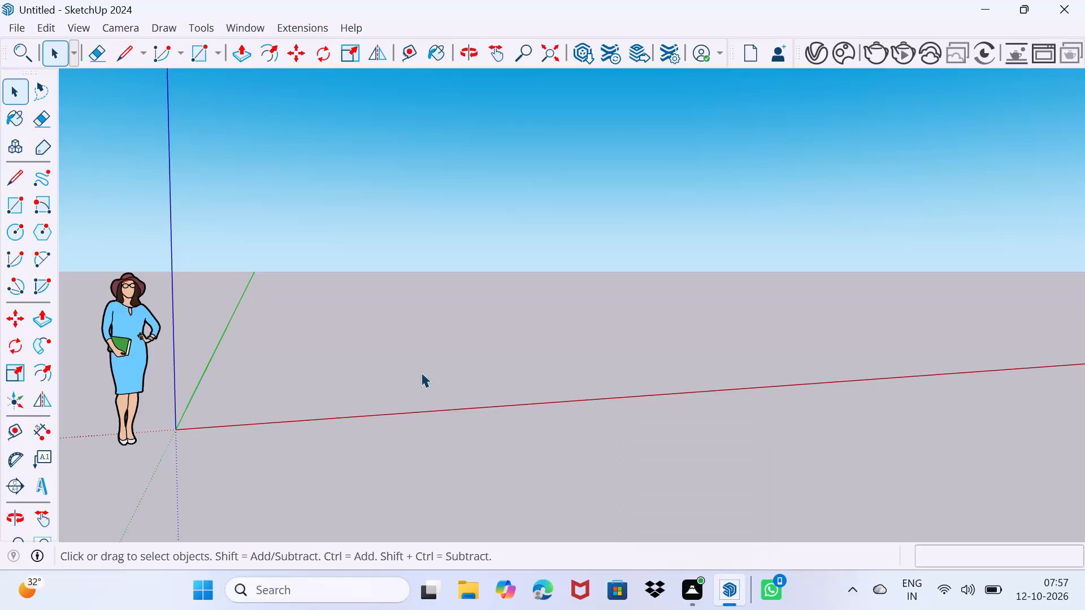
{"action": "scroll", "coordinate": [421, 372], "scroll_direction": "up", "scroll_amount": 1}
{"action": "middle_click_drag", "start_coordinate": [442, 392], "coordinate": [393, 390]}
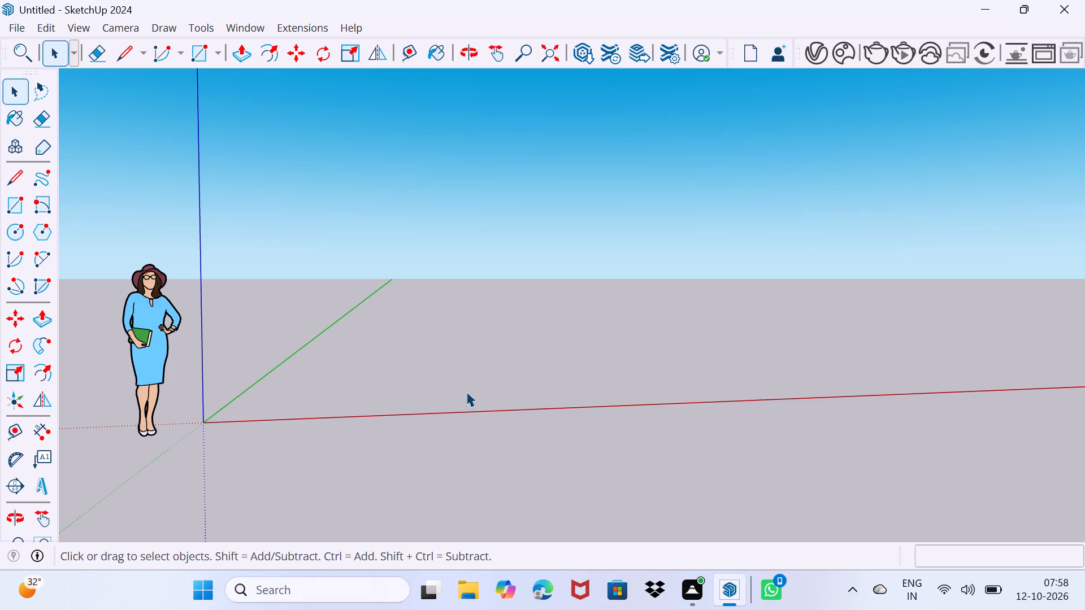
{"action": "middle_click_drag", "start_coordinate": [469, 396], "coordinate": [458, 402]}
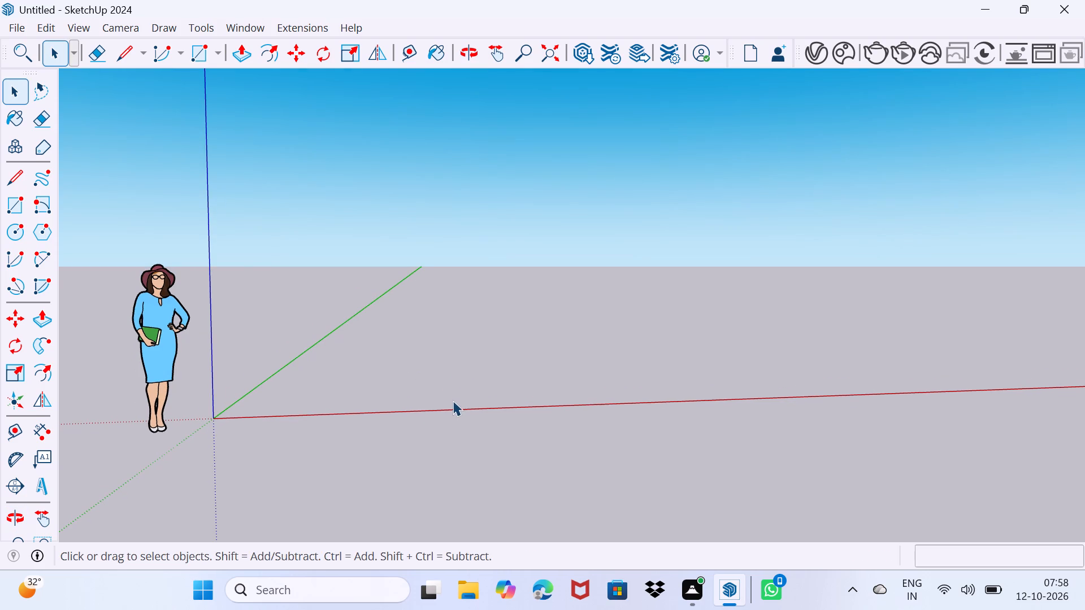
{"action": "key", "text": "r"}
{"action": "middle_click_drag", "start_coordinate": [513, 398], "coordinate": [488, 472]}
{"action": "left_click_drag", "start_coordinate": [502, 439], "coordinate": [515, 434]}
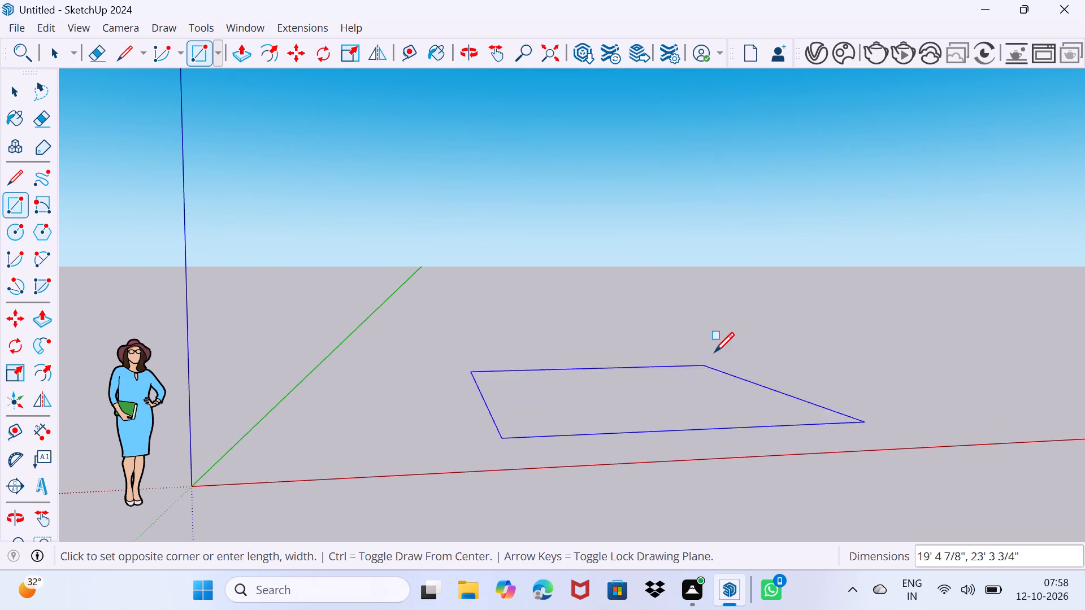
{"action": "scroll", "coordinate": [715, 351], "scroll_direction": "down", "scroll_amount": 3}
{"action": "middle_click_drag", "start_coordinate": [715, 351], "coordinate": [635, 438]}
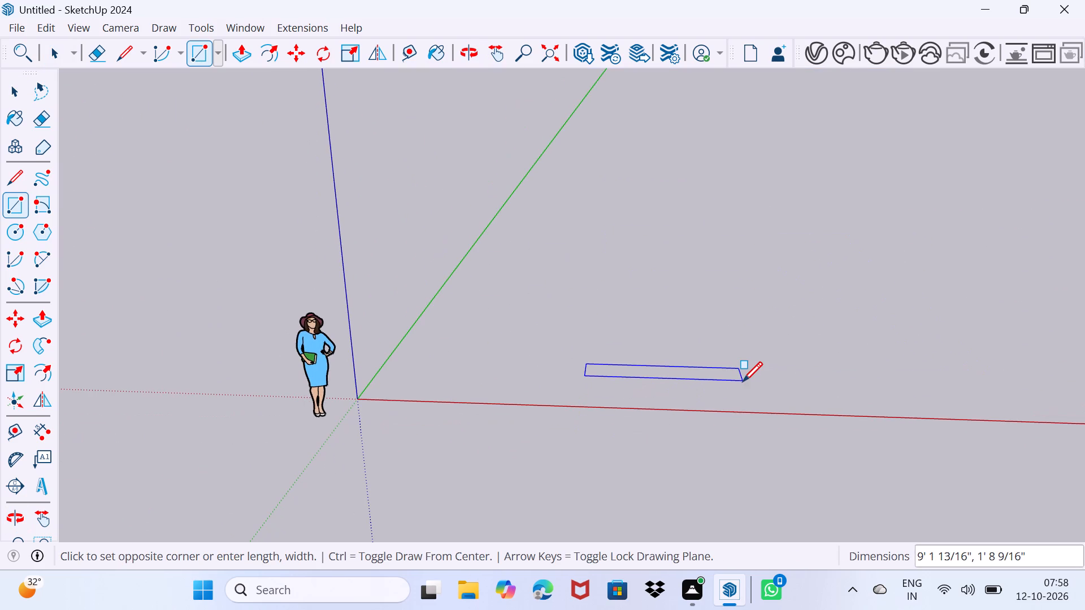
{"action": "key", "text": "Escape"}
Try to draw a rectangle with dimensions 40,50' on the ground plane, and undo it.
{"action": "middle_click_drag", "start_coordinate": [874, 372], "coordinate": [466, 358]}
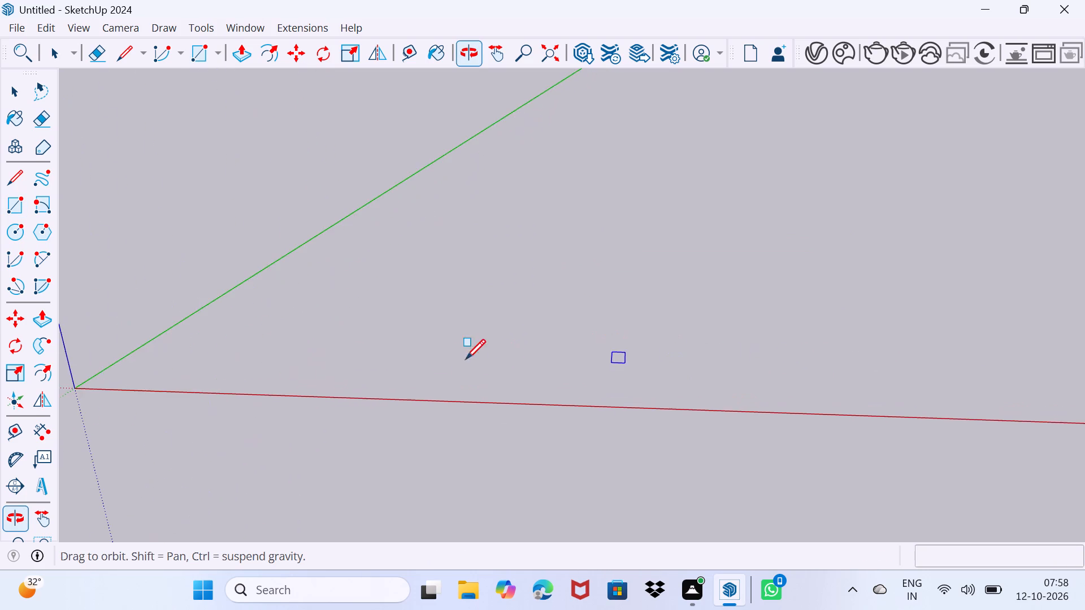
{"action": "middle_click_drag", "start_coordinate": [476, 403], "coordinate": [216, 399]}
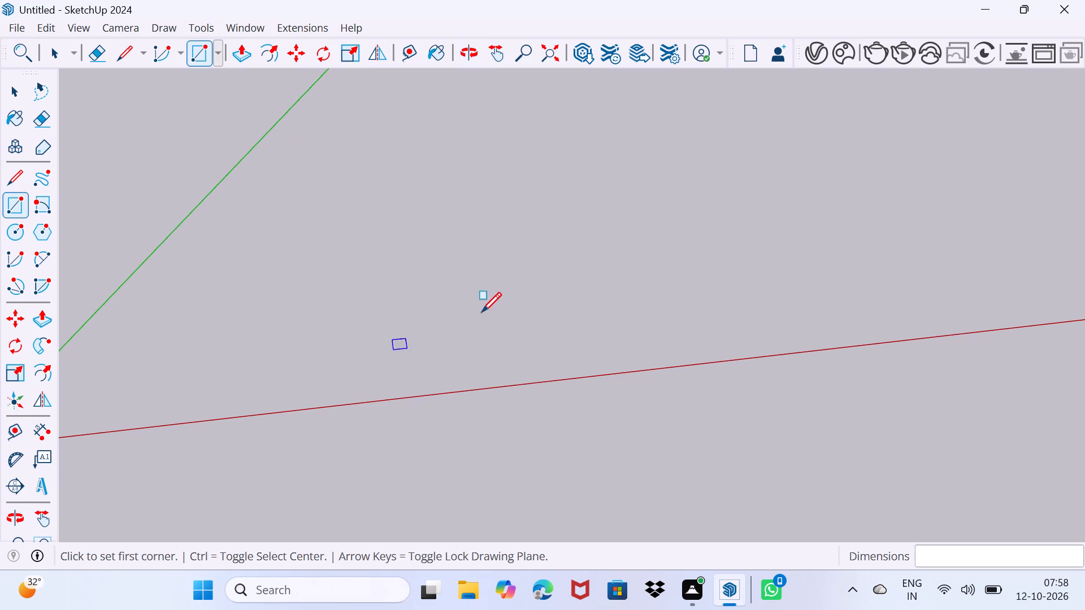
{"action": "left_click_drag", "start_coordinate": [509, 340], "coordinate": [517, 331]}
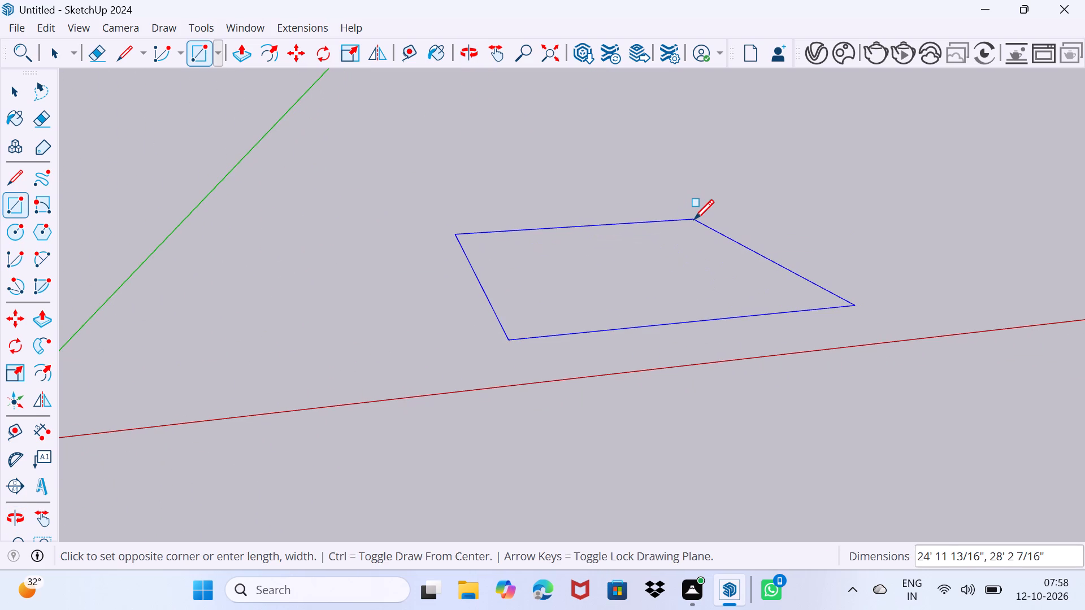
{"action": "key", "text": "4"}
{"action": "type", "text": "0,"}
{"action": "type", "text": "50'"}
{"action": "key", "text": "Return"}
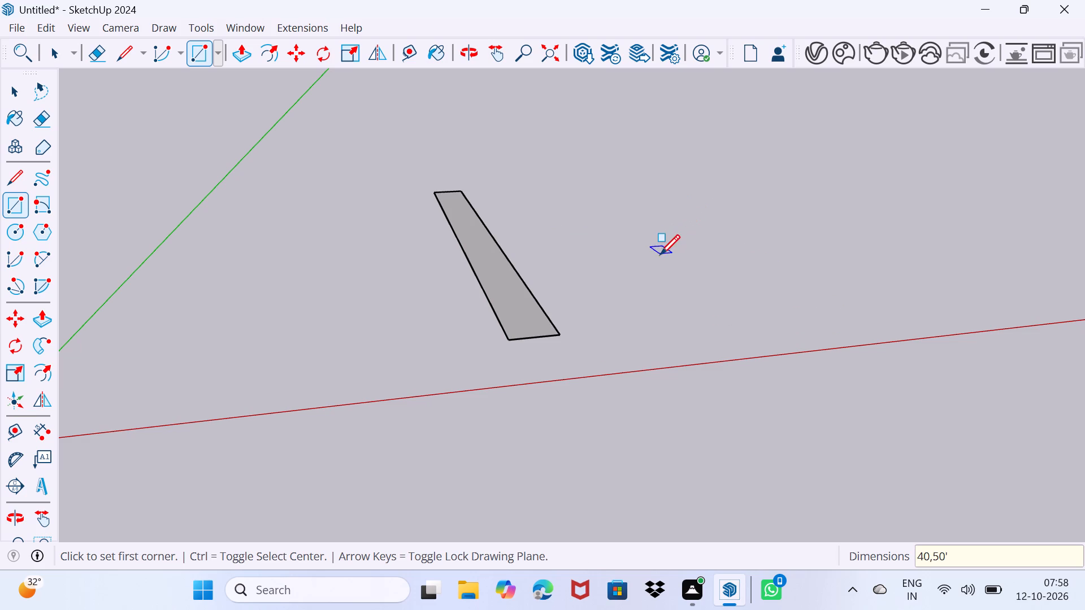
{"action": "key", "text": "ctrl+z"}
Draw a 40' by 50' rectangle on the ground plane beside the red axis.
{"action": "left_click", "coordinate": [580, 310]}
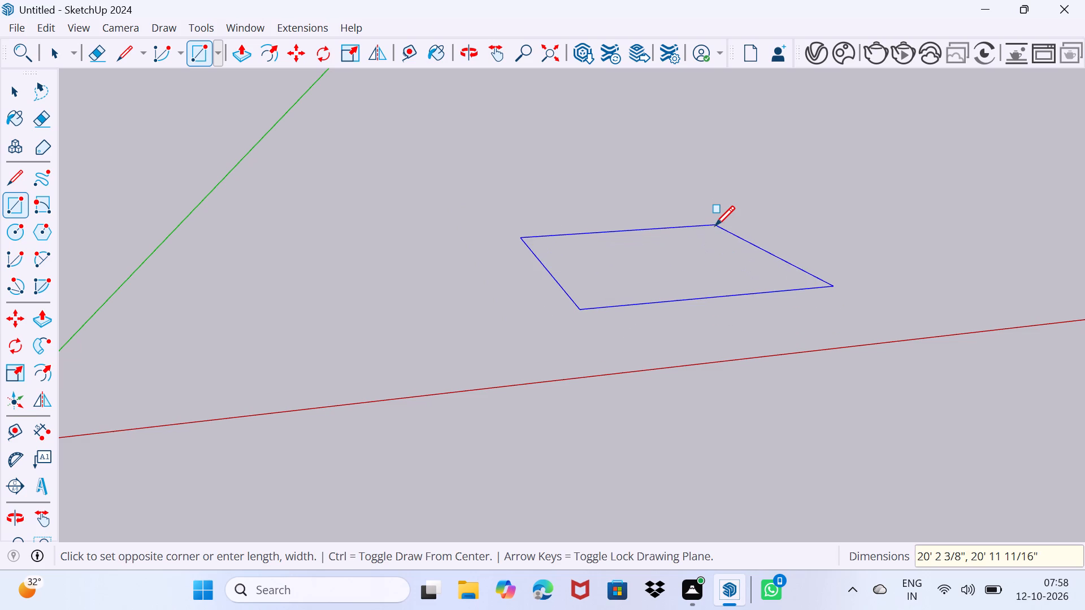
{"action": "type", "text": "40"}
{"action": "key", "text": "apostrophe"}
{"action": "key", "text": "comma"}
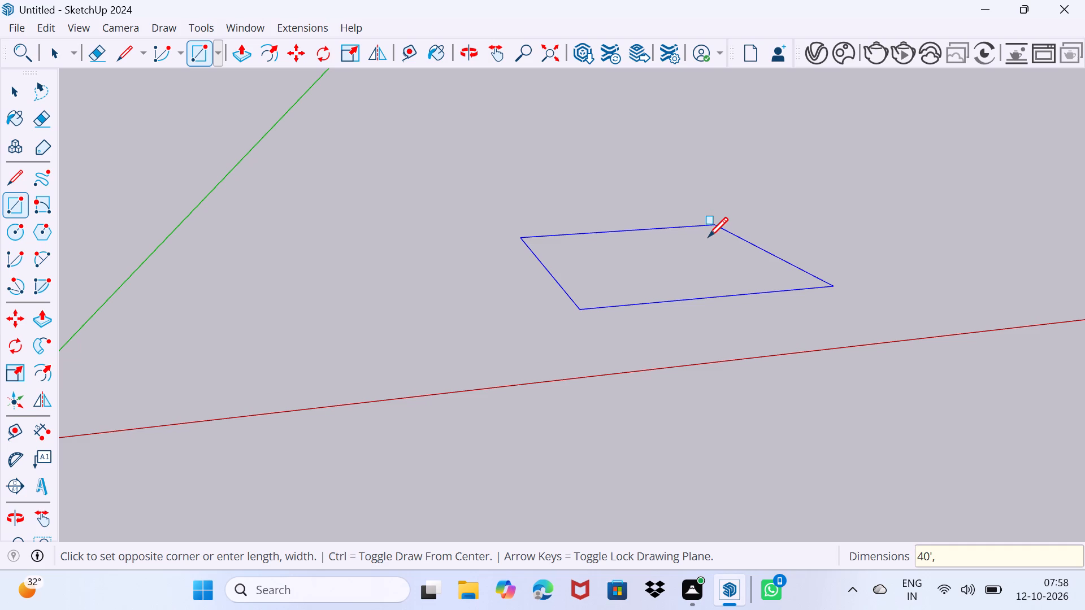
{"action": "type", "text": "50'"}
{"action": "key", "text": "Return"}
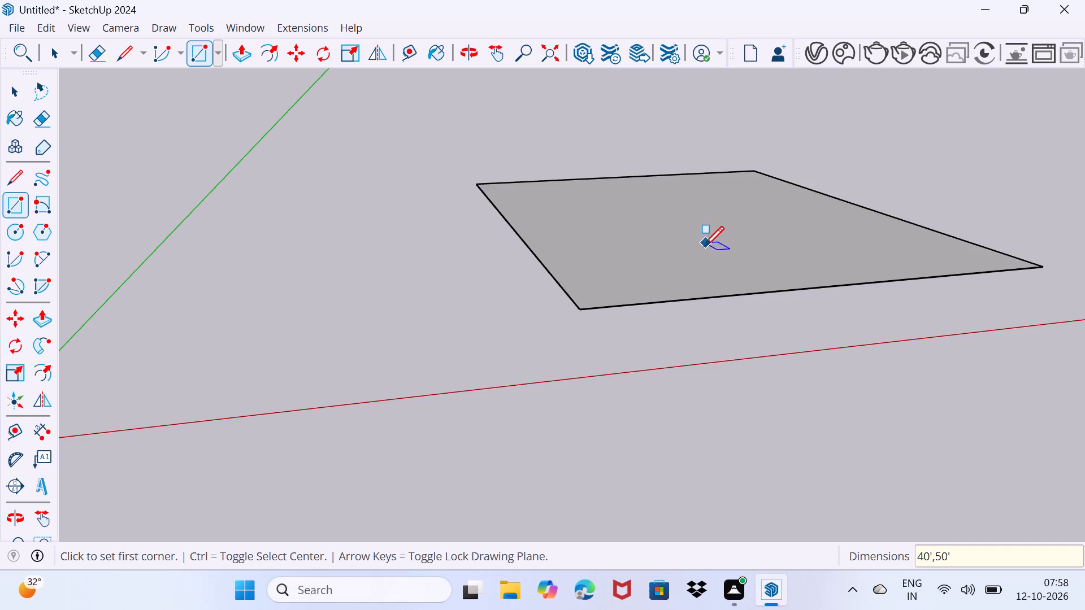
{"action": "key", "text": "space"}
Extrude the ground rectangle upward 10' with Push/Pull to form the first storey.
{"action": "scroll", "coordinate": [701, 256], "scroll_direction": "down", "scroll_amount": 6}
{"action": "middle_click_drag", "start_coordinate": [695, 352], "coordinate": [568, 369]}
{"action": "scroll", "coordinate": [568, 369], "scroll_direction": "down", "scroll_amount": 9}
{"action": "middle_click_drag", "start_coordinate": [583, 364], "coordinate": [602, 295]}
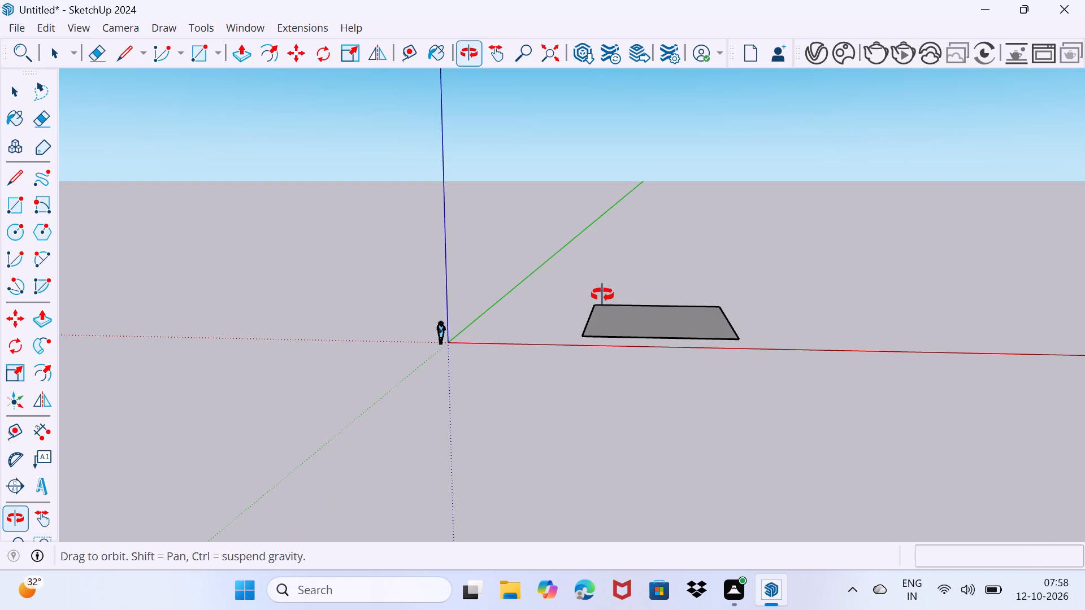
{"action": "middle_click_drag", "start_coordinate": [602, 295], "coordinate": [540, 449]}
{"action": "scroll", "coordinate": [545, 450], "scroll_direction": "down", "scroll_amount": 3}
{"action": "middle_click_drag", "start_coordinate": [550, 497], "coordinate": [553, 489]}
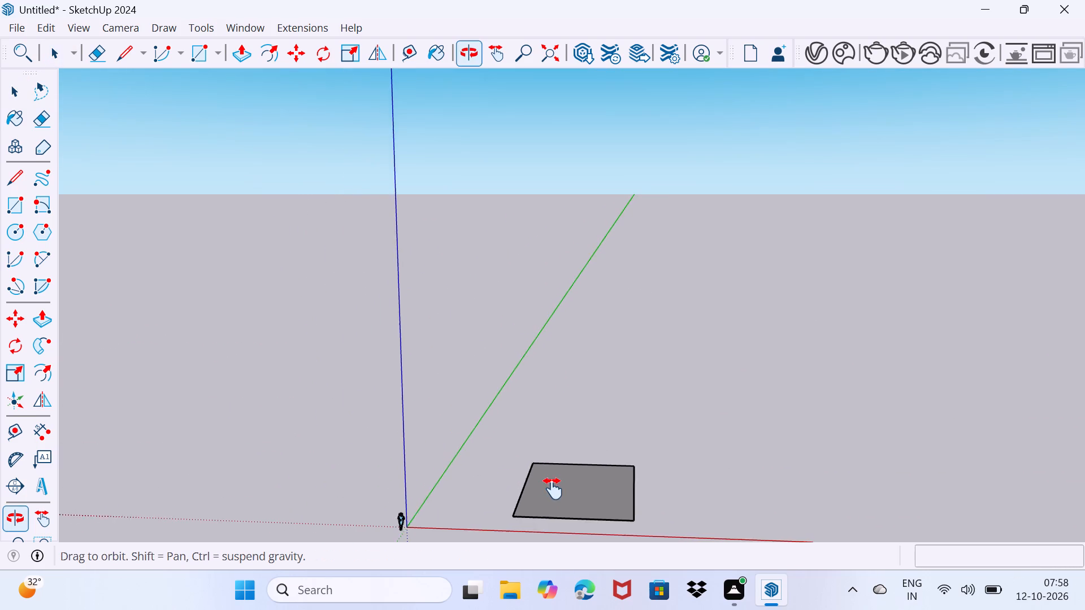
{"action": "middle_click_drag", "start_coordinate": [553, 489], "coordinate": [560, 443]}
{"action": "scroll", "coordinate": [571, 445], "scroll_direction": "up", "scroll_amount": 7}
{"action": "left_click", "coordinate": [575, 443]}
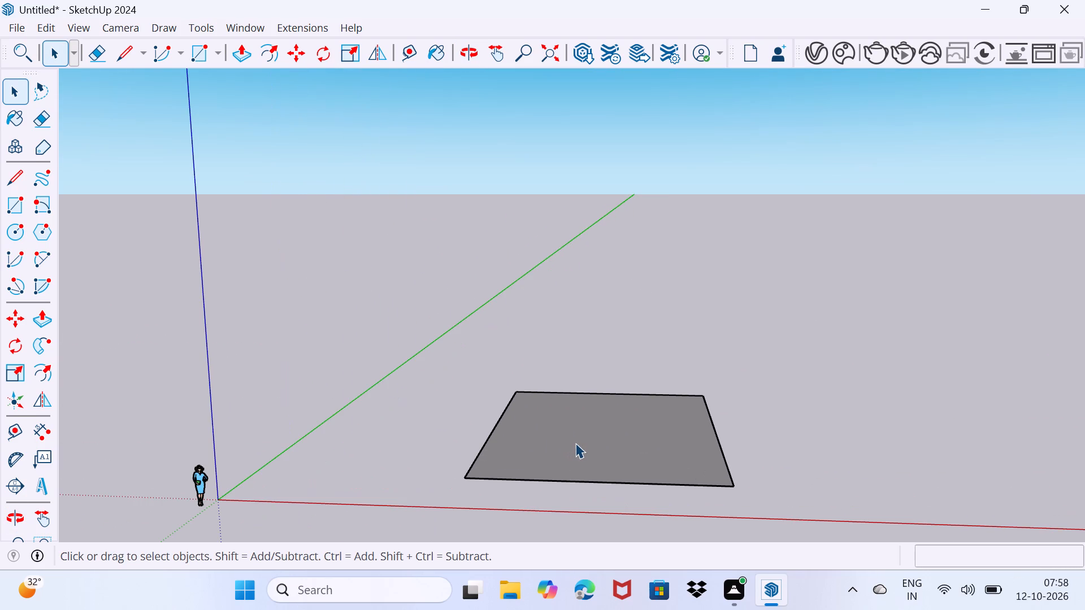
{"action": "key", "text": "p"}
{"action": "left_click", "coordinate": [576, 439]}
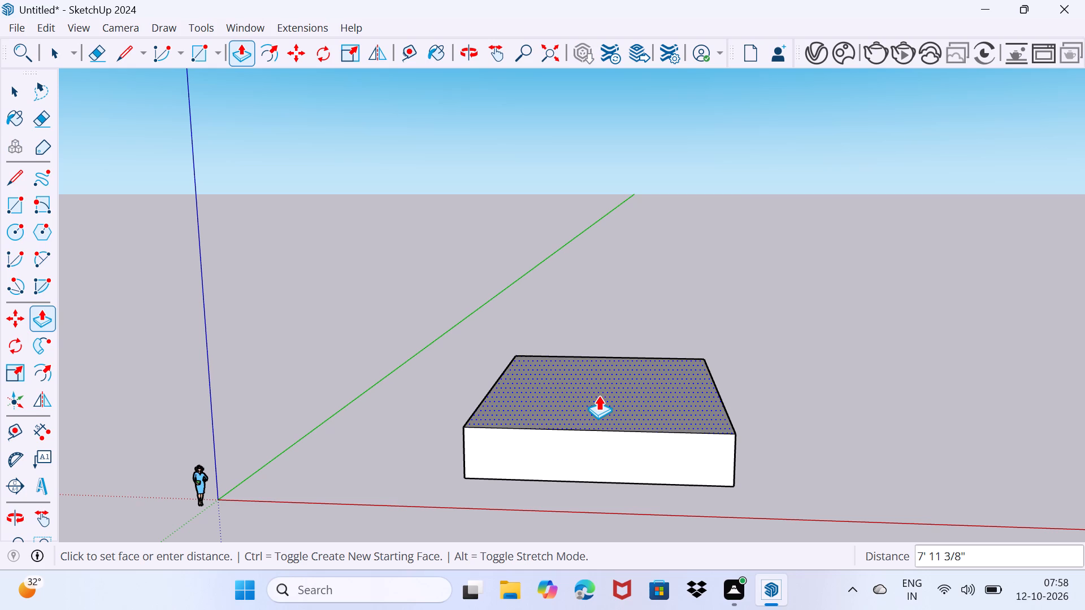
{"action": "type", "text": "10"}
{"action": "key", "text": "apostrophe"}
{"action": "key", "text": "Return"}
{"action": "left_click", "coordinate": [598, 391]}
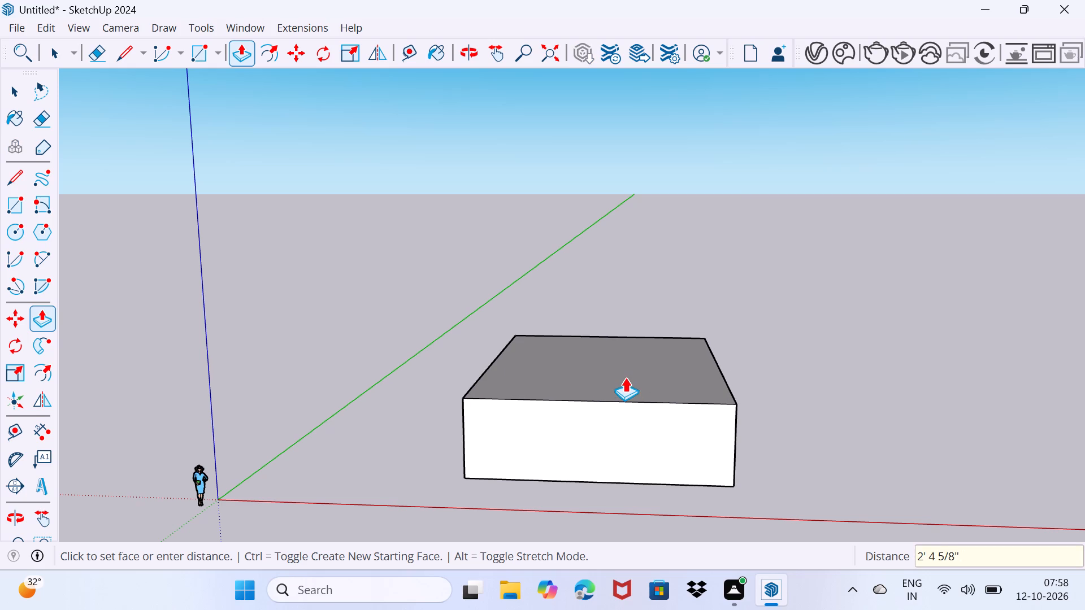
{"action": "key", "text": "Escape"}
Stack two more 10' storeys on the block's top face using Push/Pull with Create New Starting Face enabled.
{"action": "left_click", "coordinate": [600, 385]}
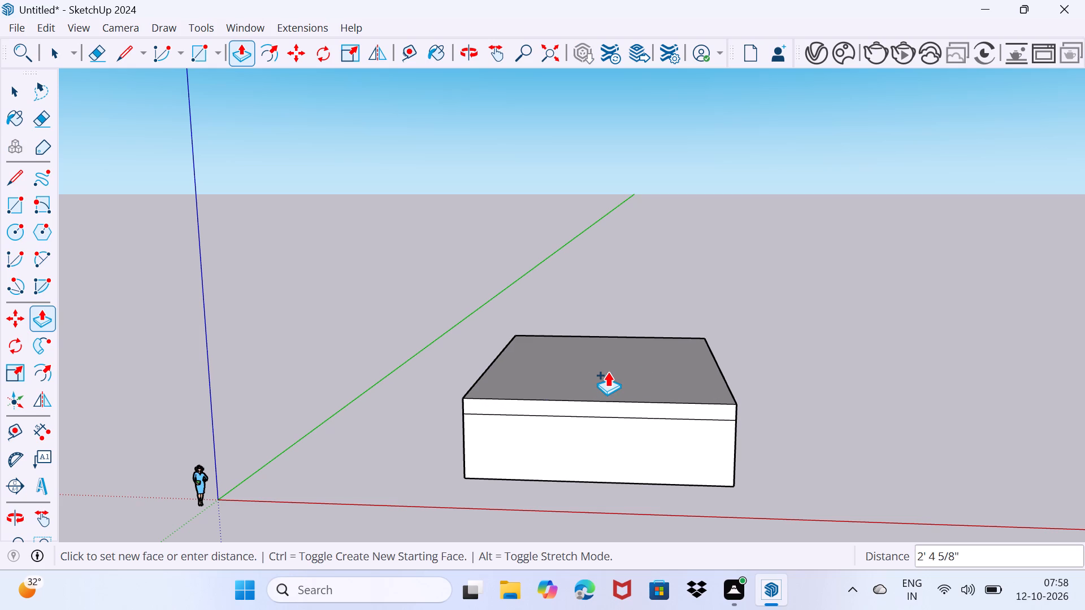
{"action": "key", "text": "1"}
{"action": "type", "text": "0'"}
{"action": "key", "text": "Return"}
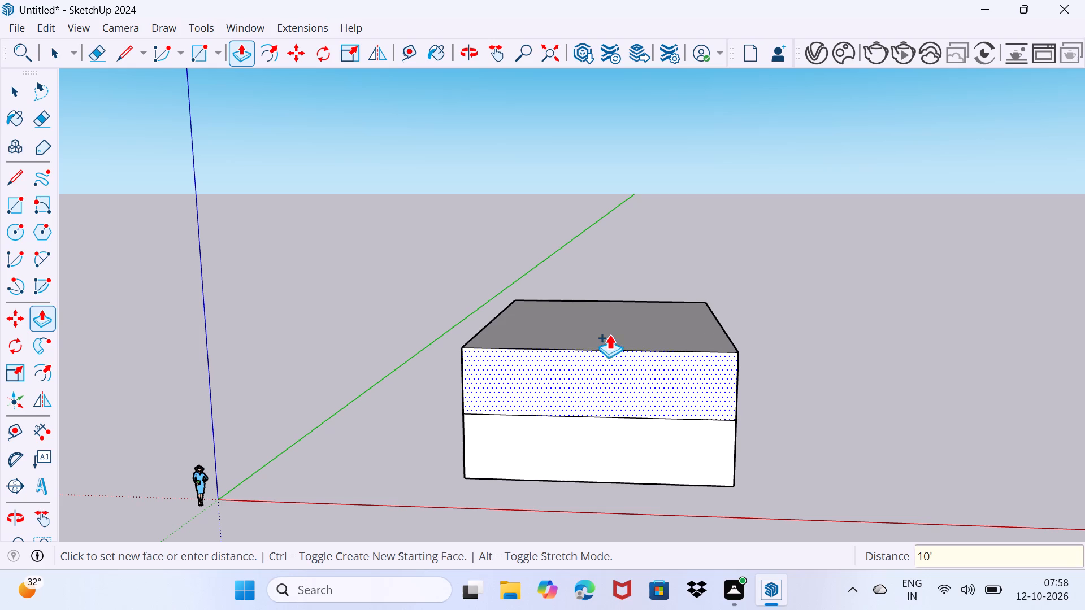
{"action": "left_click", "coordinate": [611, 325]}
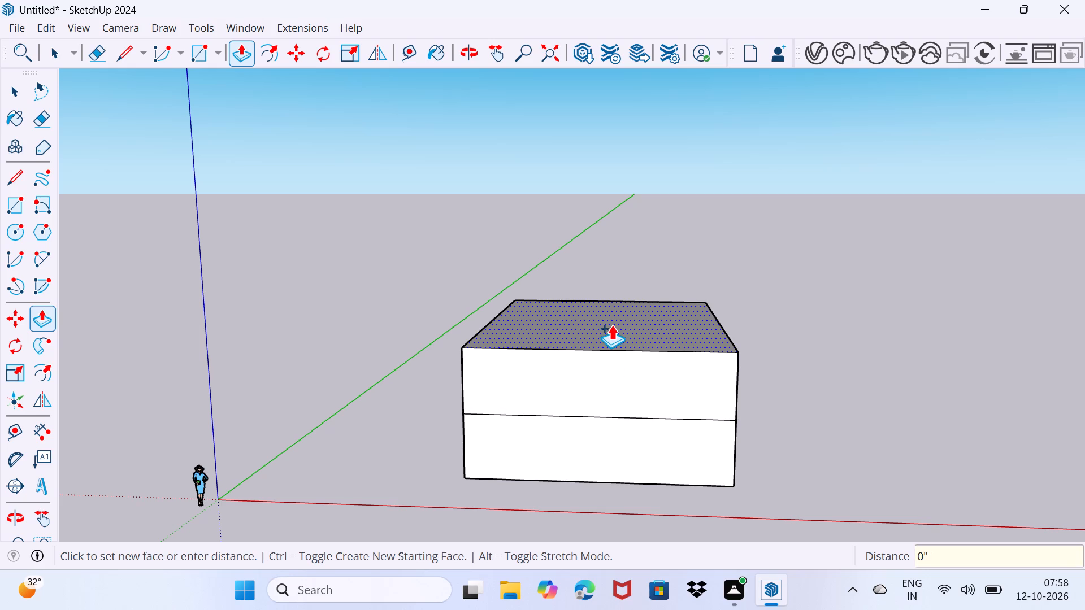
{"action": "type", "text": "10'"}
{"action": "key", "text": "Return"}
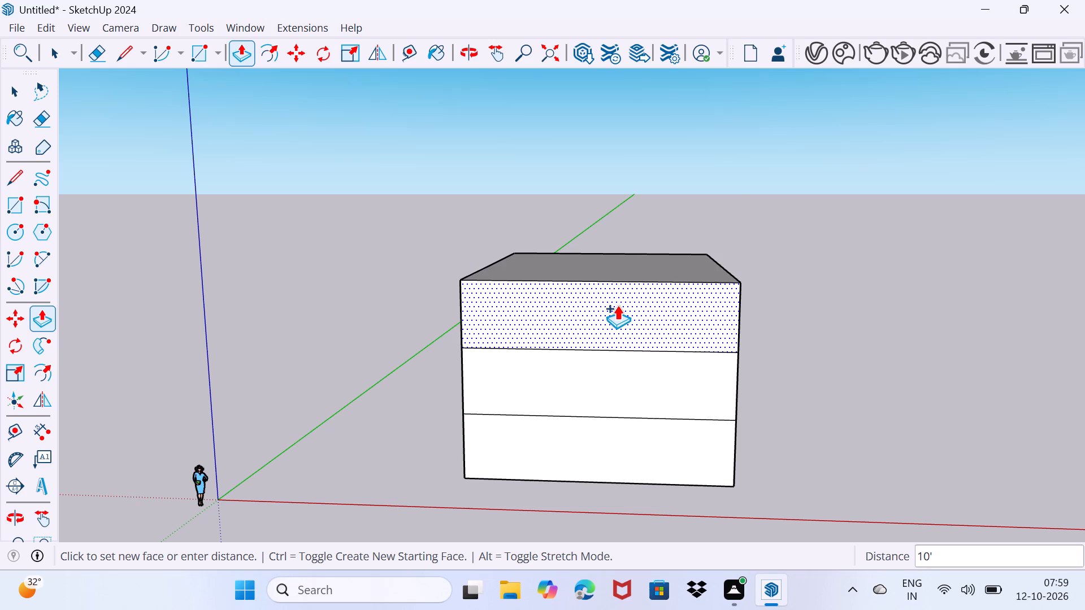
{"action": "key", "text": "space"}
Copy the three vertical edge segments at the front face's left corner about 17' along the red axis.
{"action": "scroll", "coordinate": [511, 335], "scroll_direction": "up", "scroll_amount": 2}
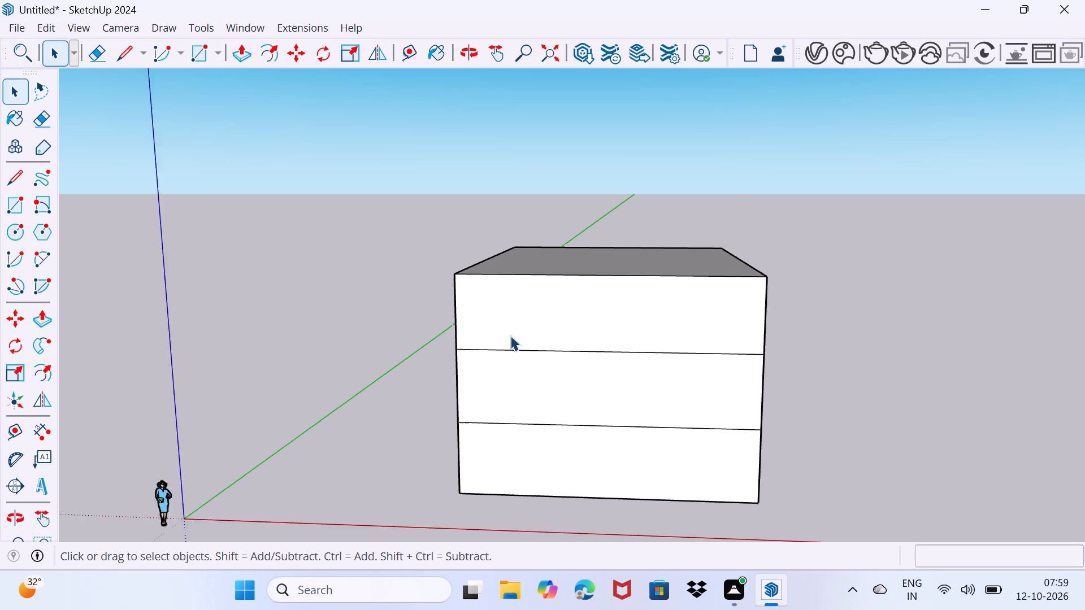
{"action": "middle_click_drag", "start_coordinate": [510, 352], "coordinate": [524, 262]}
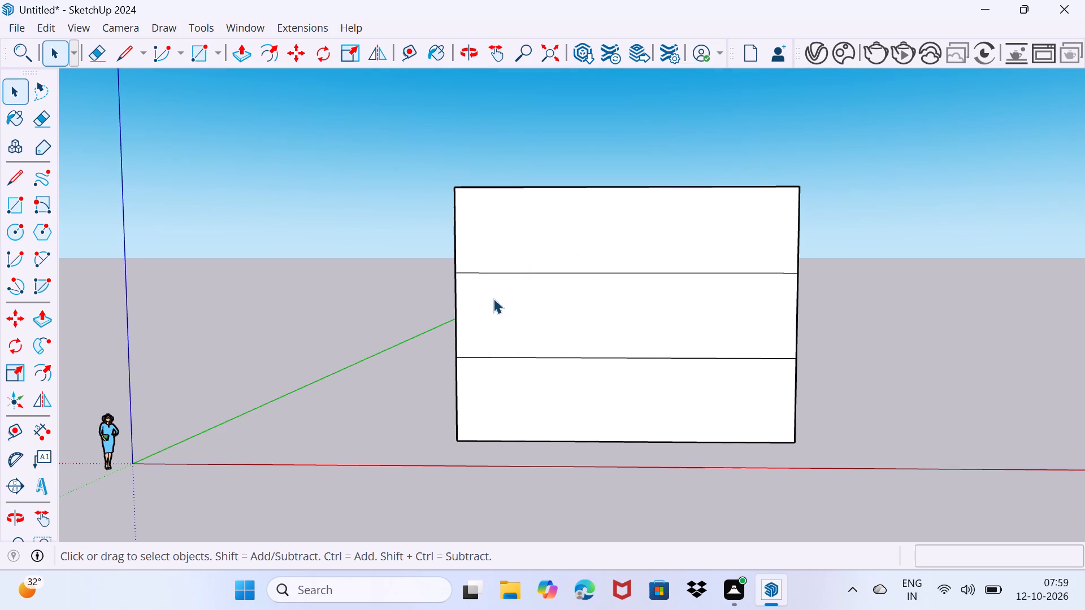
{"action": "scroll", "coordinate": [486, 300], "scroll_direction": "up", "scroll_amount": 1}
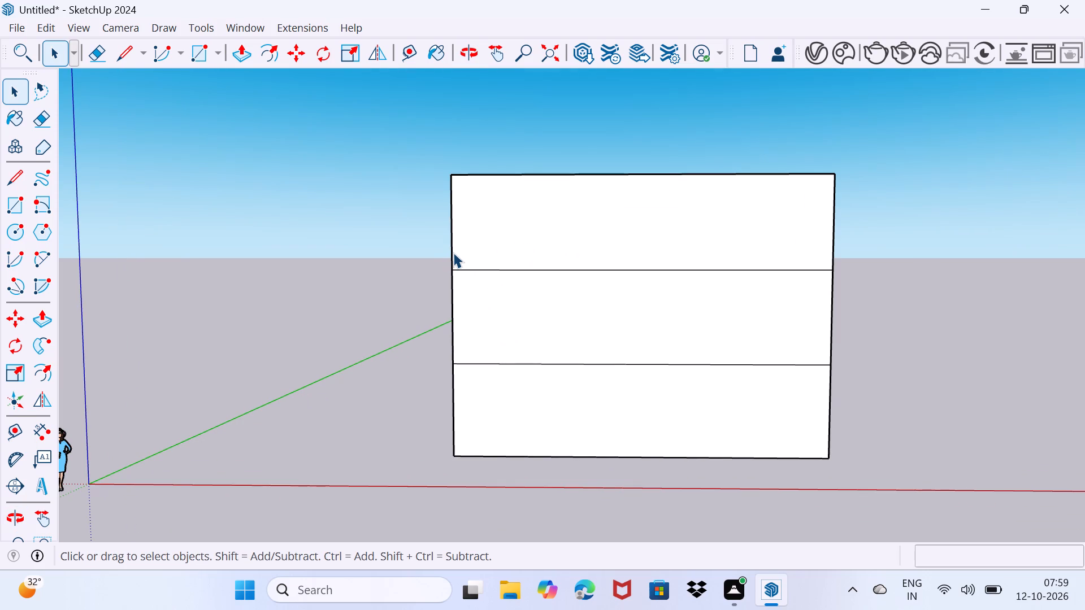
{"action": "left_click", "coordinate": [452, 247]}
{"action": "left_click", "coordinate": [453, 338]}
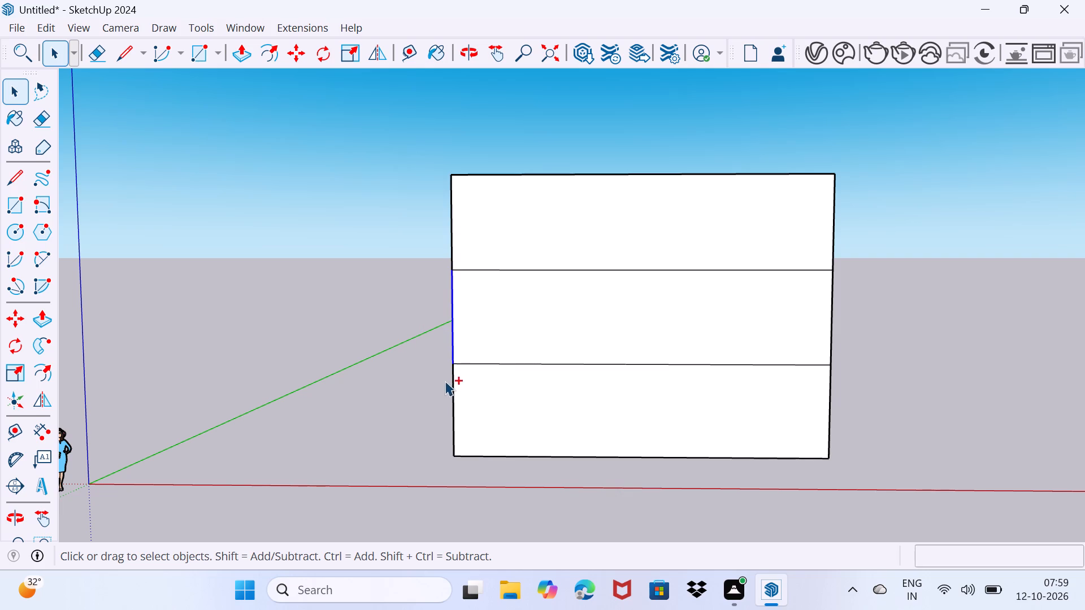
{"action": "left_click", "coordinate": [453, 387], "text": "ctrl"}
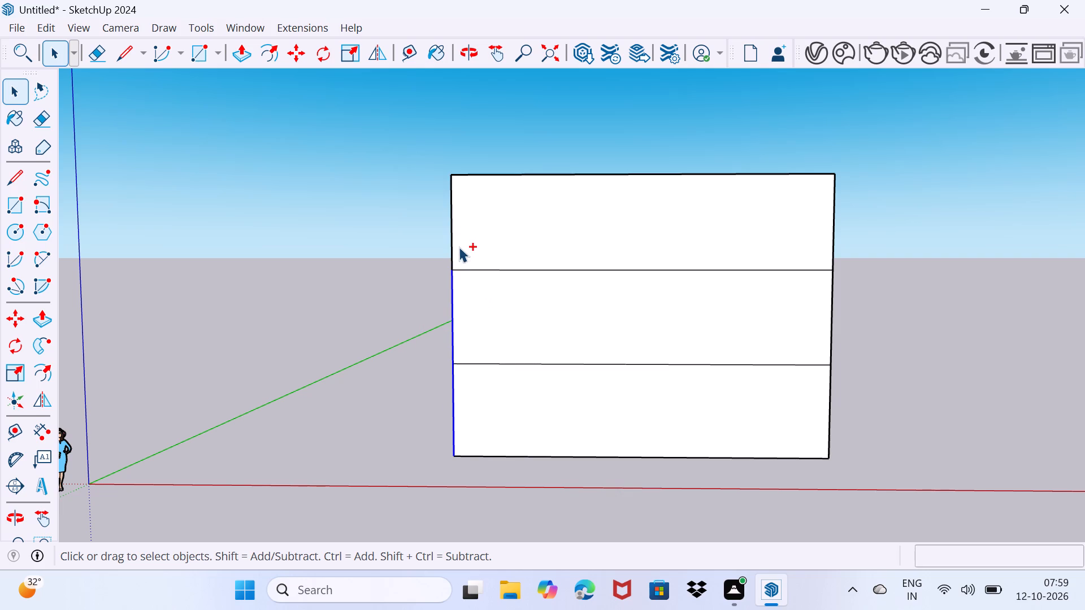
{"action": "left_click", "coordinate": [453, 241], "text": "ctrl"}
{"action": "key", "text": "m"}
{"action": "left_click", "coordinate": [450, 452]}
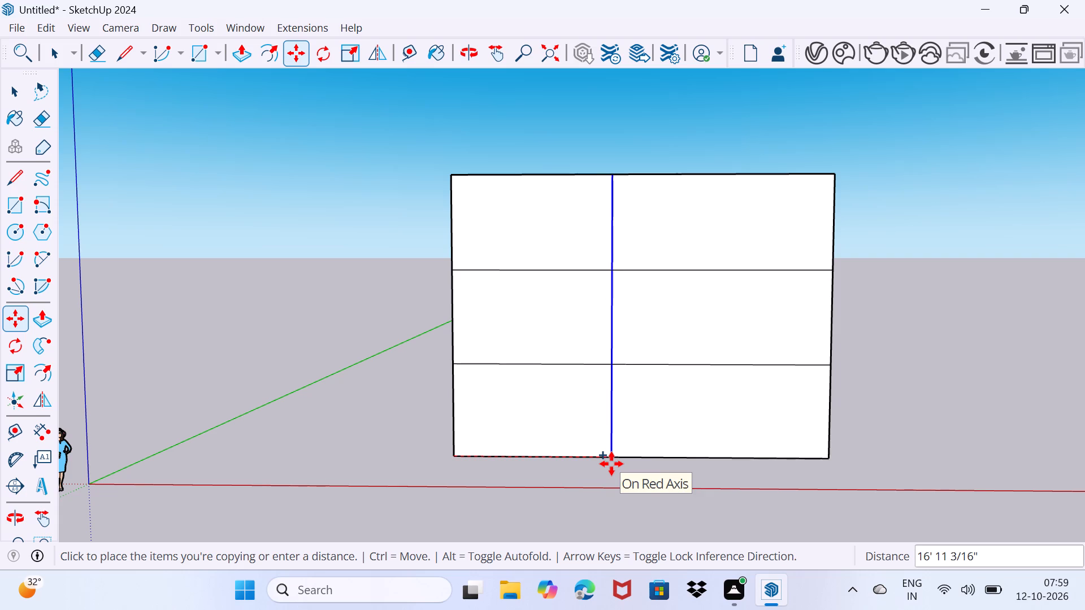
{"action": "left_click", "coordinate": [614, 464]}
{"action": "key", "text": "space"}
{"action": "left_click_drag", "start_coordinate": [547, 415], "coordinate": [559, 377]}
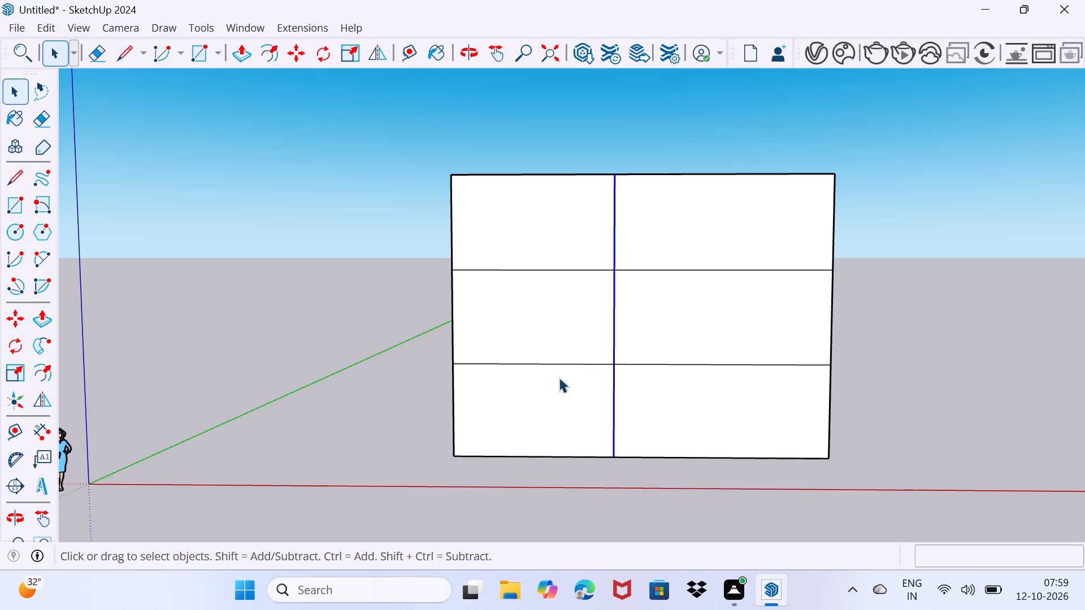
{"action": "left_click_drag", "start_coordinate": [559, 377], "coordinate": [556, 386]}
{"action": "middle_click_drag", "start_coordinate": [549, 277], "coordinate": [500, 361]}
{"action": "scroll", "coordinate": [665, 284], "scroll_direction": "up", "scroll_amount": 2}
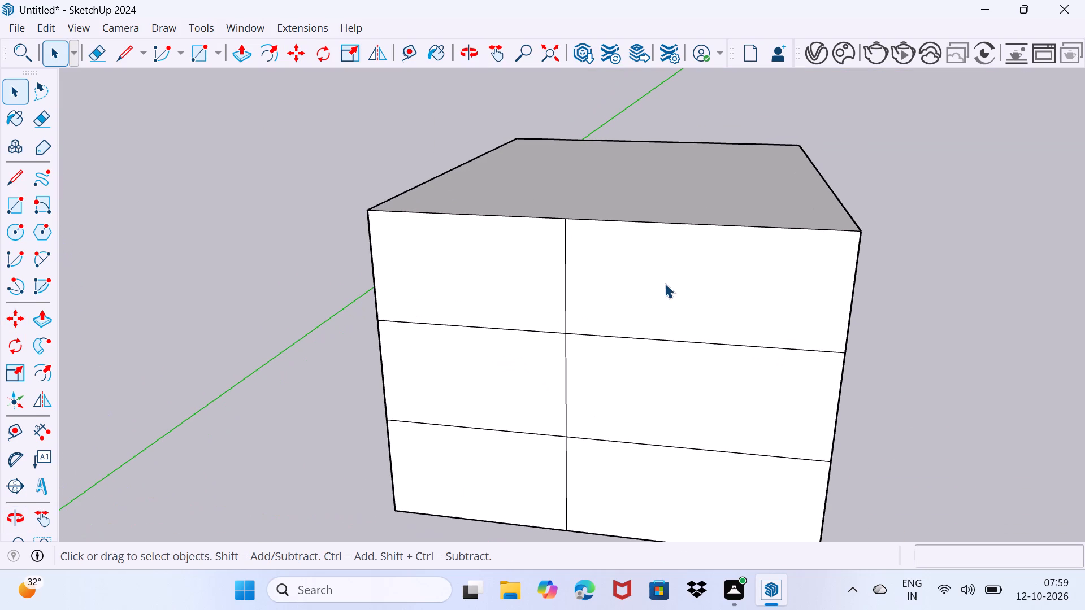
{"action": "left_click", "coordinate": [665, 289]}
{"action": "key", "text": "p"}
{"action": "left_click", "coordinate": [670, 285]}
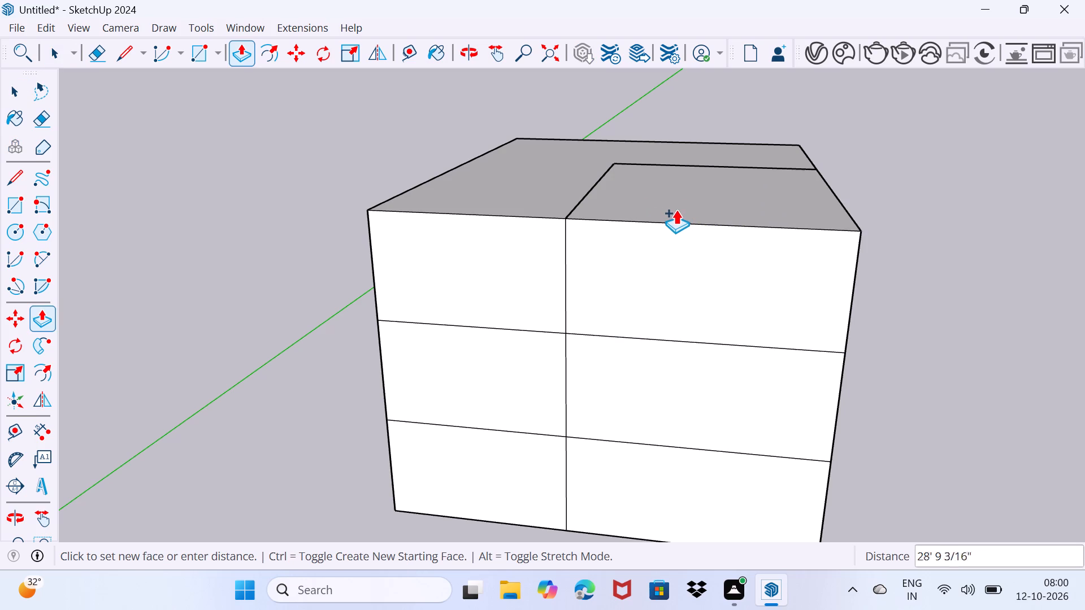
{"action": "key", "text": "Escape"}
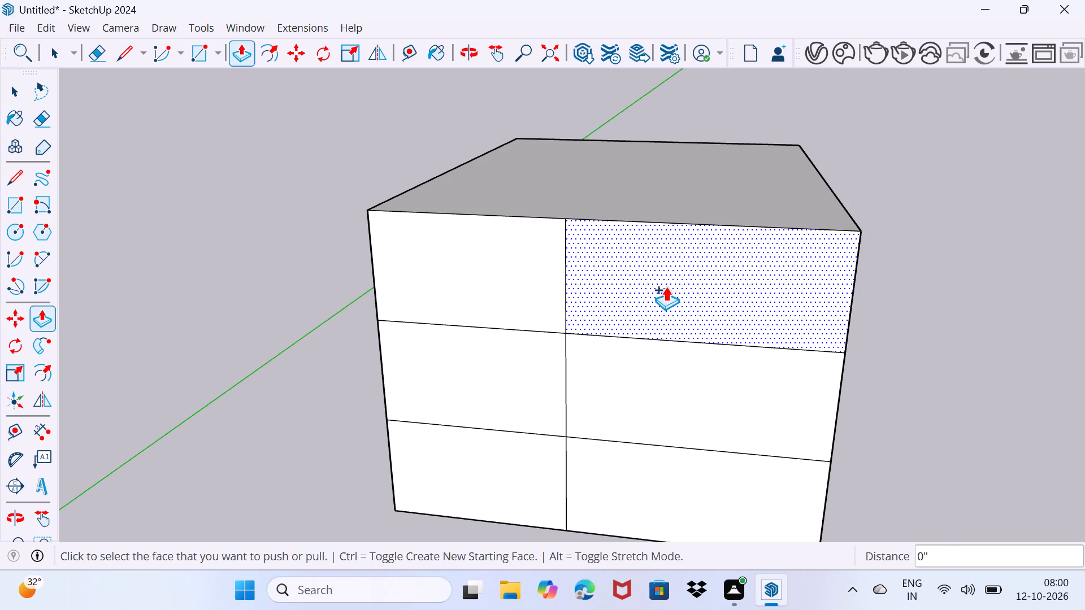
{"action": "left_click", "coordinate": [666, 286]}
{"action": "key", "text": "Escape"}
Push the top storey's wider front face back about 17' 4" with Push/Pull to recess it behind the narrow bay.
{"action": "key", "text": "space"}
{"action": "left_click", "coordinate": [661, 294]}
{"action": "key", "text": "p"}
{"action": "left_click", "coordinate": [669, 289]}
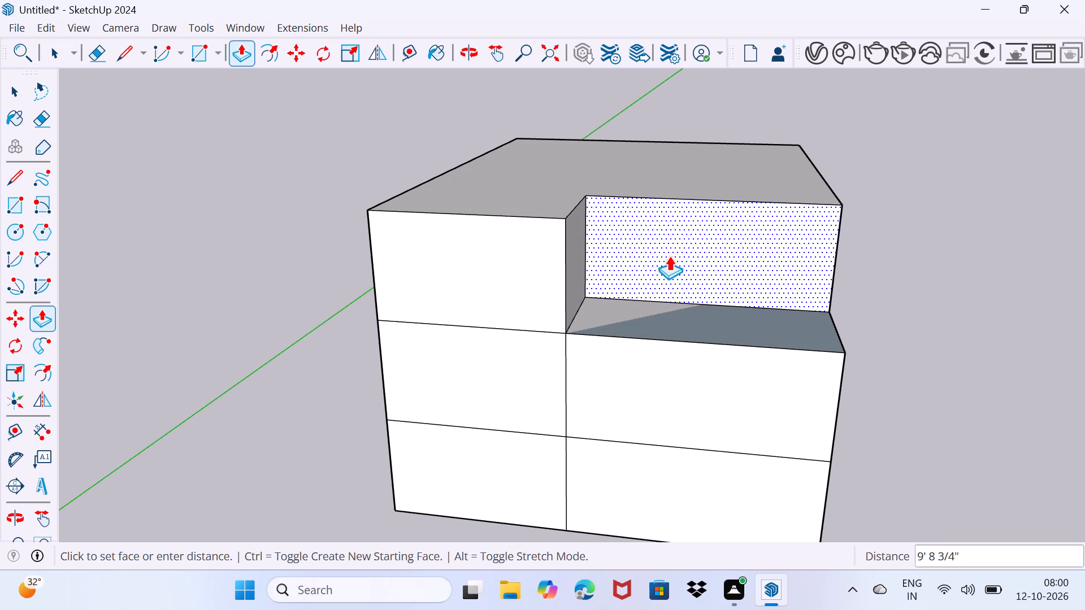
{"action": "left_click", "coordinate": [672, 238]}
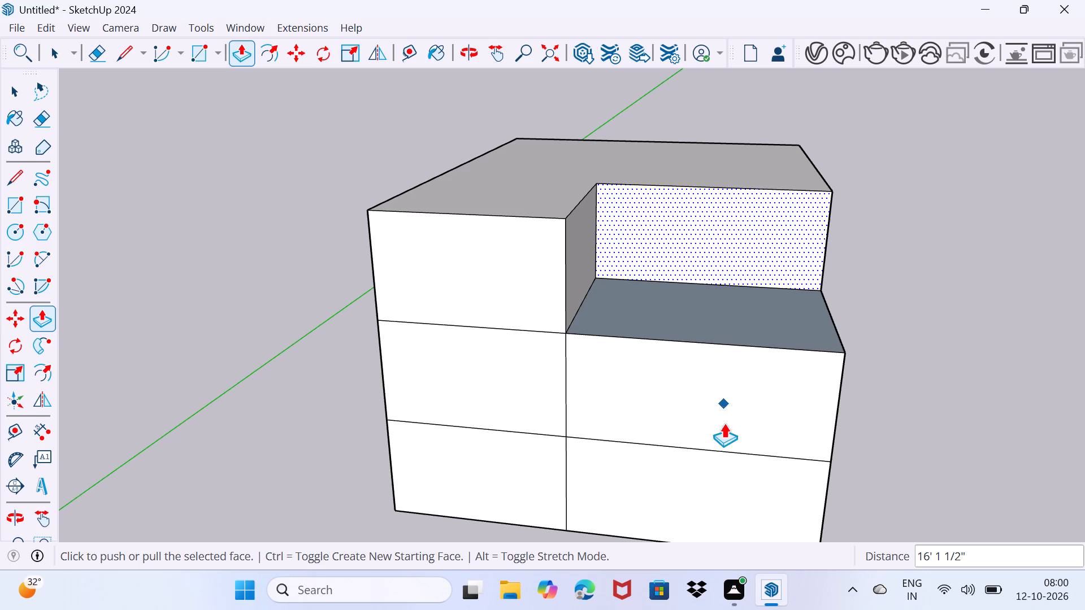
{"action": "left_click_drag", "start_coordinate": [724, 423], "coordinate": [726, 417]}
{"action": "key", "text": "space"}
{"action": "key", "text": "Escape"}
Push the middle storey's wider front face back about 17' 4", flush with the recessed face above.
{"action": "left_click_drag", "start_coordinate": [715, 417], "coordinate": [732, 398]}
{"action": "left_click", "coordinate": [725, 404]}
{"action": "key", "text": "BackSpace"}
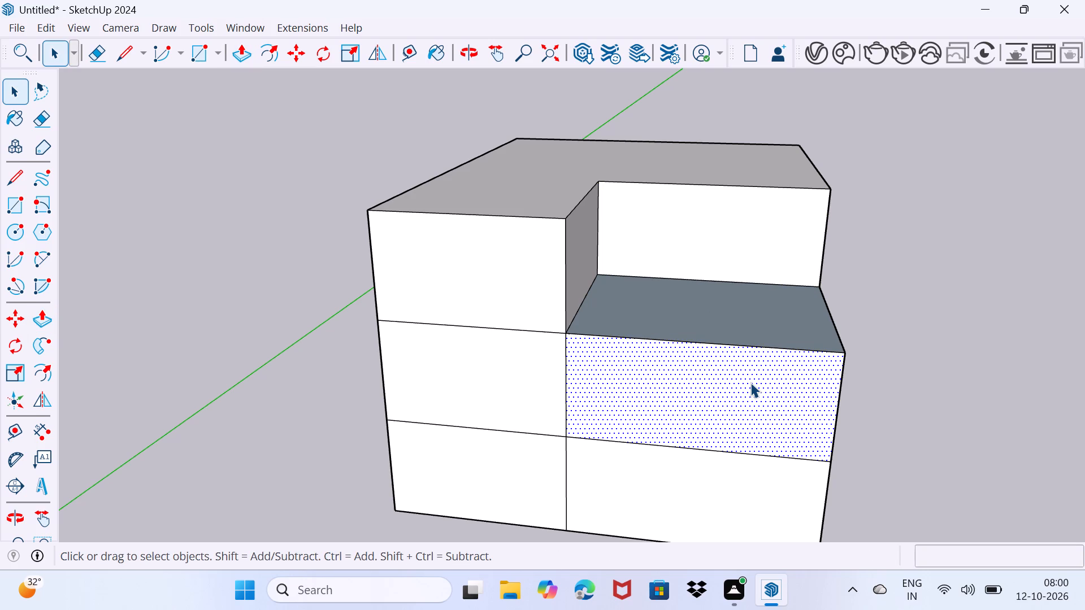
{"action": "key", "text": "p"}
{"action": "left_click", "coordinate": [750, 382]}
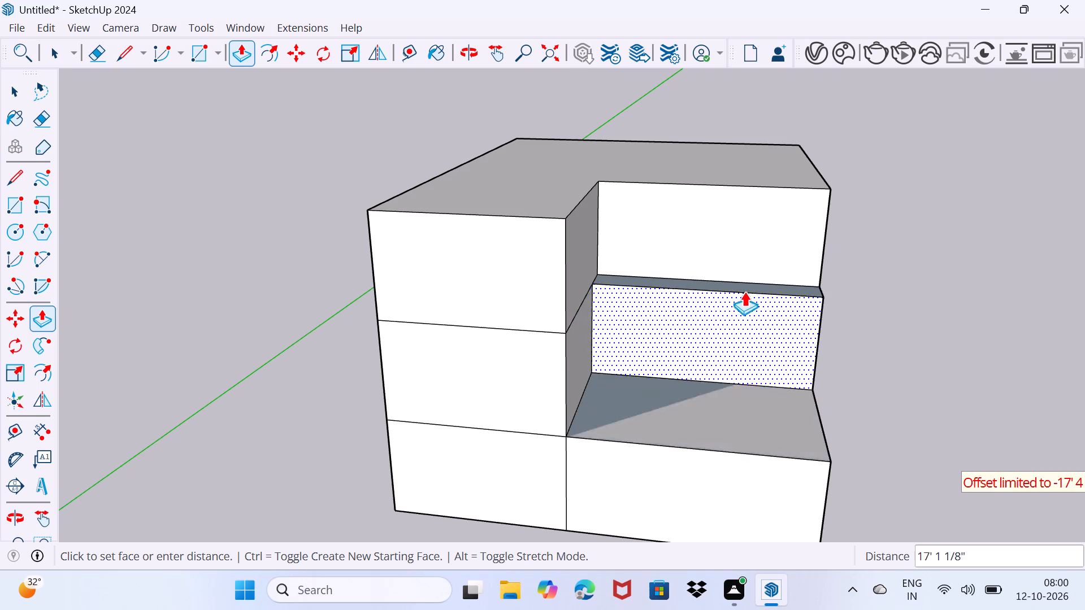
{"action": "left_click", "coordinate": [742, 249]}
{"action": "key", "text": "space"}
{"action": "scroll", "coordinate": [704, 534], "scroll_direction": "down", "scroll_amount": 3}
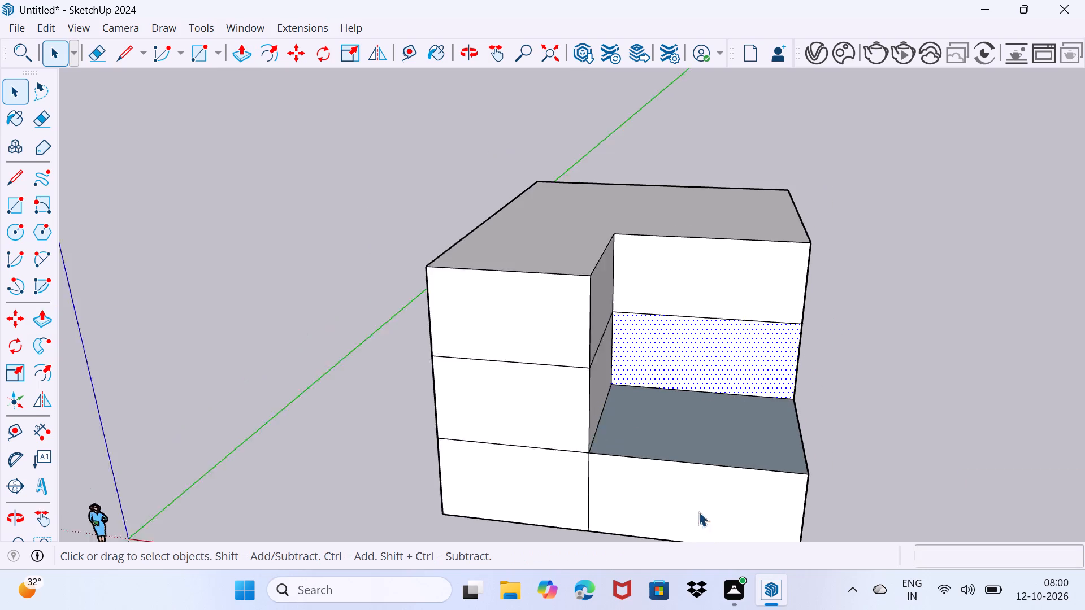
Push the ground storey's wider front face back 17' 4 9/16" to align with the recessed storeys above.
{"action": "middle_click_drag", "start_coordinate": [697, 496], "coordinate": [678, 355]}
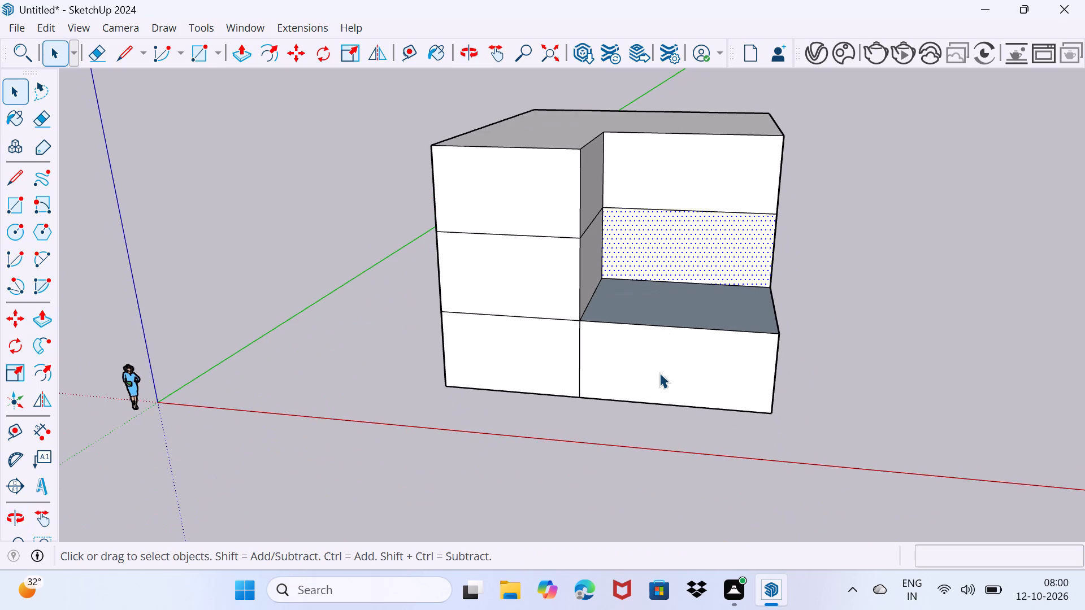
{"action": "scroll", "coordinate": [623, 376], "scroll_direction": "up", "scroll_amount": 1}
{"action": "left_click_drag", "start_coordinate": [630, 413], "coordinate": [714, 300]}
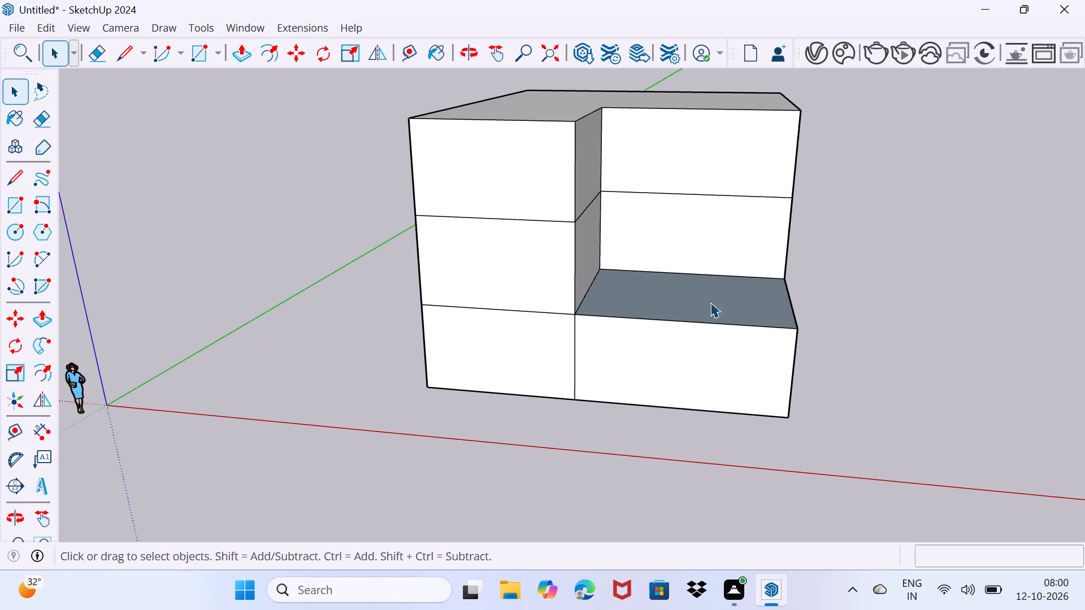
{"action": "left_click", "coordinate": [696, 354]}
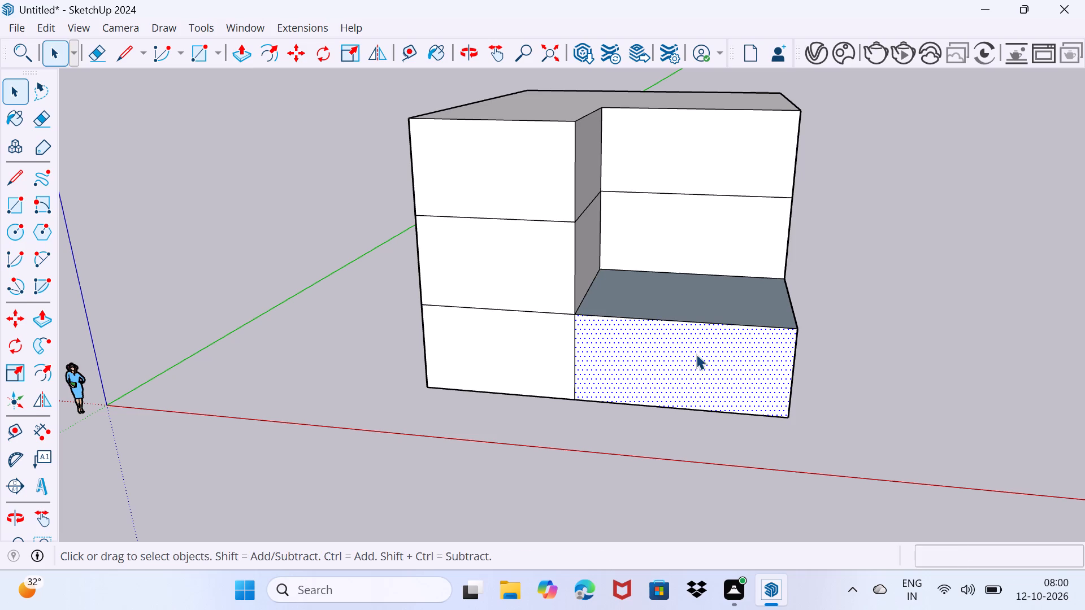
{"action": "key", "text": "p"}
{"action": "left_click", "coordinate": [696, 354]}
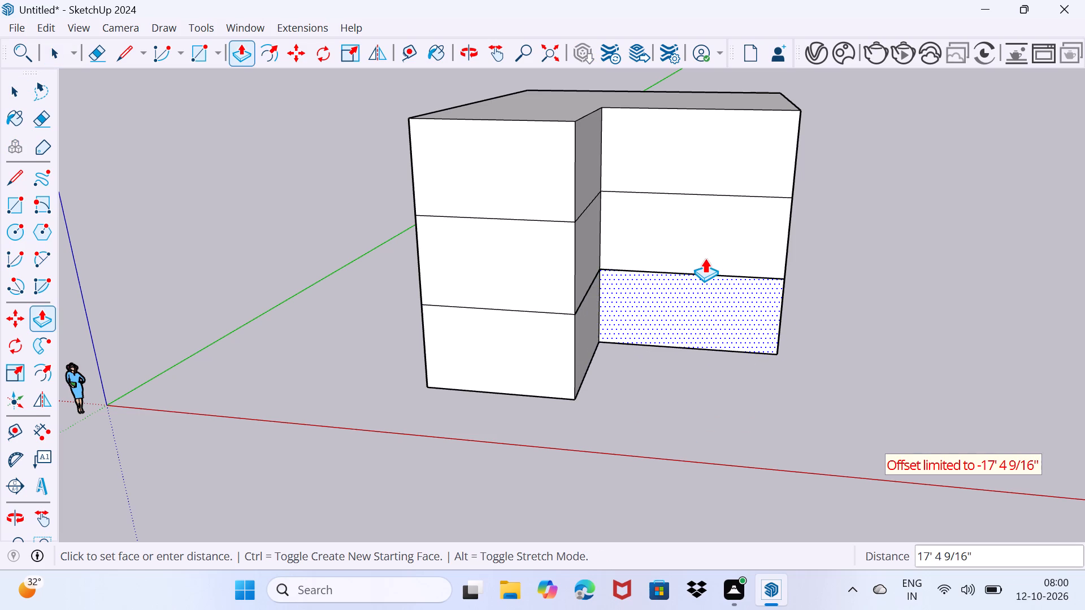
{"action": "left_click", "coordinate": [711, 249]}
{"action": "key", "text": "space"}
{"action": "left_click_drag", "start_coordinate": [689, 335], "coordinate": [757, 245]}
Draw a 40' by 6" vertical rectangle hanging below the building's rear bottom edge with Rotated Rectangle.
{"action": "middle_click_drag", "start_coordinate": [779, 274], "coordinate": [452, 217]}
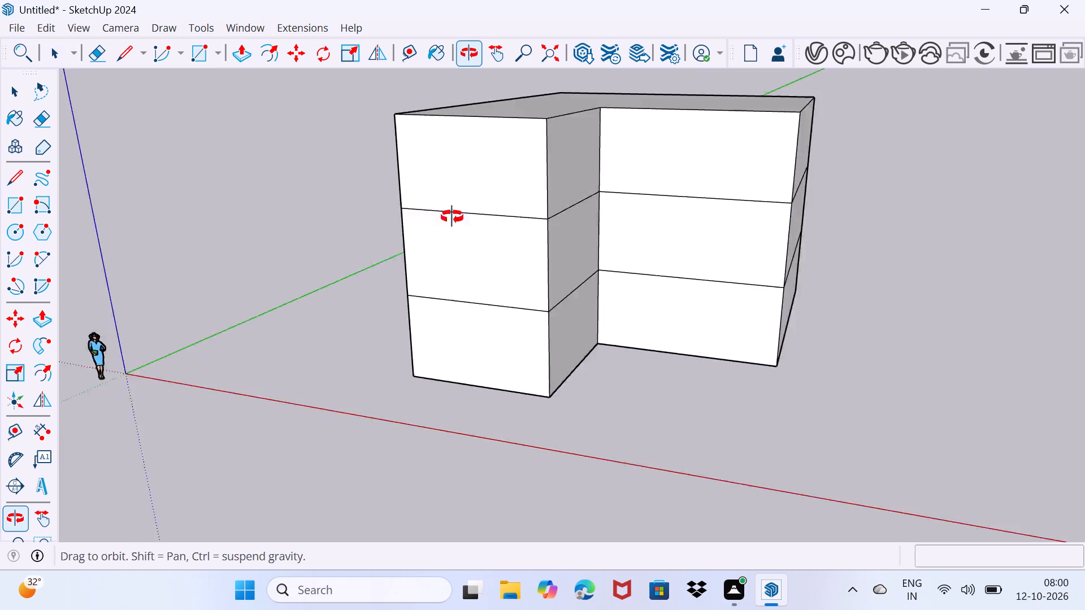
{"action": "middle_click_drag", "start_coordinate": [452, 217], "coordinate": [106, 135]}
{"action": "scroll", "coordinate": [614, 317], "scroll_direction": "down", "scroll_amount": 3}
{"action": "middle_click_drag", "start_coordinate": [616, 325], "coordinate": [462, 252]}
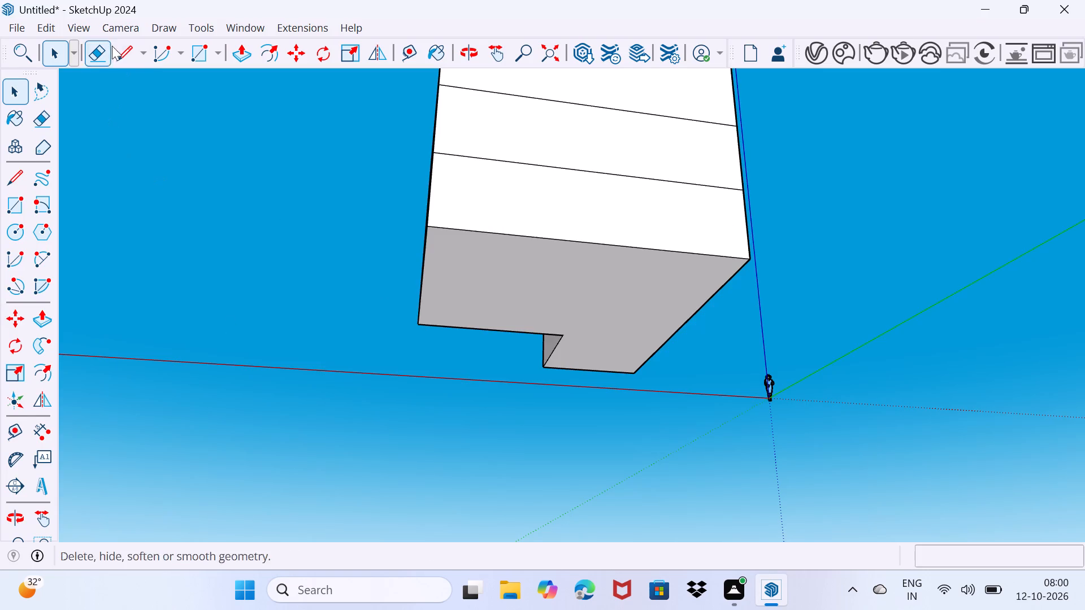
{"action": "left_click", "coordinate": [46, 207]}
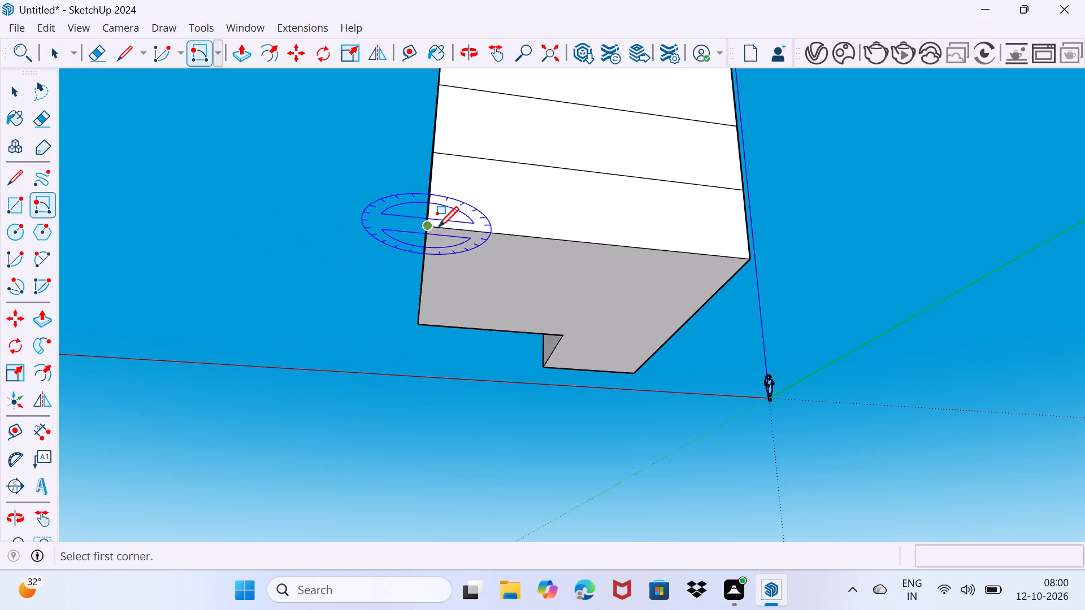
{"action": "left_click", "coordinate": [429, 227]}
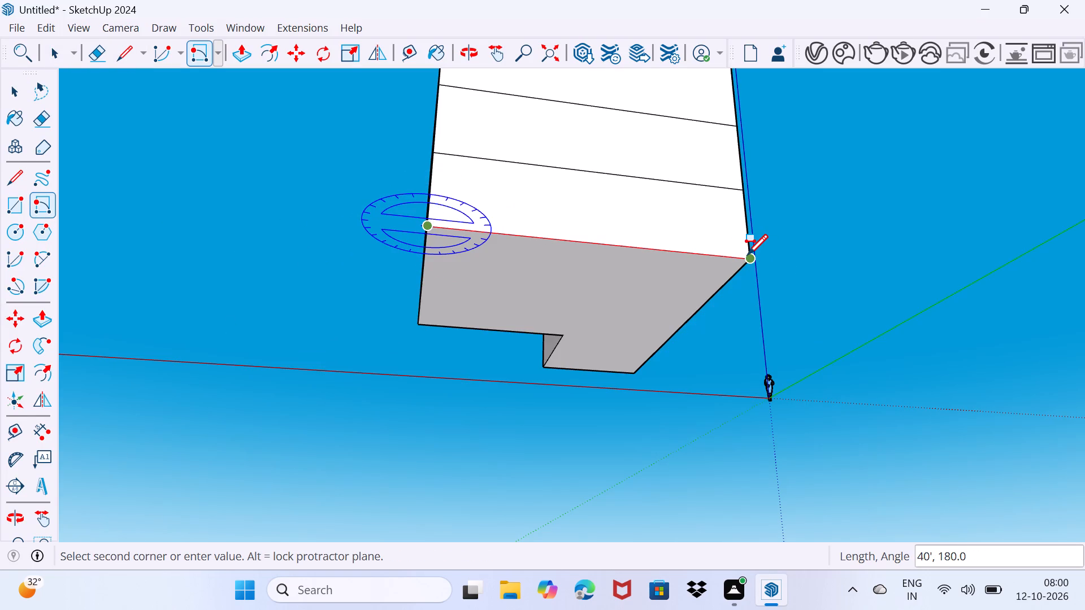
{"action": "left_click", "coordinate": [745, 255]}
{"action": "middle_click_drag", "start_coordinate": [727, 363], "coordinate": [736, 469]}
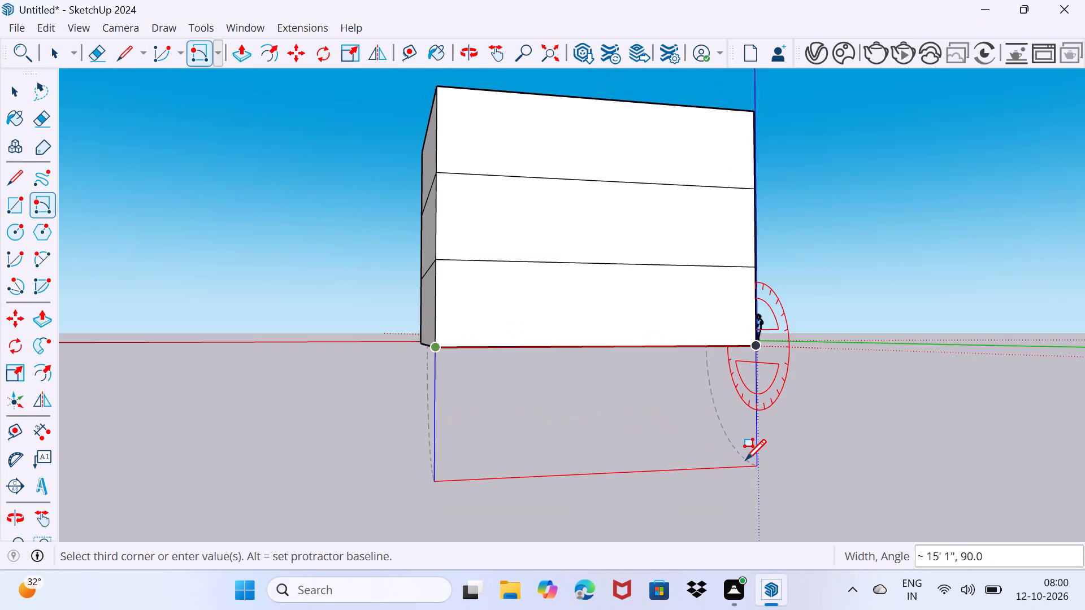
{"action": "type", "text": "6\""}
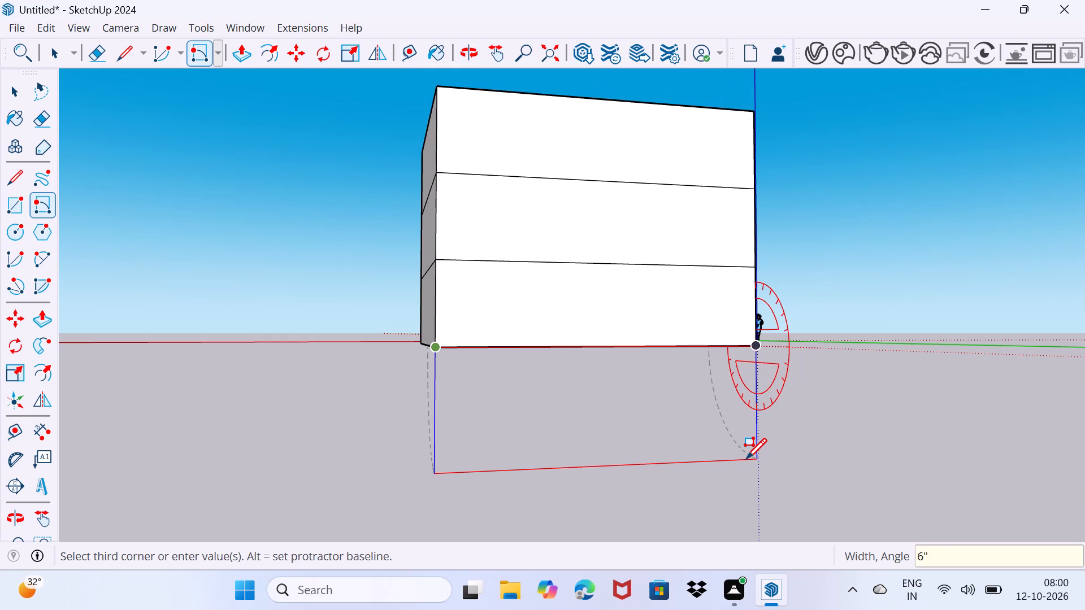
{"action": "key", "text": "Return"}
{"action": "key", "text": "space"}
Extrude the 6" strip 50' beneath the building to its front edge with Push/Pull, forming a base slab.
{"action": "middle_click_drag", "start_coordinate": [524, 418], "coordinate": [995, 382]}
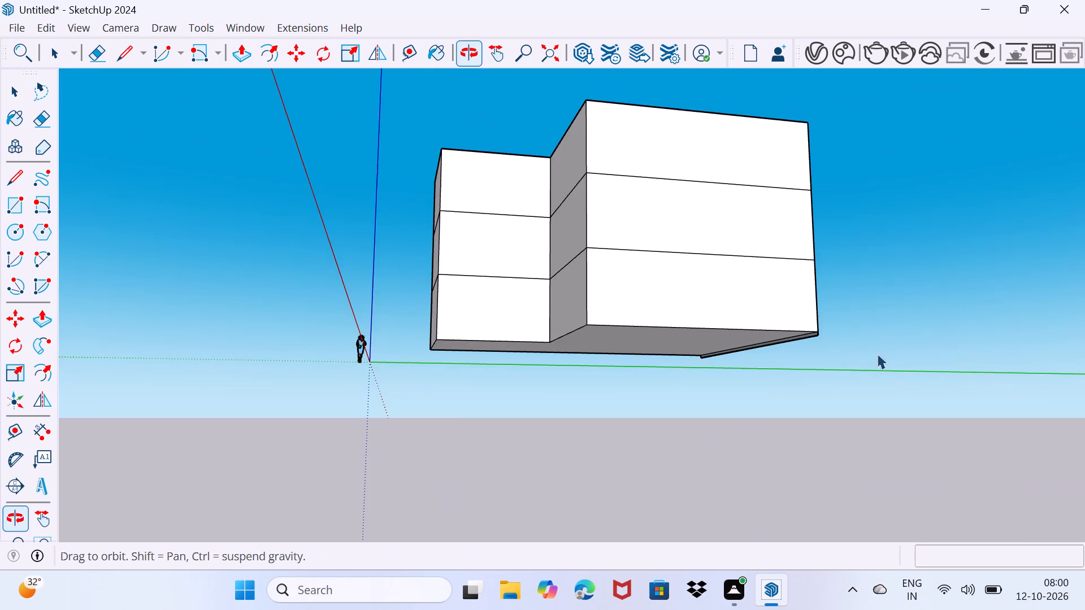
{"action": "scroll", "coordinate": [798, 336], "scroll_direction": "up", "scroll_amount": 12}
{"action": "scroll", "coordinate": [835, 323], "scroll_direction": "up", "scroll_amount": 9}
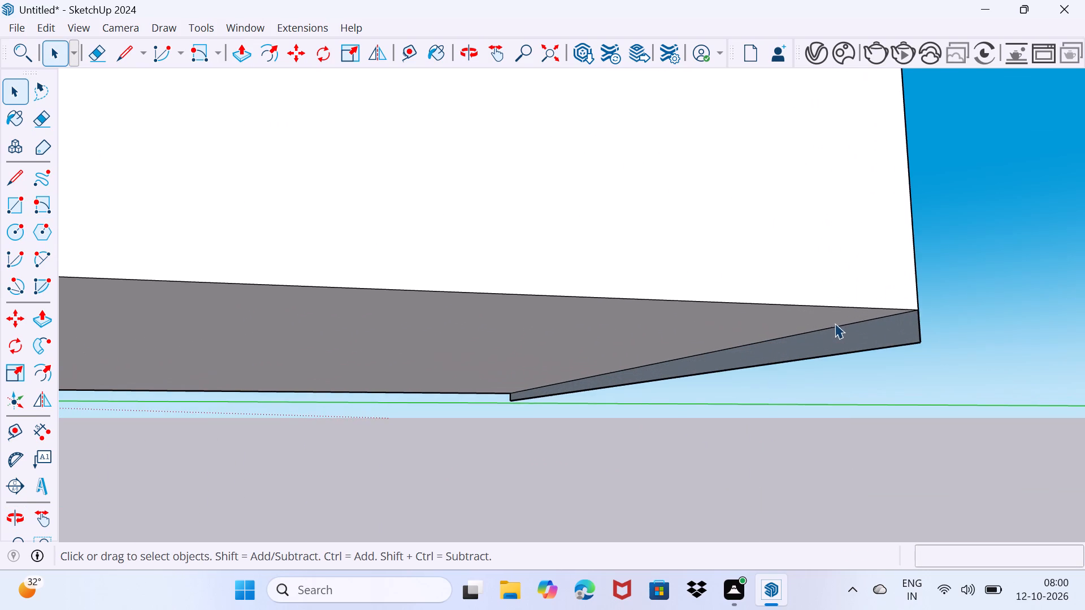
{"action": "left_click", "coordinate": [870, 337]}
{"action": "key", "text": "p"}
{"action": "left_click", "coordinate": [870, 337]}
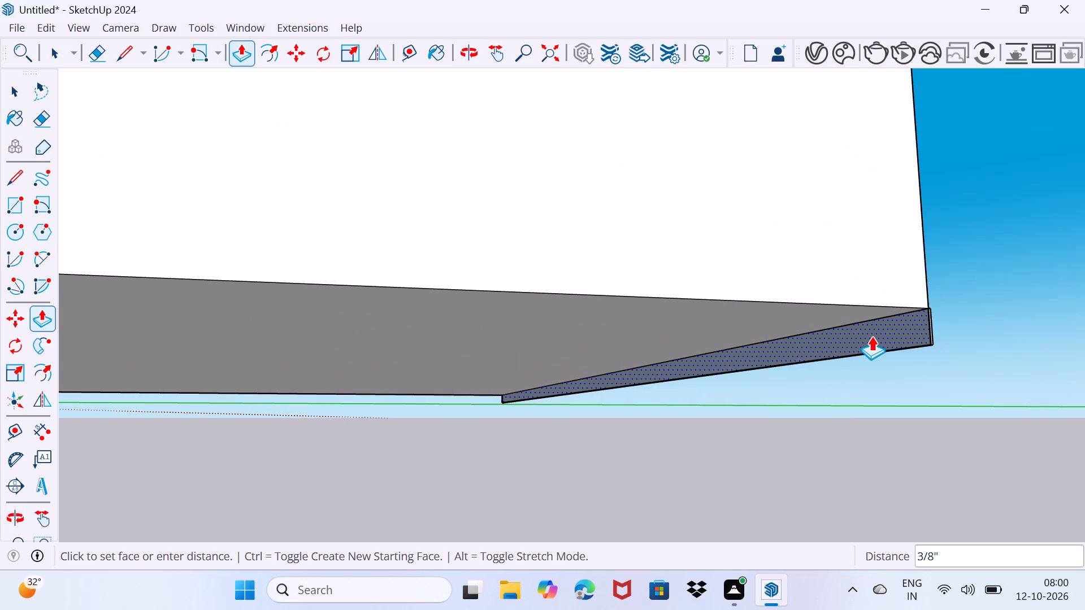
{"action": "scroll", "coordinate": [304, 313], "scroll_direction": "down", "scroll_amount": 14}
{"action": "middle_click", "coordinate": [302, 313]}
{"action": "middle_click_drag", "start_coordinate": [233, 294], "coordinate": [744, 404]}
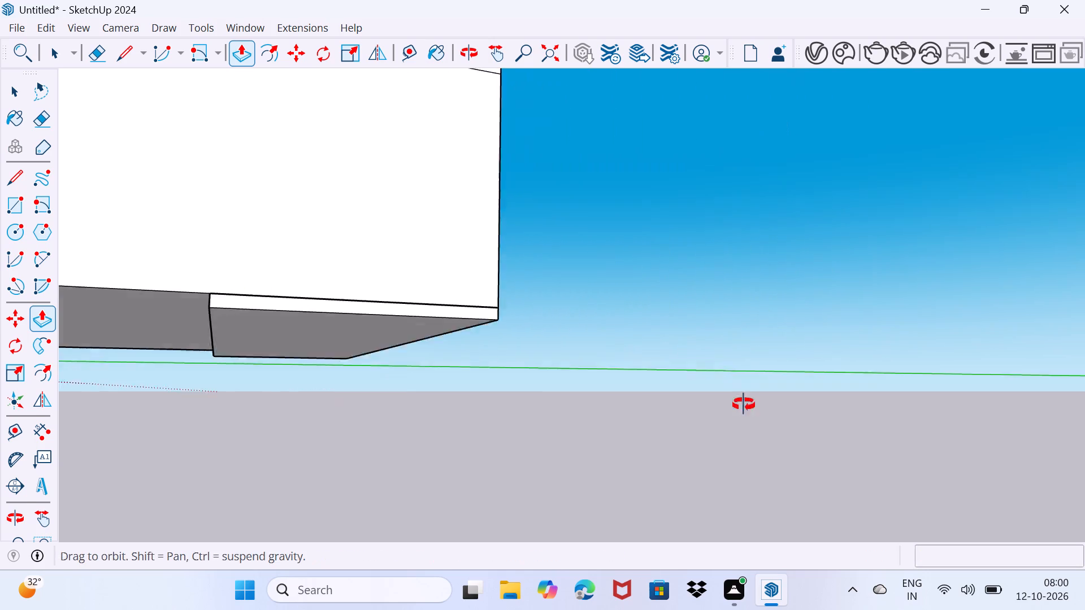
{"action": "middle_click_drag", "start_coordinate": [744, 404], "coordinate": [766, 407]}
{"action": "scroll", "coordinate": [754, 399], "scroll_direction": "down", "scroll_amount": 14}
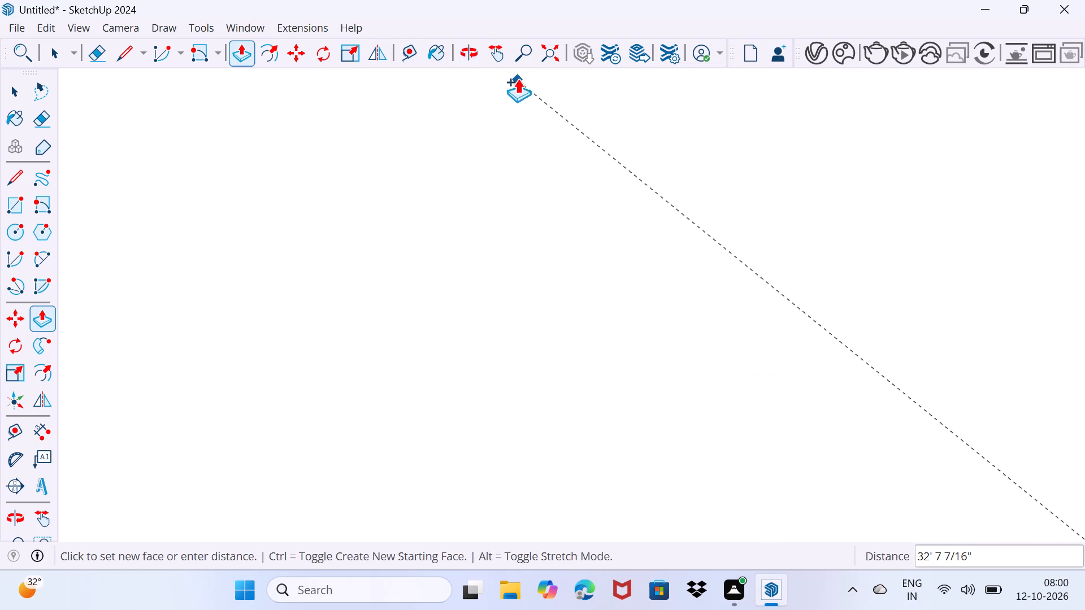
{"action": "left_click", "coordinate": [543, 51]}
{"action": "middle_click_drag", "start_coordinate": [587, 323], "coordinate": [943, 351]}
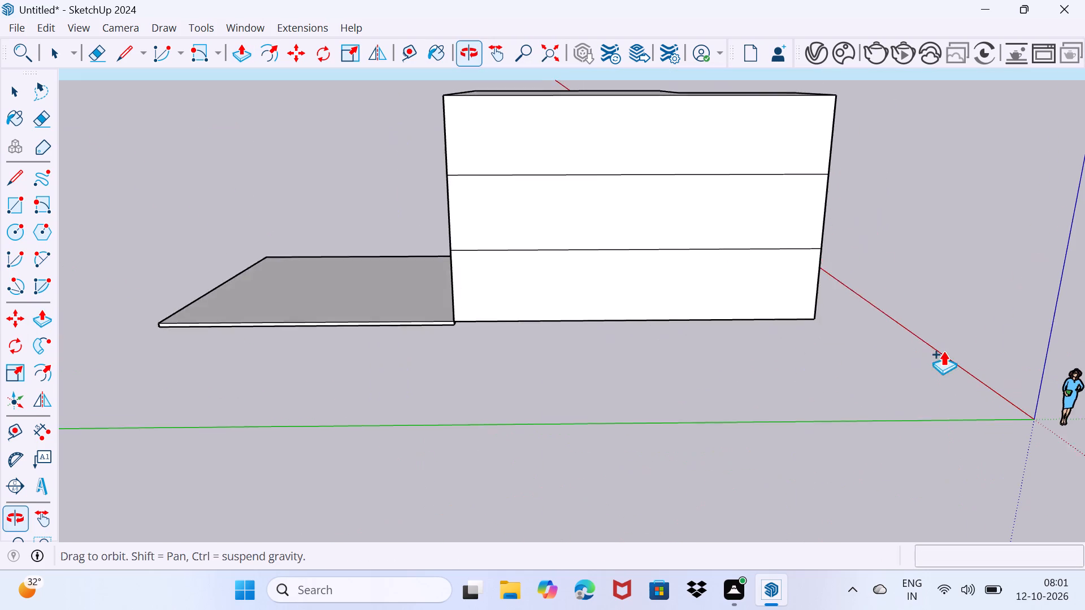
{"action": "middle_click_drag", "start_coordinate": [943, 351], "coordinate": [944, 351]}
{"action": "middle_click_drag", "start_coordinate": [669, 336], "coordinate": [354, 339]}
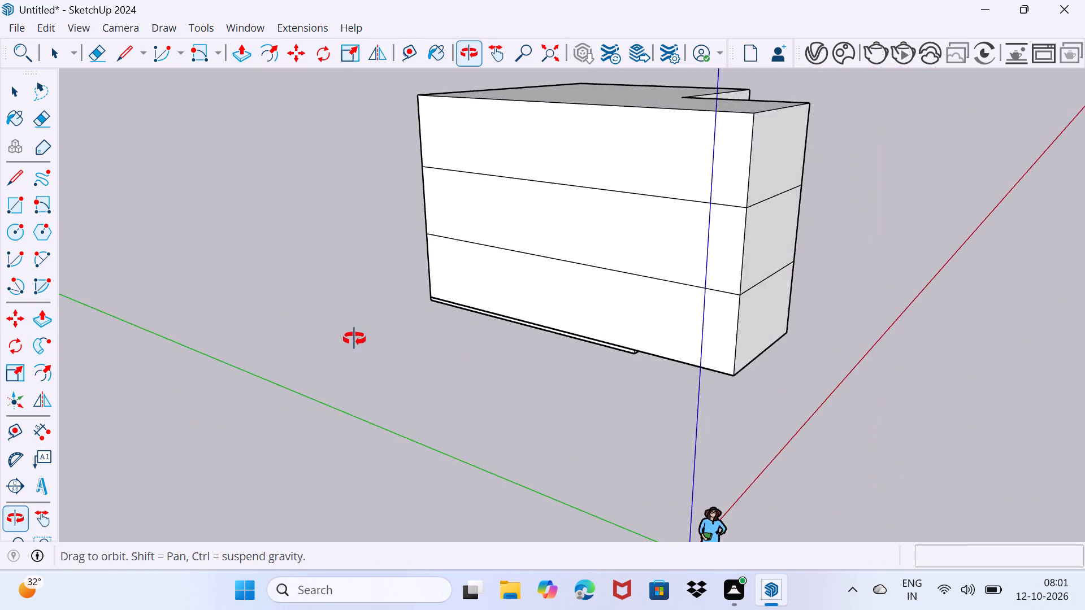
{"action": "middle_click_drag", "start_coordinate": [354, 339], "coordinate": [356, 338]}
{"action": "left_click", "coordinate": [710, 360]}
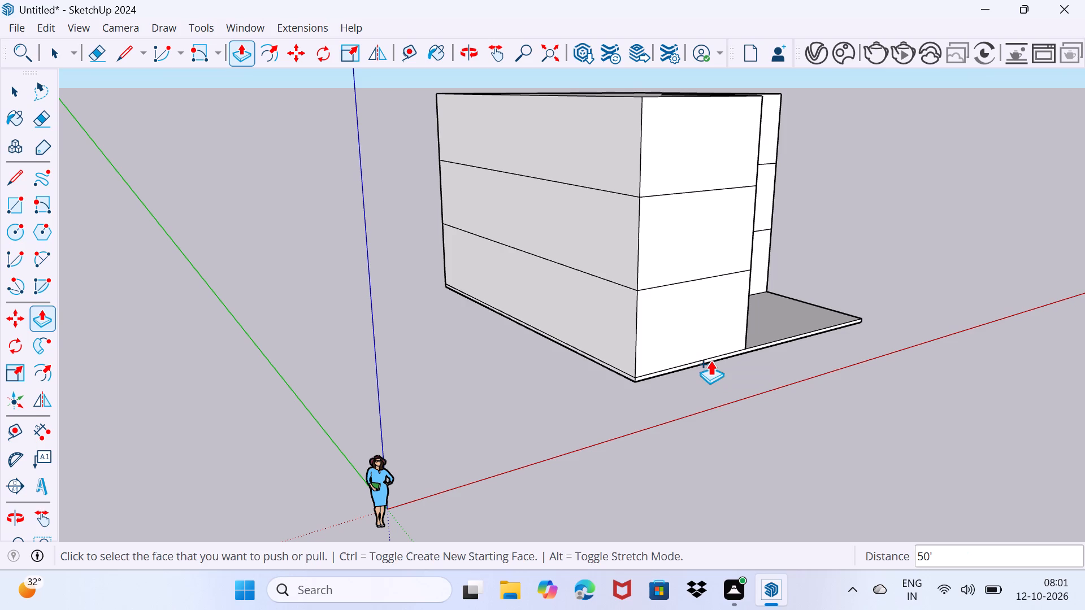
{"action": "key", "text": "space"}
{"action": "left_click_drag", "start_coordinate": [692, 397], "coordinate": [722, 308]}
Draw a vertical line from the midpoint of the recessed ground-storey face's top edge down to the slab.
{"action": "middle_click_drag", "start_coordinate": [718, 329], "coordinate": [478, 355]}
{"action": "scroll", "coordinate": [560, 338], "scroll_direction": "up", "scroll_amount": 1}
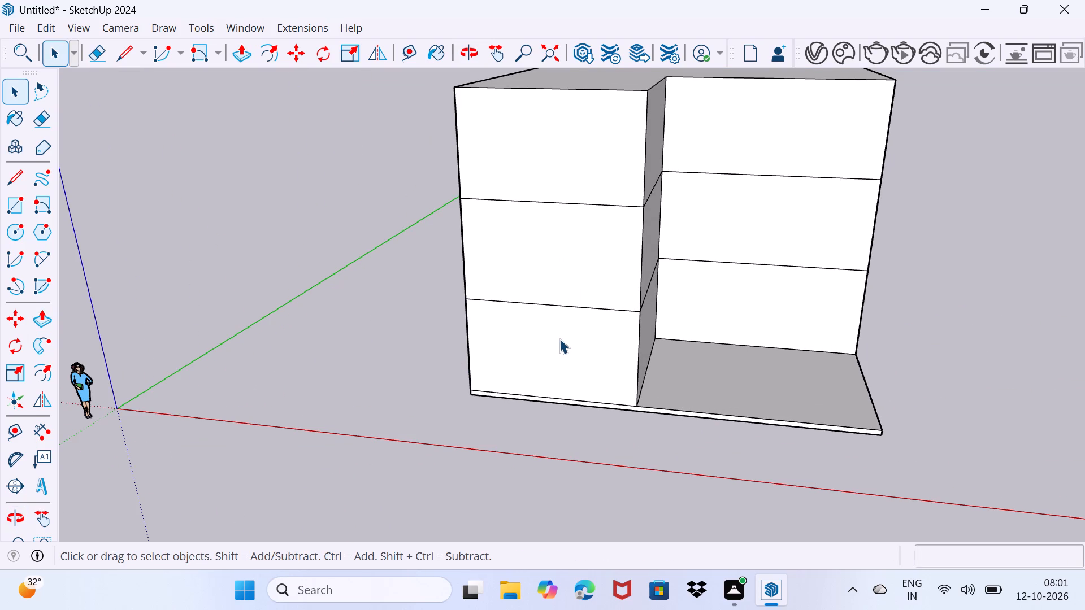
{"action": "scroll", "coordinate": [545, 332], "scroll_direction": "up", "scroll_amount": 2}
{"action": "middle_click_drag", "start_coordinate": [874, 393], "coordinate": [716, 381]}
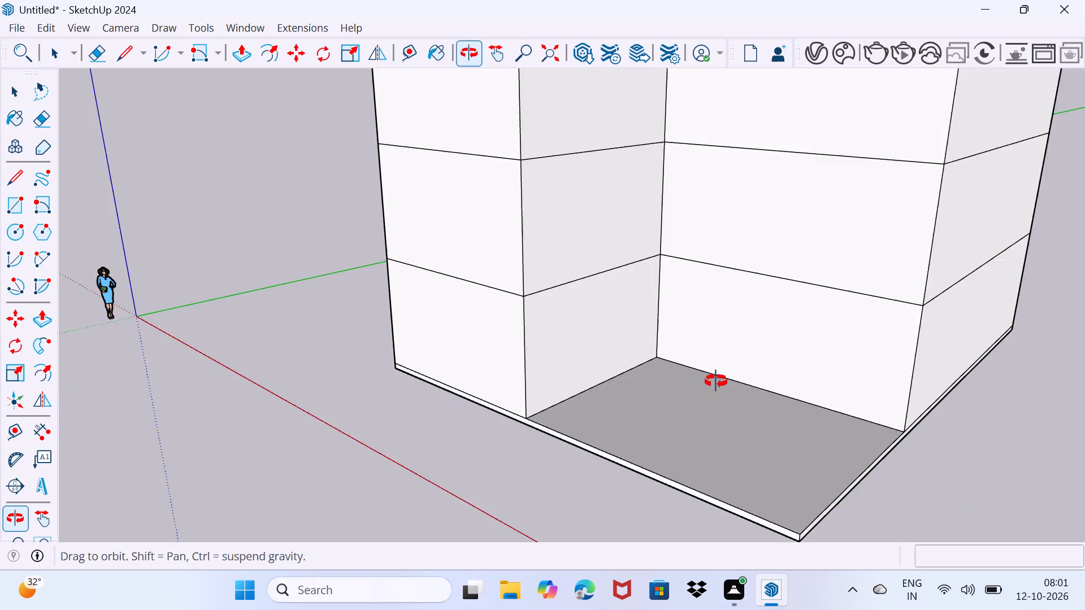
{"action": "middle_click_drag", "start_coordinate": [716, 381], "coordinate": [819, 350]}
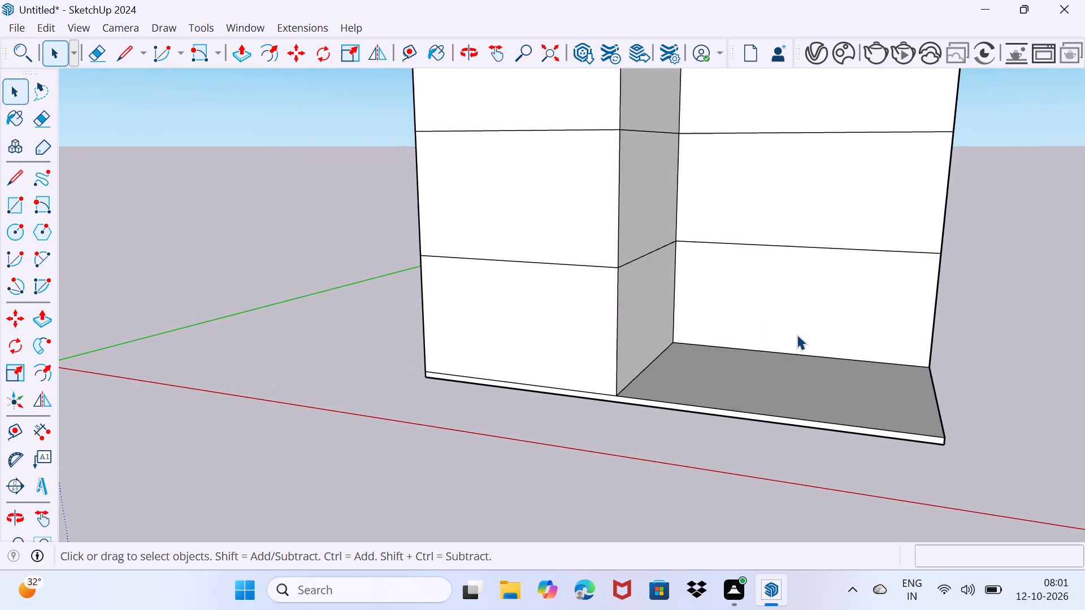
{"action": "scroll", "coordinate": [797, 333], "scroll_direction": "up", "scroll_amount": 2}
{"action": "middle_click_drag", "start_coordinate": [790, 341], "coordinate": [846, 315]}
{"action": "scroll", "coordinate": [843, 306], "scroll_direction": "up", "scroll_amount": 1}
{"action": "scroll", "coordinate": [836, 212], "scroll_direction": "up", "scroll_amount": 2}
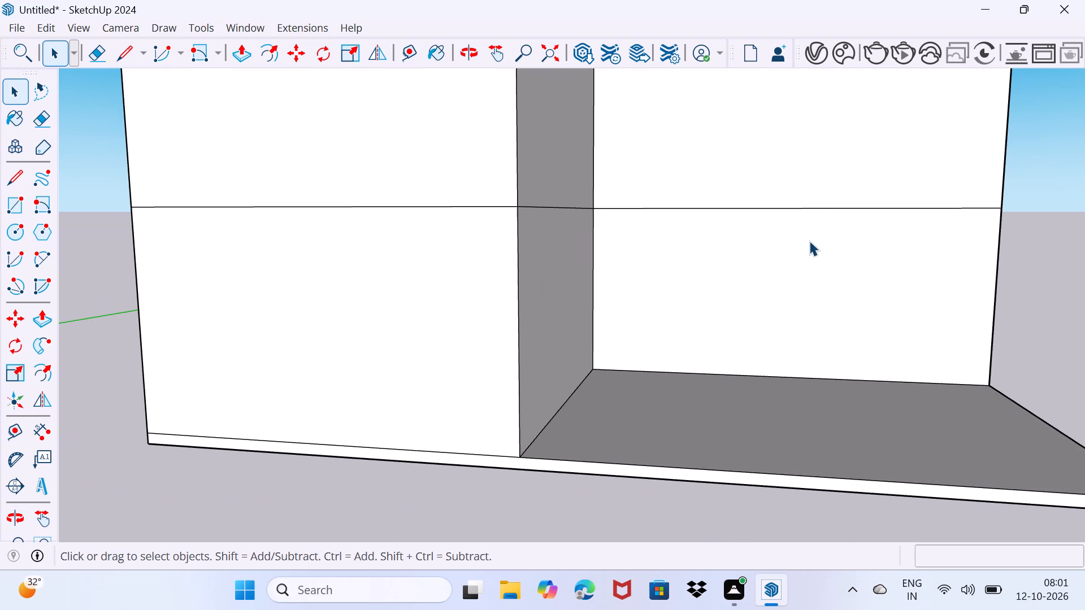
{"action": "key", "text": "l"}
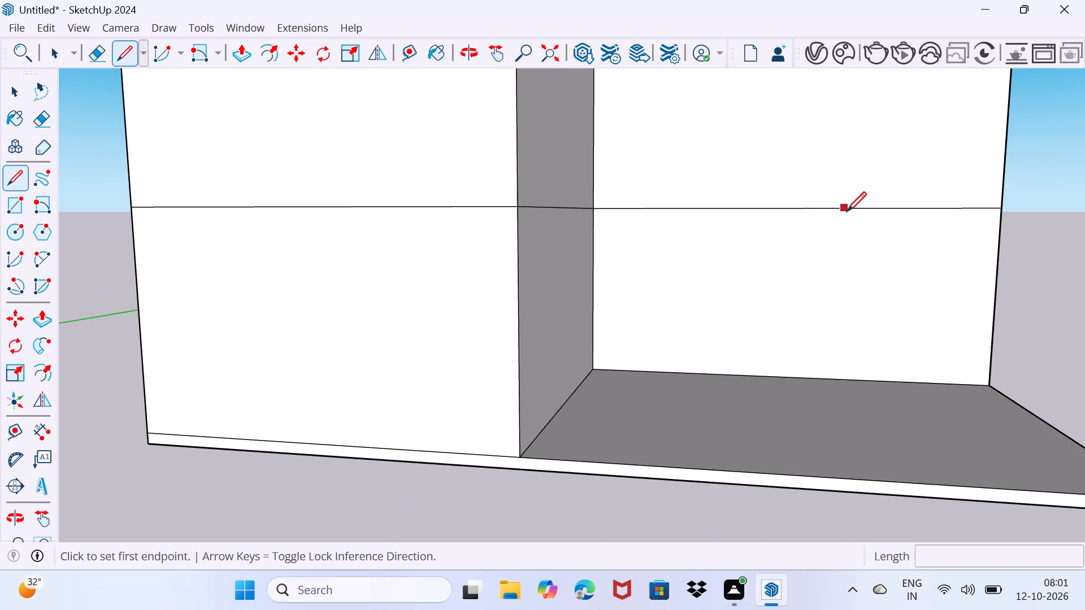
{"action": "left_click", "coordinate": [784, 208]}
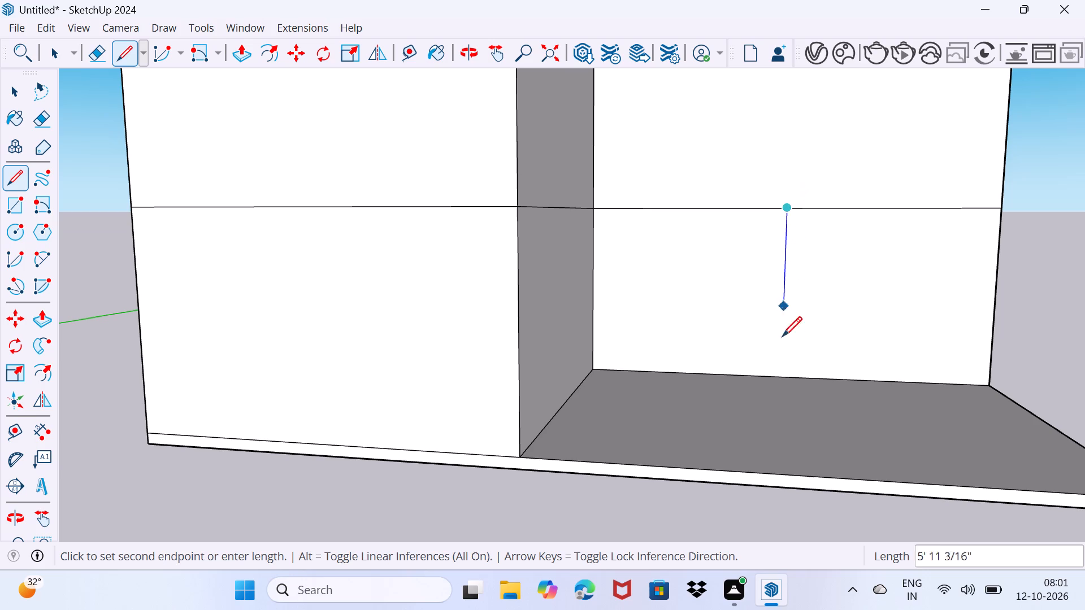
{"action": "left_click", "coordinate": [780, 379]}
{"action": "key", "text": "space"}
Push the outer half of the recessed ground-storey face, farther from the projecting bay, back into the building with Push/Pull.
{"action": "scroll", "coordinate": [818, 359], "scroll_direction": "up", "scroll_amount": 3}
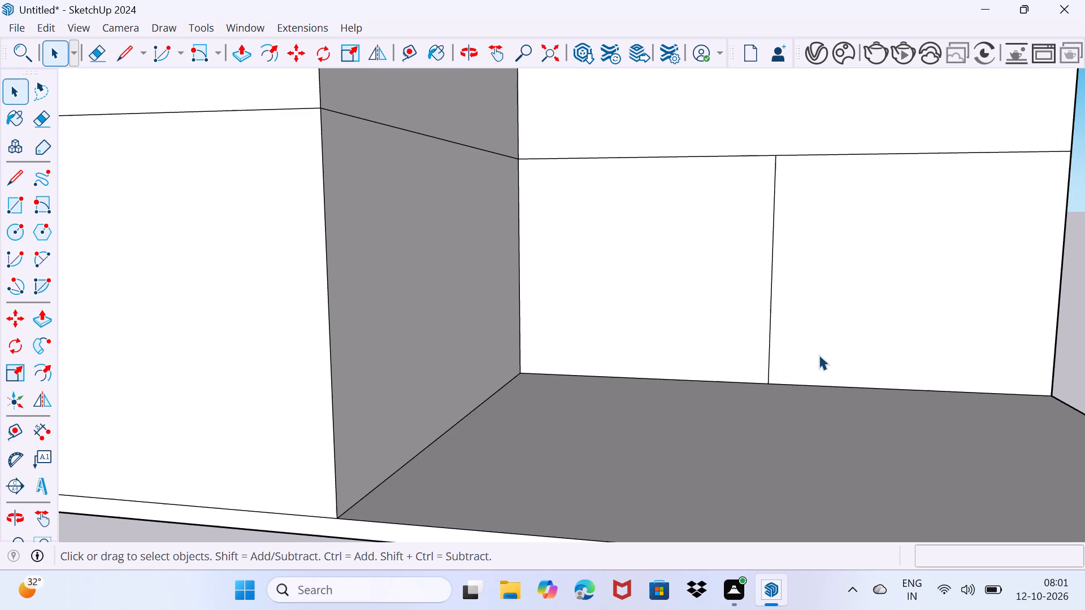
{"action": "left_click", "coordinate": [904, 343]}
{"action": "scroll", "coordinate": [893, 335], "scroll_direction": "down", "scroll_amount": 2}
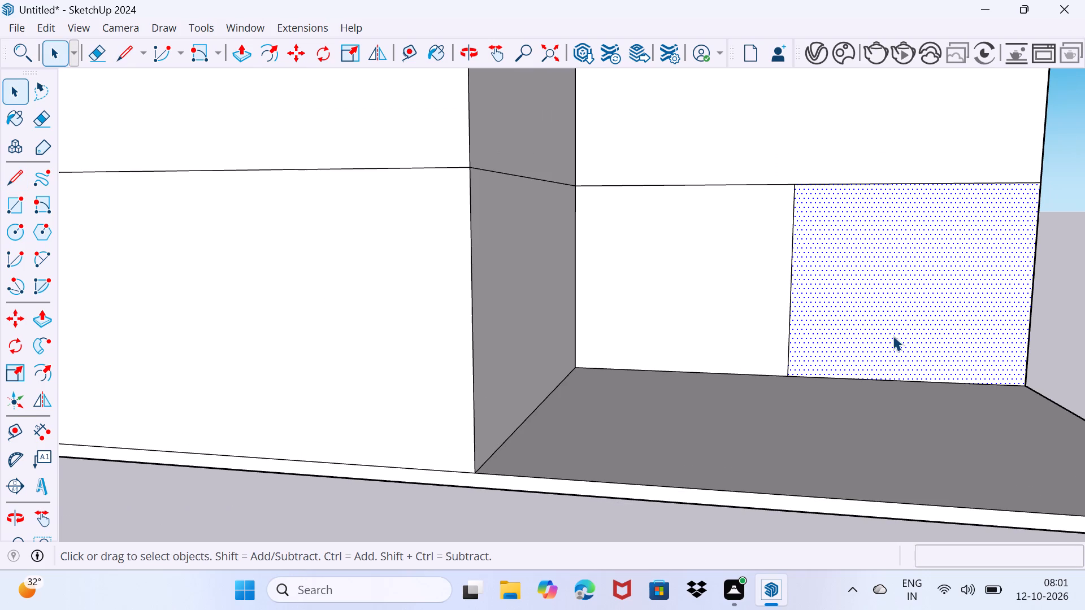
{"action": "key", "text": "p"}
{"action": "left_click", "coordinate": [893, 335]}
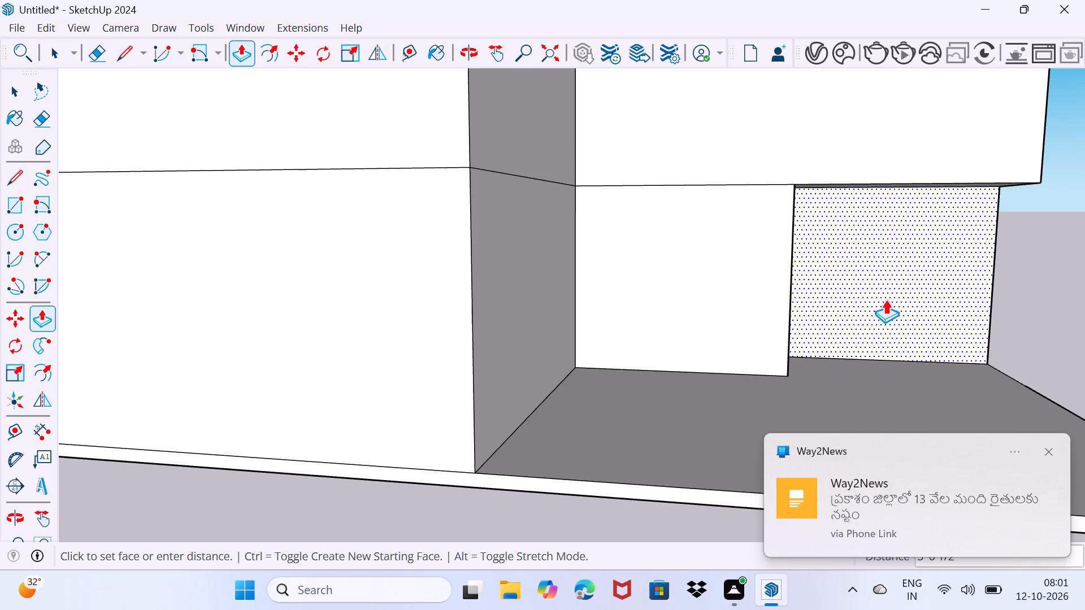
{"action": "middle_click_drag", "start_coordinate": [886, 299], "coordinate": [810, 330]}
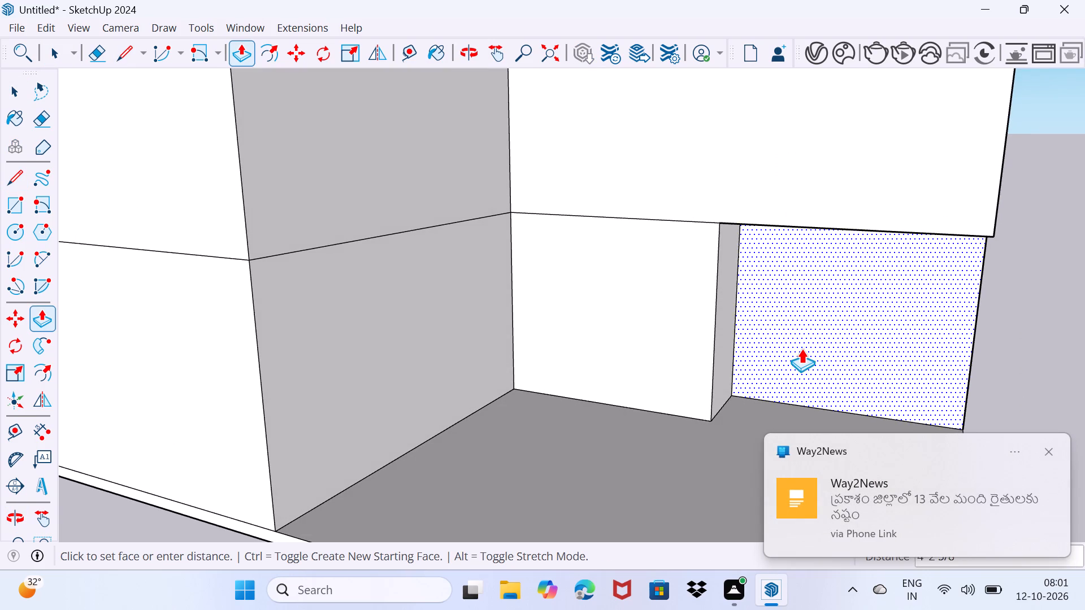
{"action": "left_click", "coordinate": [811, 331]}
{"action": "key", "text": "space"}
{"action": "left_click_drag", "start_coordinate": [802, 358], "coordinate": [831, 307]}
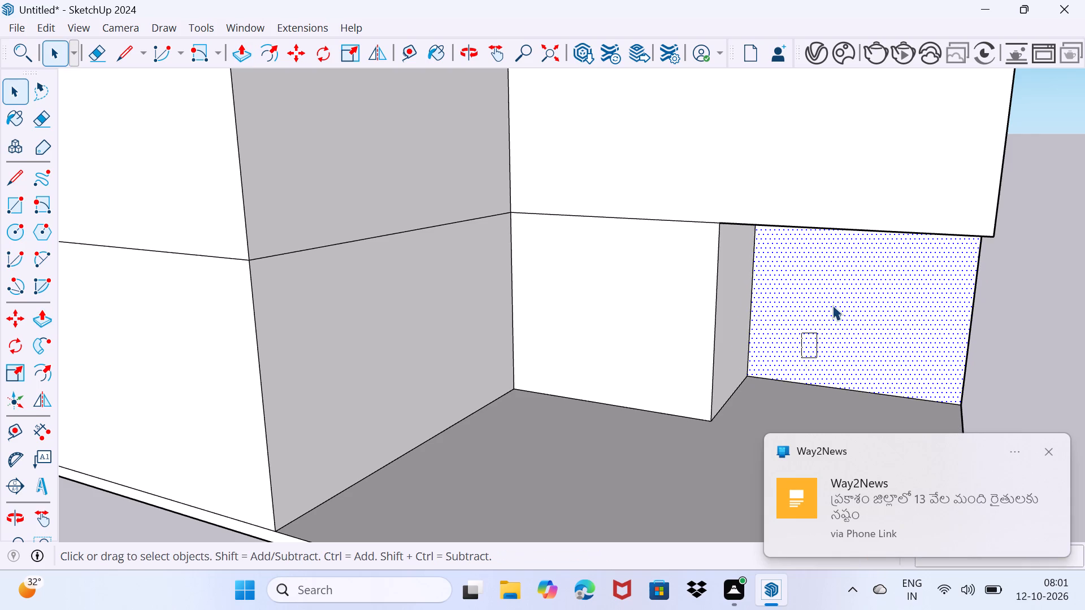
{"action": "scroll", "coordinate": [811, 327], "scroll_direction": "down", "scroll_amount": 7}
{"action": "middle_click_drag", "start_coordinate": [823, 335], "coordinate": [850, 300]}
{"action": "scroll", "coordinate": [850, 300], "scroll_direction": "down", "scroll_amount": 1}
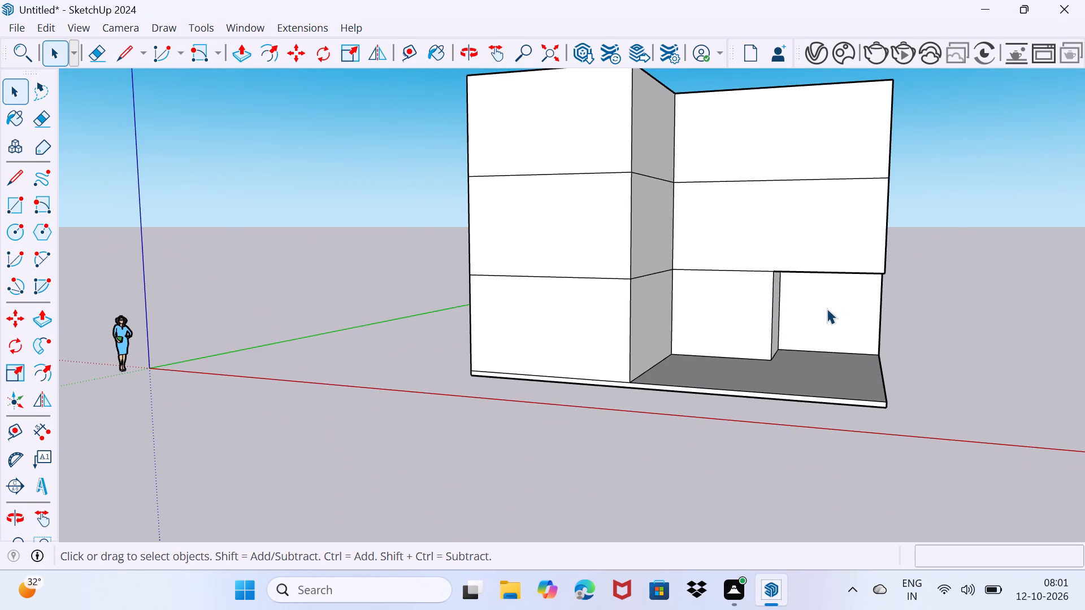
Undo the setback of the outer half of the recessed ground-storey face and erase its vertical dividing line.
{"action": "middle_click_drag", "start_coordinate": [804, 324], "coordinate": [651, 446]}
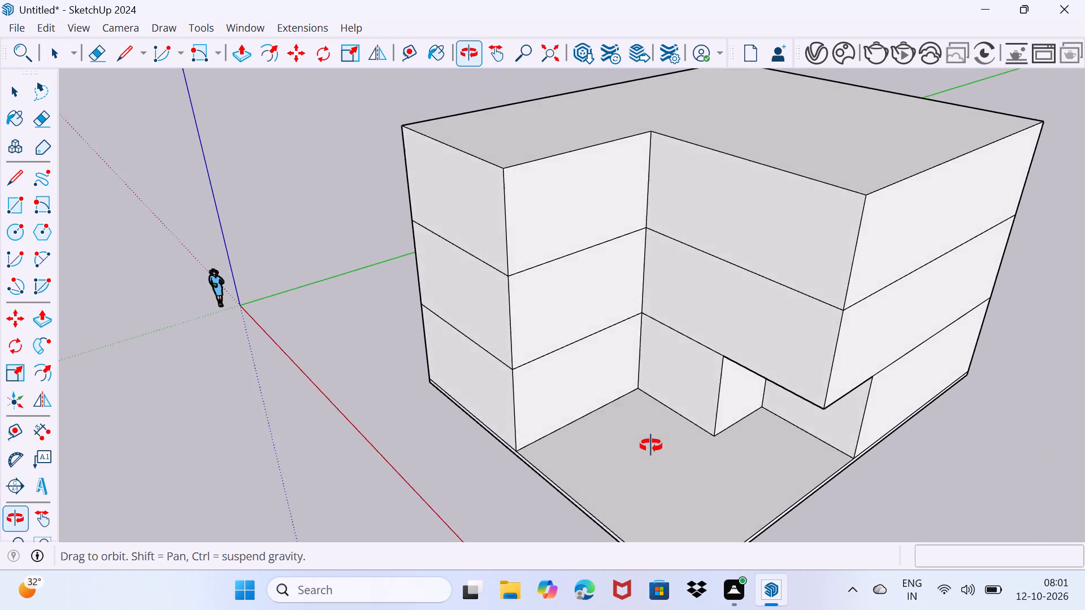
{"action": "middle_click_drag", "start_coordinate": [651, 446], "coordinate": [830, 373]}
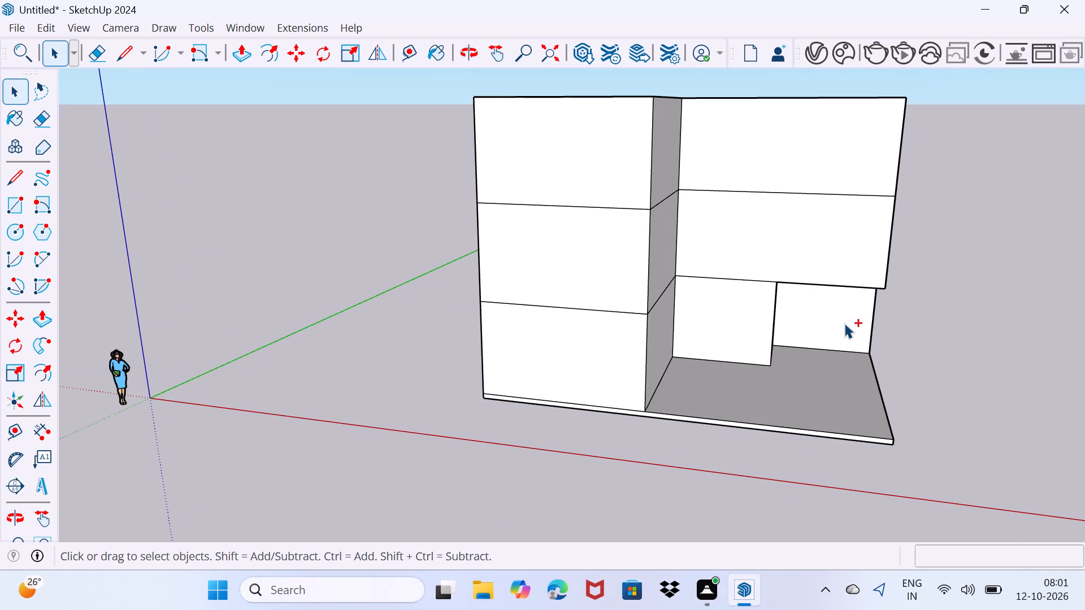
{"action": "key", "text": "ctrl+z"}
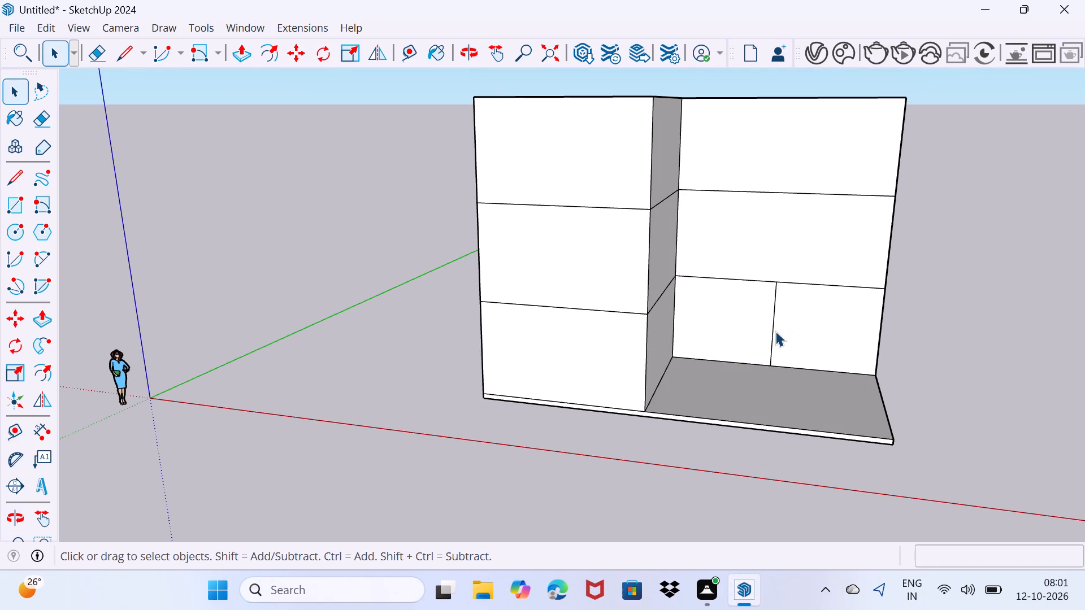
{"action": "key", "text": "e"}
{"action": "left_click", "coordinate": [772, 331]}
Copy the recessed ground-storey face's top edge 6" straight down with Move to outline a slab strip.
{"action": "scroll", "coordinate": [769, 324], "scroll_direction": "up", "scroll_amount": 2}
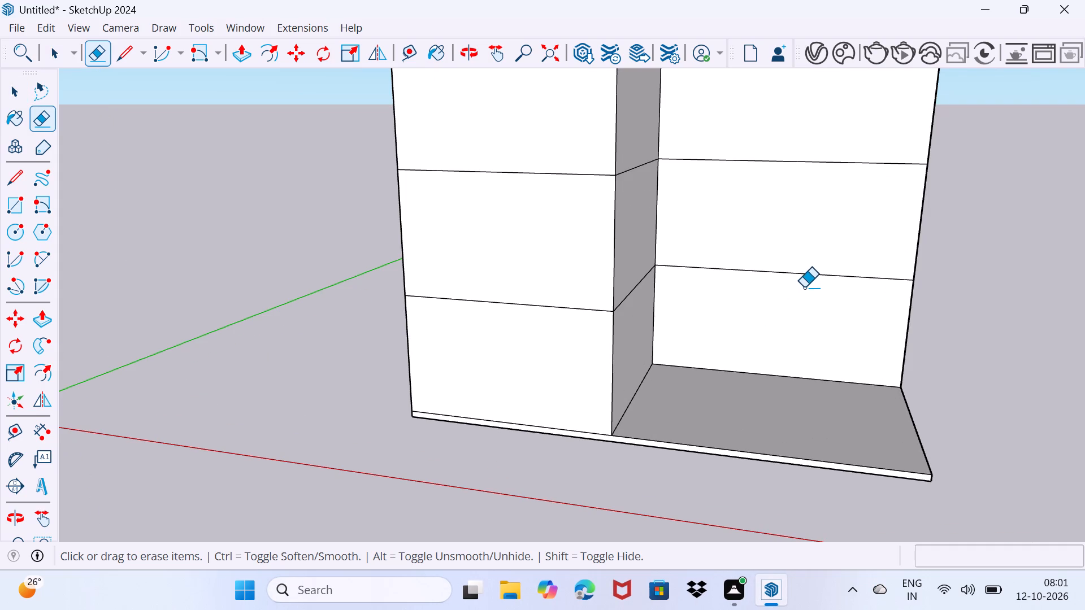
{"action": "key", "text": "space"}
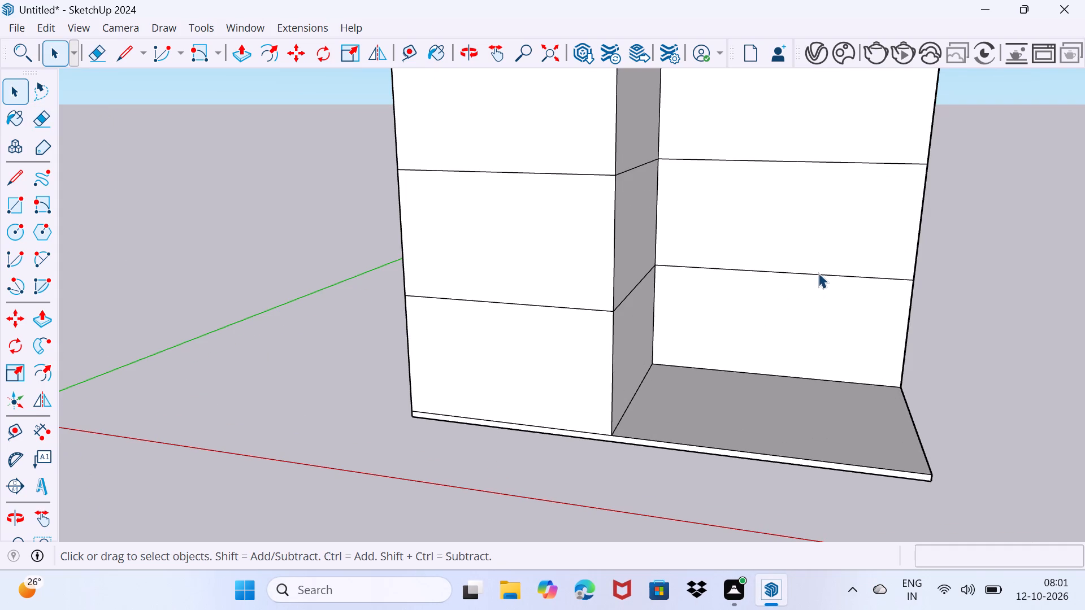
{"action": "left_click", "coordinate": [818, 273]}
{"action": "key", "text": "m"}
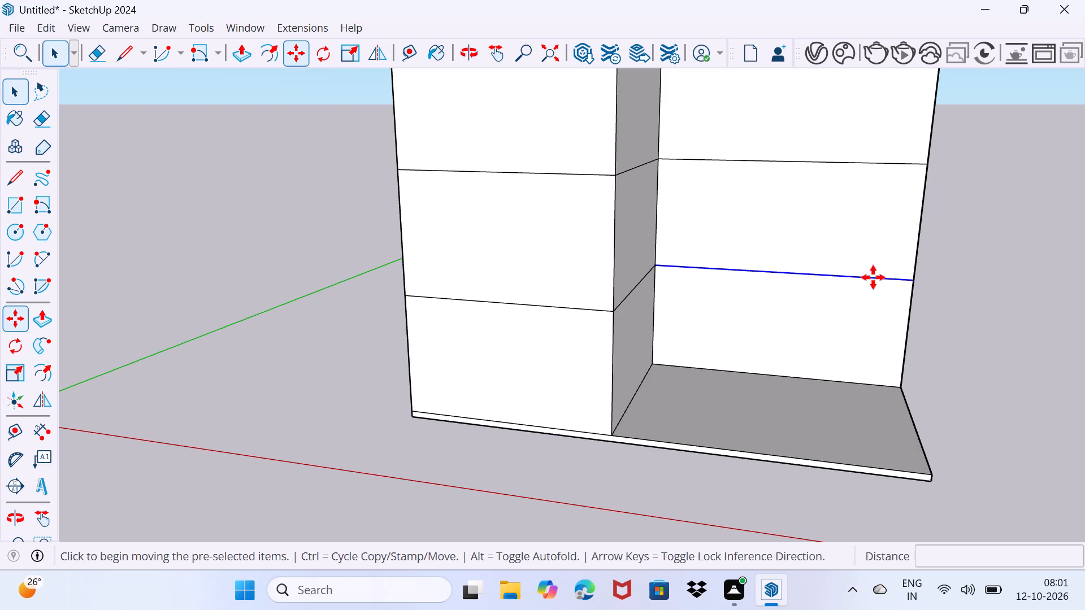
{"action": "left_click", "coordinate": [913, 281]}
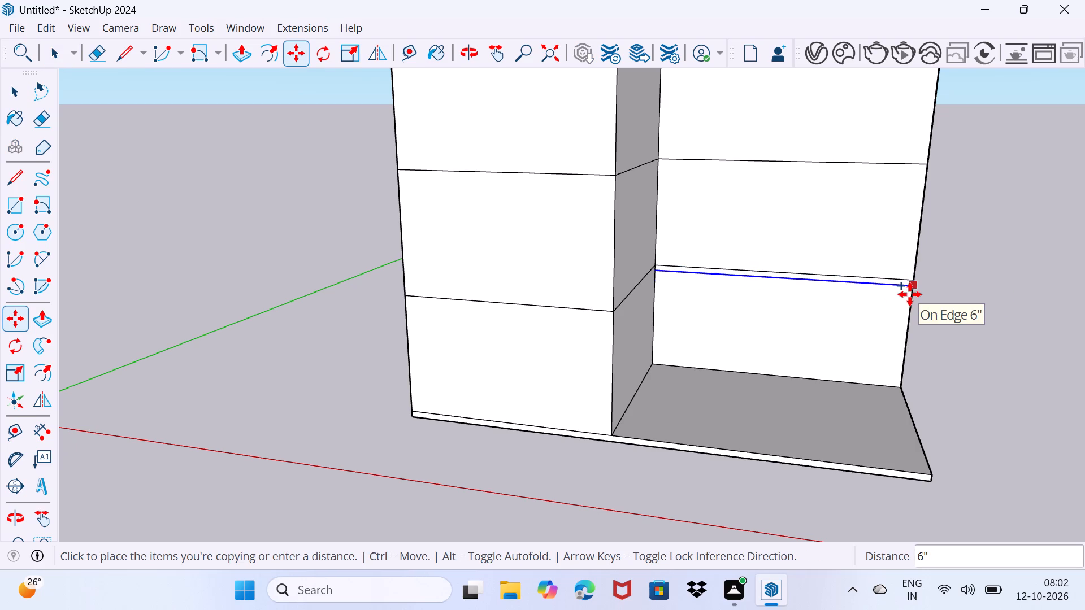
{"action": "scroll", "coordinate": [909, 294], "scroll_direction": "up", "scroll_amount": 2}
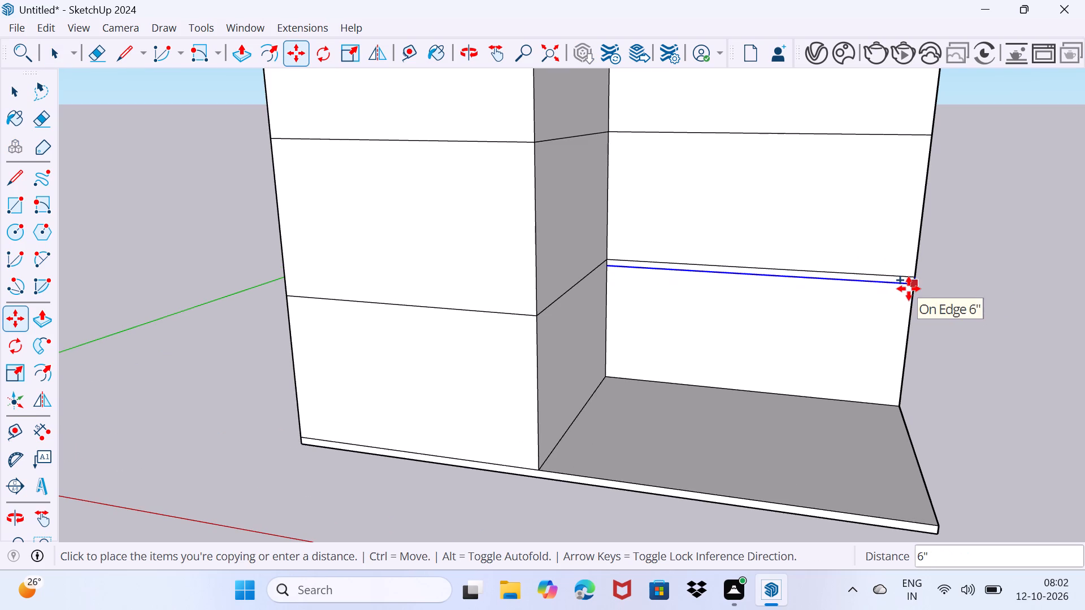
{"action": "scroll", "coordinate": [909, 289], "scroll_direction": "up", "scroll_amount": 1}
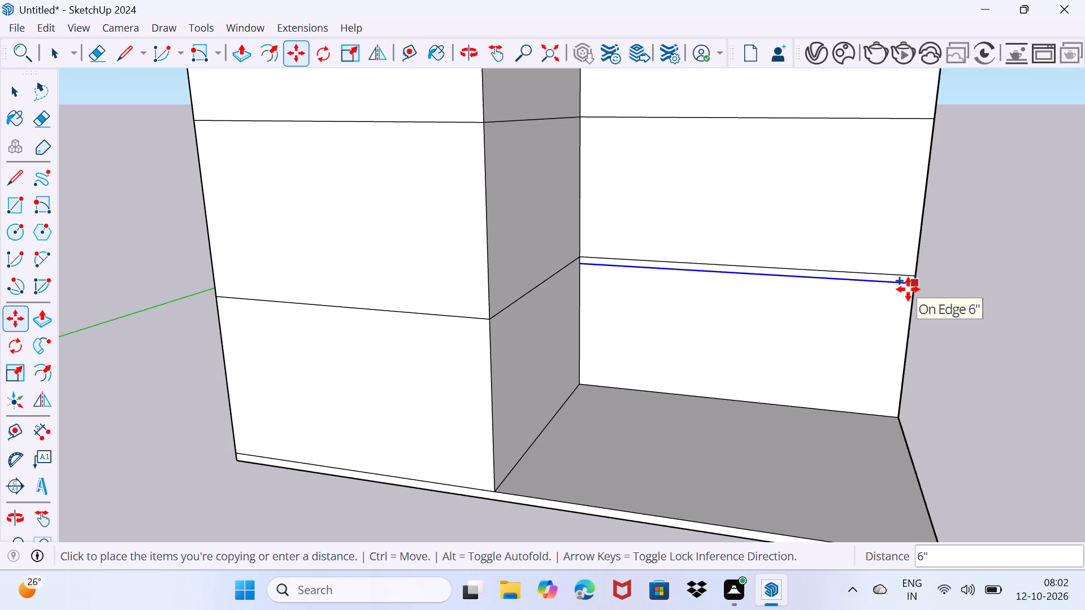
{"action": "key", "text": "6"}
{"action": "key", "text": "shift+quotedbl"}
{"action": "key", "text": "Return"}
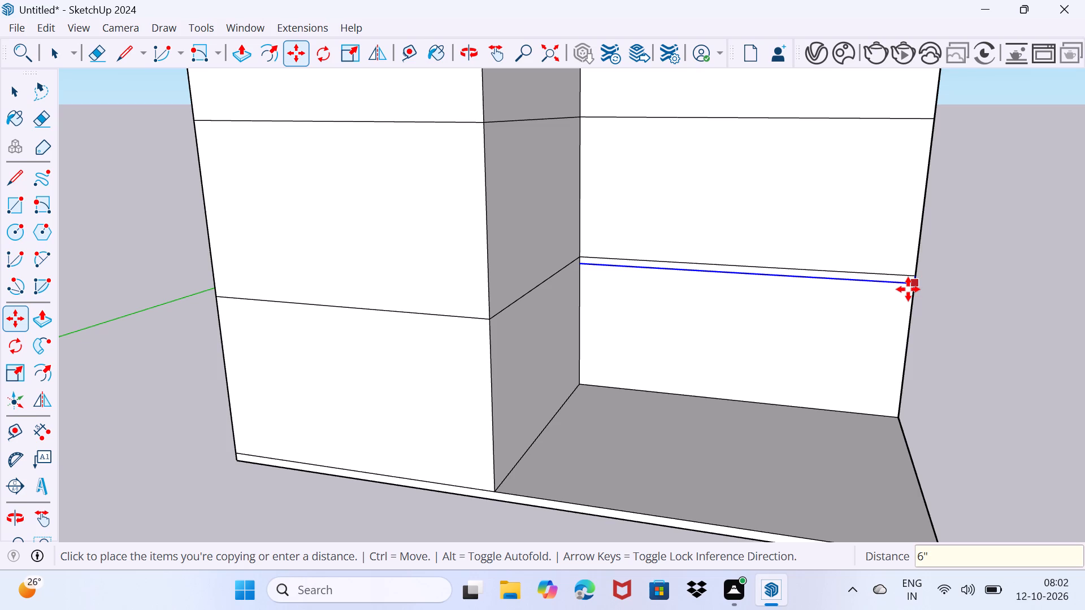
{"action": "key", "text": "space"}
{"action": "left_click_drag", "start_coordinate": [893, 227], "coordinate": [907, 204]}
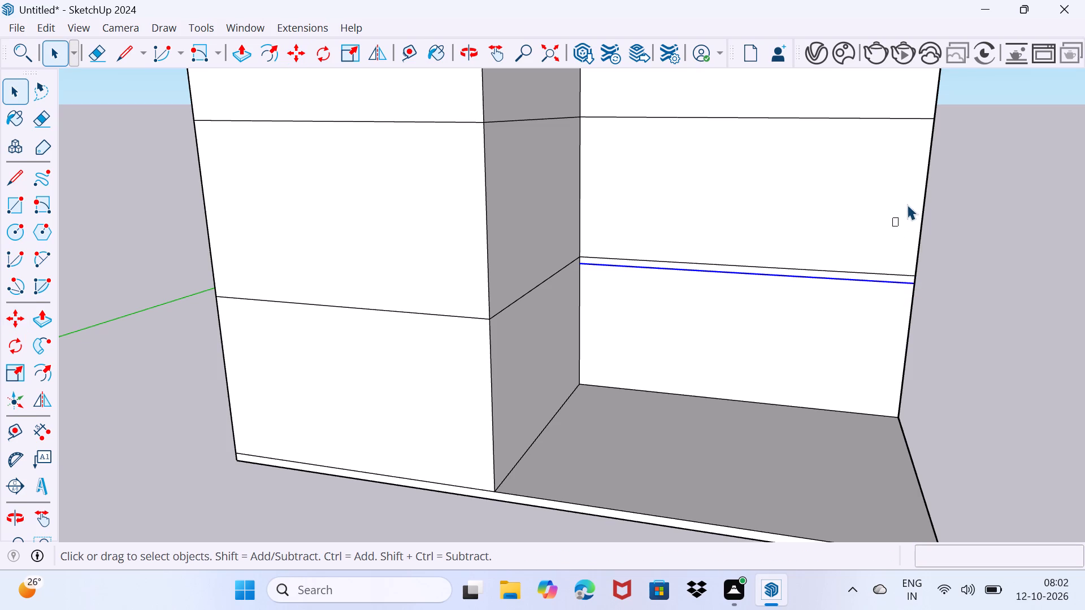
{"action": "left_click_drag", "start_coordinate": [907, 204], "coordinate": [904, 211]}
Copy the recessed middle-storey face's top edge 6" straight down with Move to outline a second slab strip.
{"action": "middle_click_drag", "start_coordinate": [888, 178], "coordinate": [808, 336]}
{"action": "left_click", "coordinate": [835, 280]}
{"action": "scroll", "coordinate": [841, 281], "scroll_direction": "up", "scroll_amount": 1}
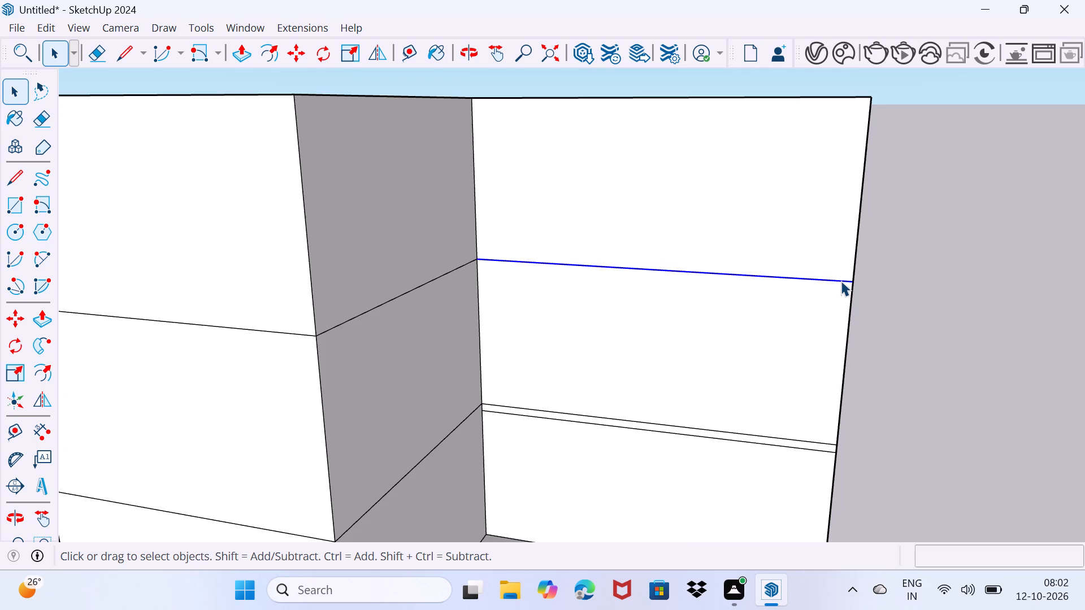
{"action": "scroll", "coordinate": [841, 281], "scroll_direction": "down", "scroll_amount": 1}
{"action": "key", "text": "m"}
{"action": "left_click", "coordinate": [854, 282]}
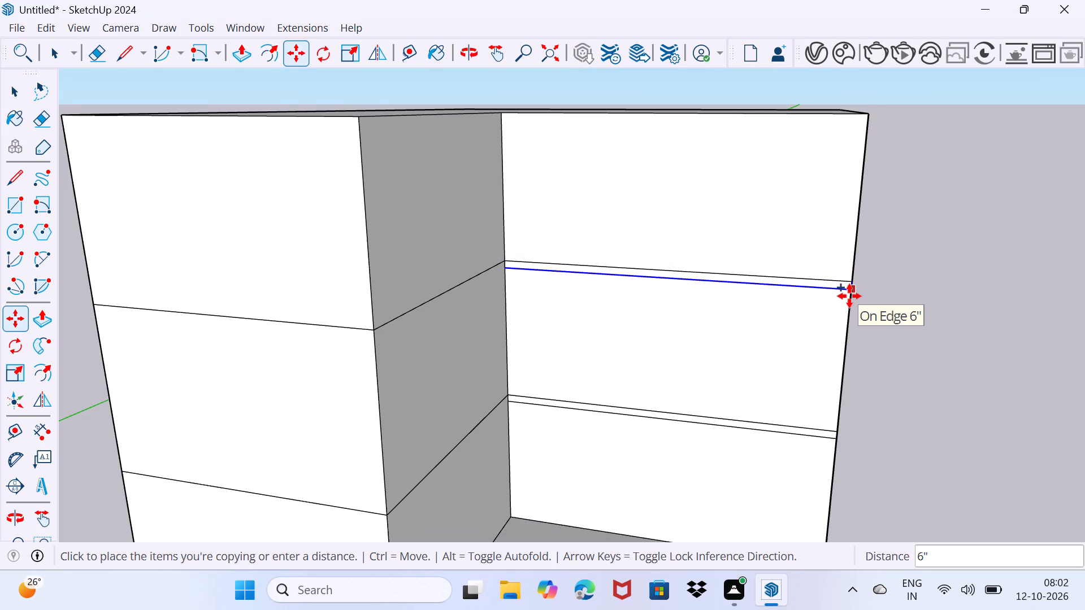
{"action": "key", "text": "6"}
{"action": "key", "text": "shift+quotedbl"}
{"action": "key", "text": "Return"}
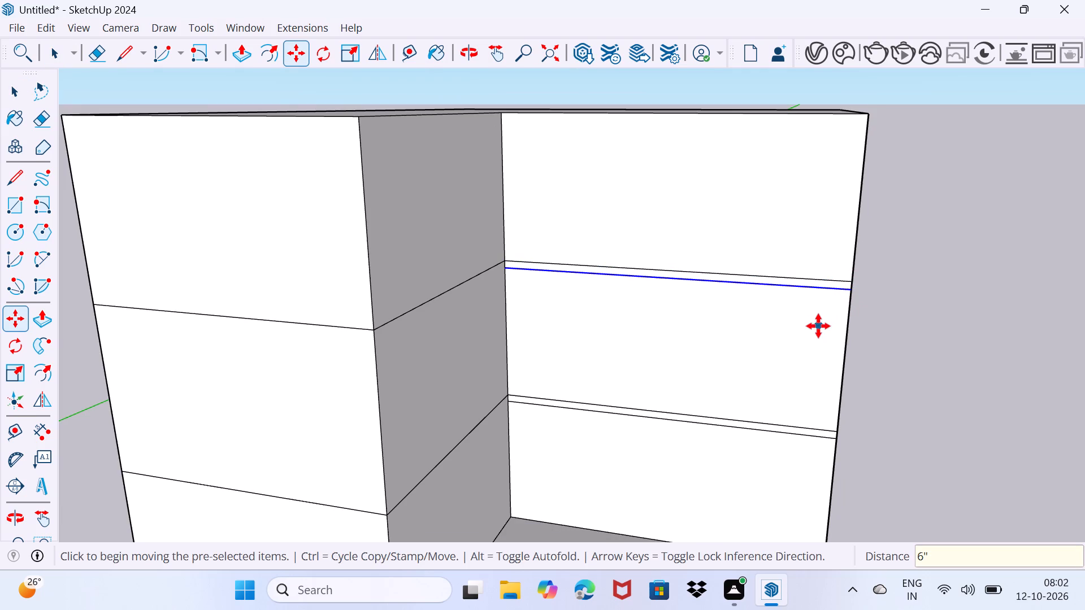
{"action": "key", "text": "space"}
{"action": "left_click_drag", "start_coordinate": [796, 355], "coordinate": [820, 320]}
Extrude the upper 6" strip forward 17' 4 9/16" with Push/Pull, flush with the projecting bay's front face.
{"action": "scroll", "coordinate": [804, 285], "scroll_direction": "up", "scroll_amount": 5}
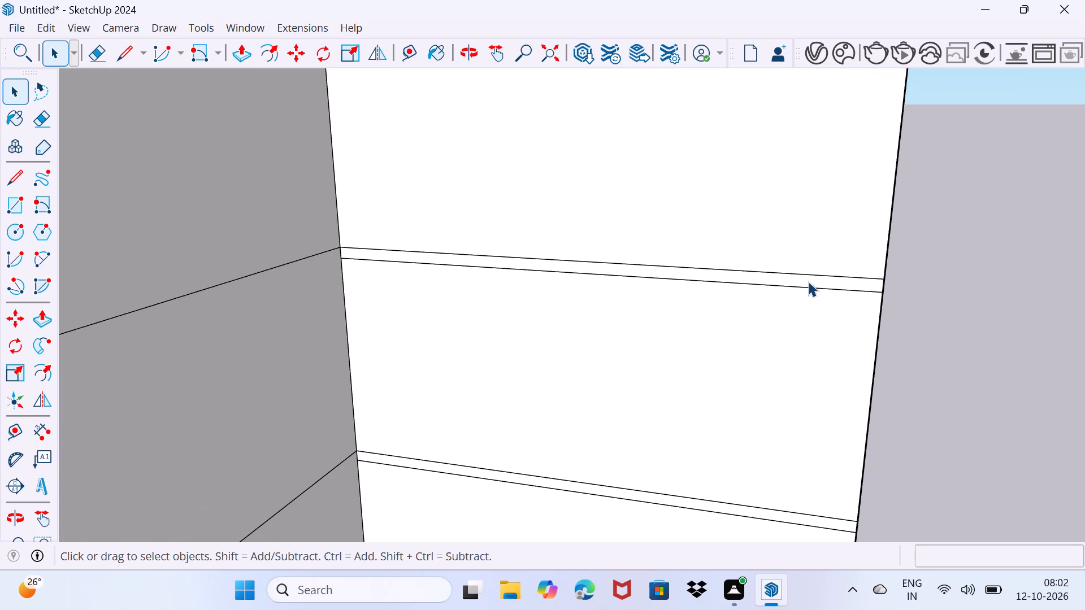
{"action": "left_click", "coordinate": [808, 281]}
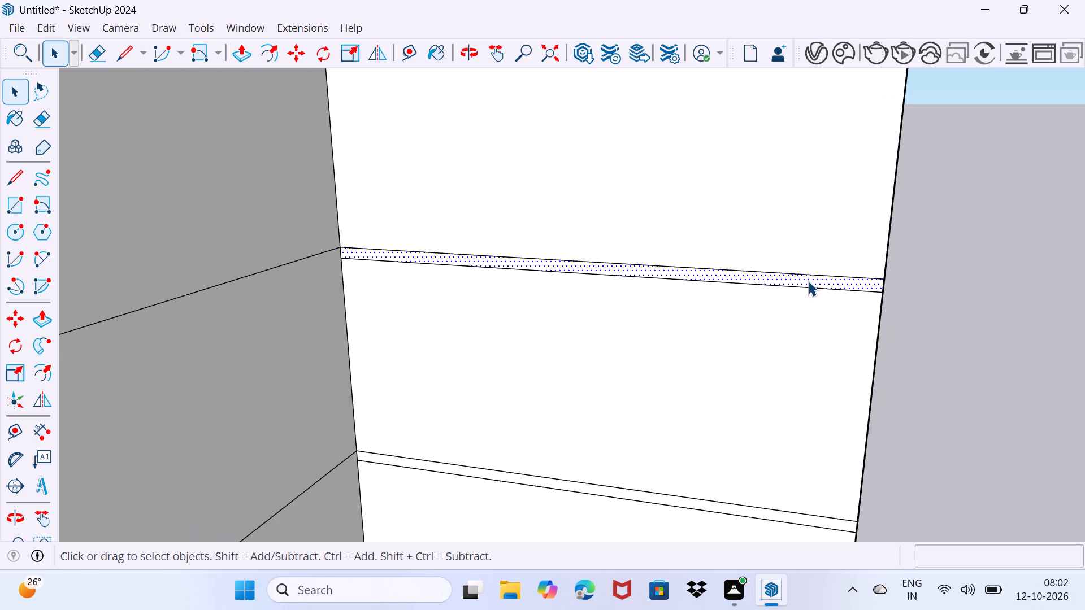
{"action": "key", "text": "p"}
{"action": "left_click", "coordinate": [808, 281]}
{"action": "scroll", "coordinate": [671, 342], "scroll_direction": "down", "scroll_amount": 2}
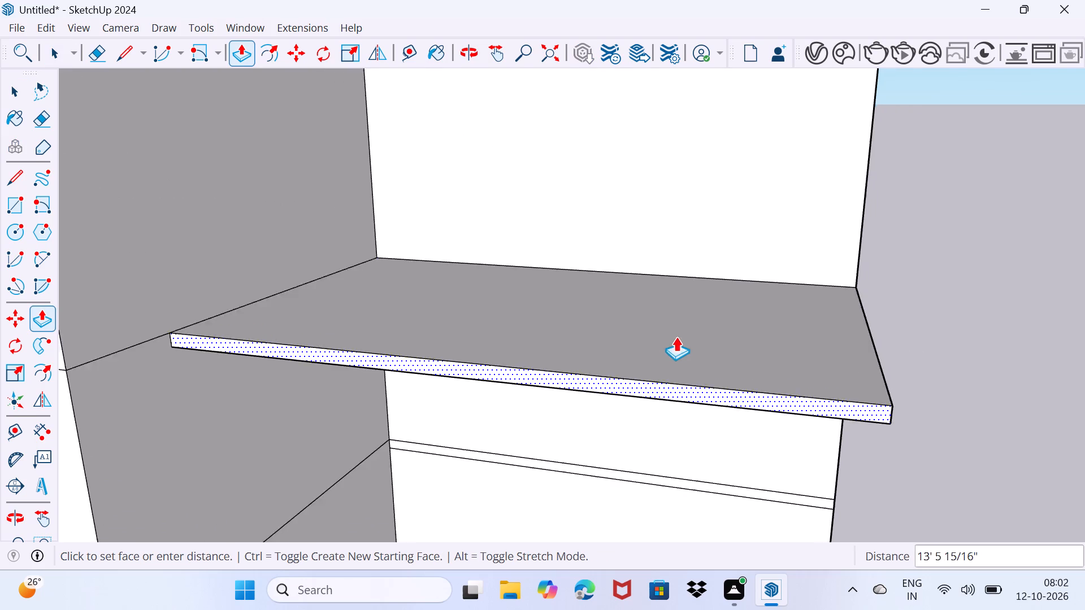
{"action": "scroll", "coordinate": [676, 337], "scroll_direction": "down", "scroll_amount": 4}
{"action": "left_click", "coordinate": [230, 252]}
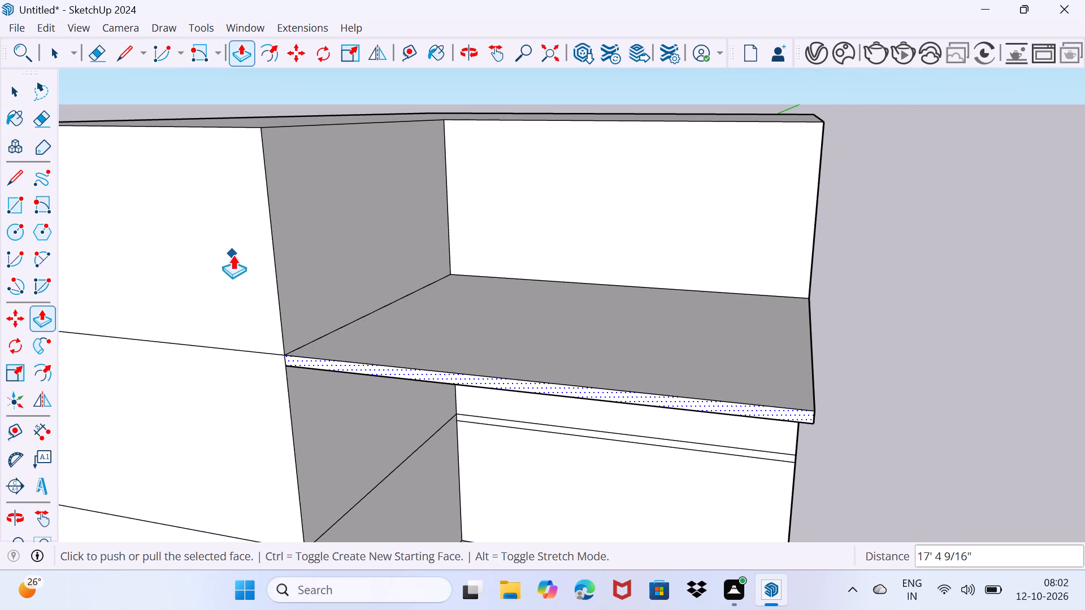
{"action": "key", "text": "space"}
{"action": "left_click_drag", "start_coordinate": [248, 263], "coordinate": [262, 246]}
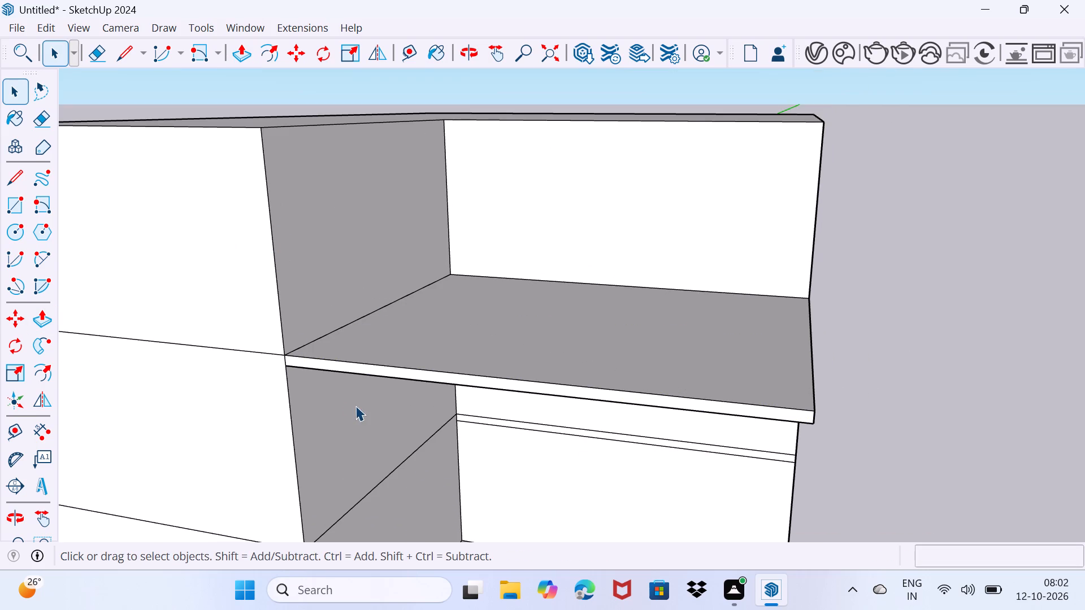
Extrude the lower 6" strip forward 17' 4 9/16" with Push/Pull, flush with the projecting bay's front face.
{"action": "middle_click_drag", "start_coordinate": [355, 406], "coordinate": [383, 271], "text": "shift"}
{"action": "scroll", "coordinate": [618, 353], "scroll_direction": "up", "scroll_amount": 4}
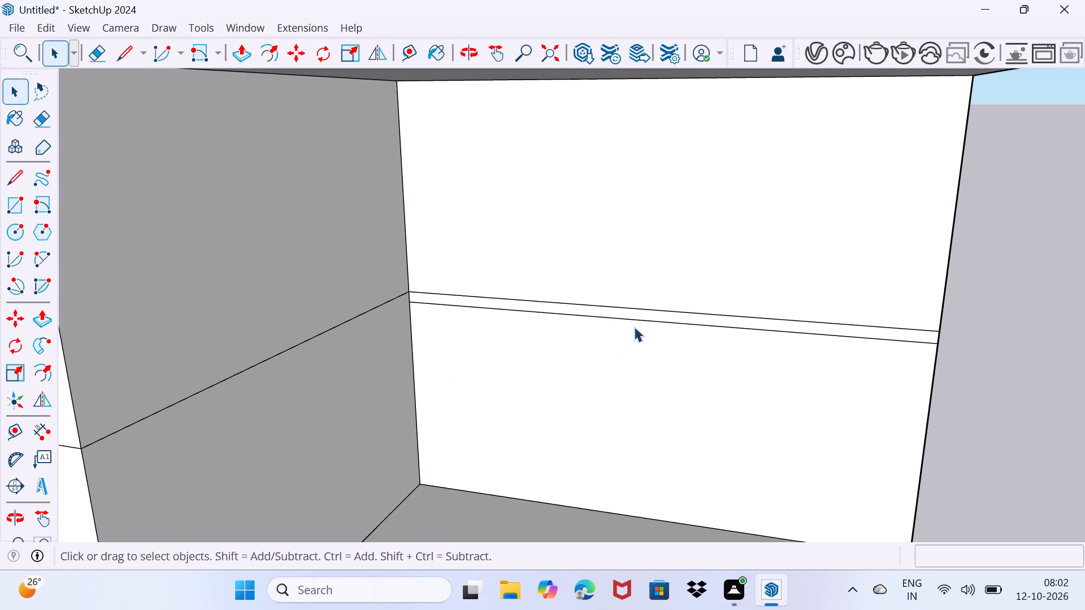
{"action": "left_click", "coordinate": [649, 314]}
{"action": "left_click", "coordinate": [649, 314]}
{"action": "key", "text": "p"}
{"action": "left_click", "coordinate": [649, 314]}
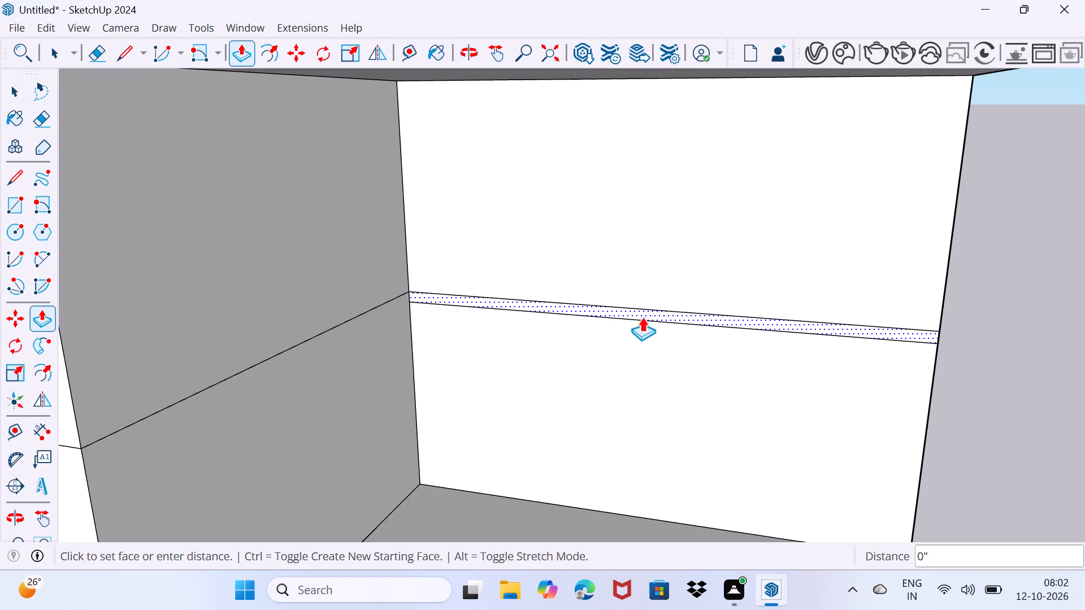
{"action": "scroll", "coordinate": [568, 357], "scroll_direction": "down", "scroll_amount": 6}
{"action": "left_click", "coordinate": [301, 339]}
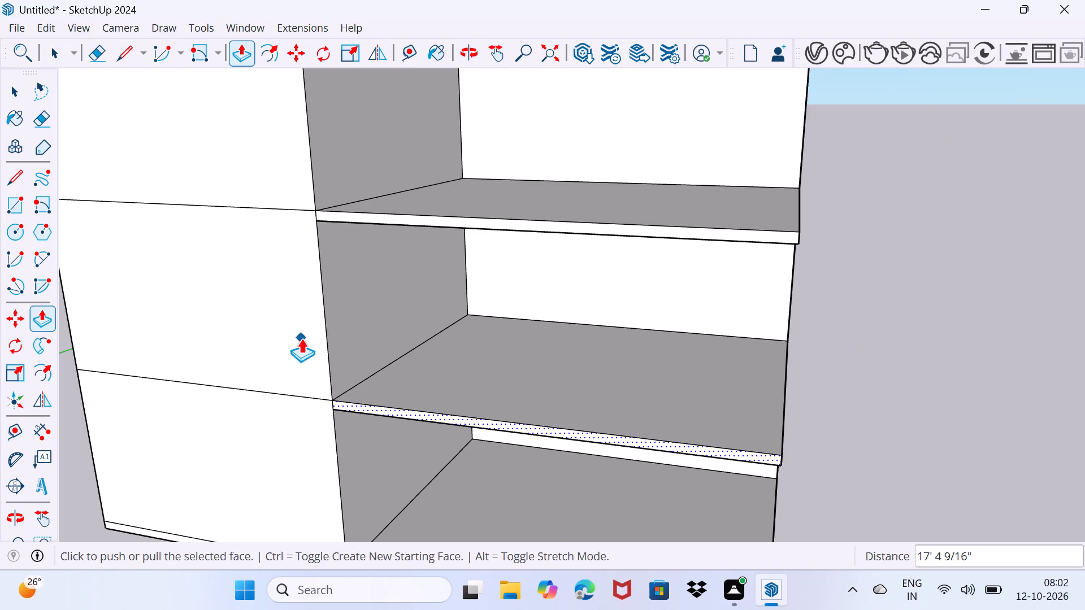
{"action": "key", "text": "space"}
Draw a 9' 6" vertical line from the midpoint of the recessed ground-storey face's top edge down to the base slab.
{"action": "scroll", "coordinate": [301, 338], "scroll_direction": "down", "scroll_amount": 4}
{"action": "middle_click_drag", "start_coordinate": [359, 436], "coordinate": [461, 350]}
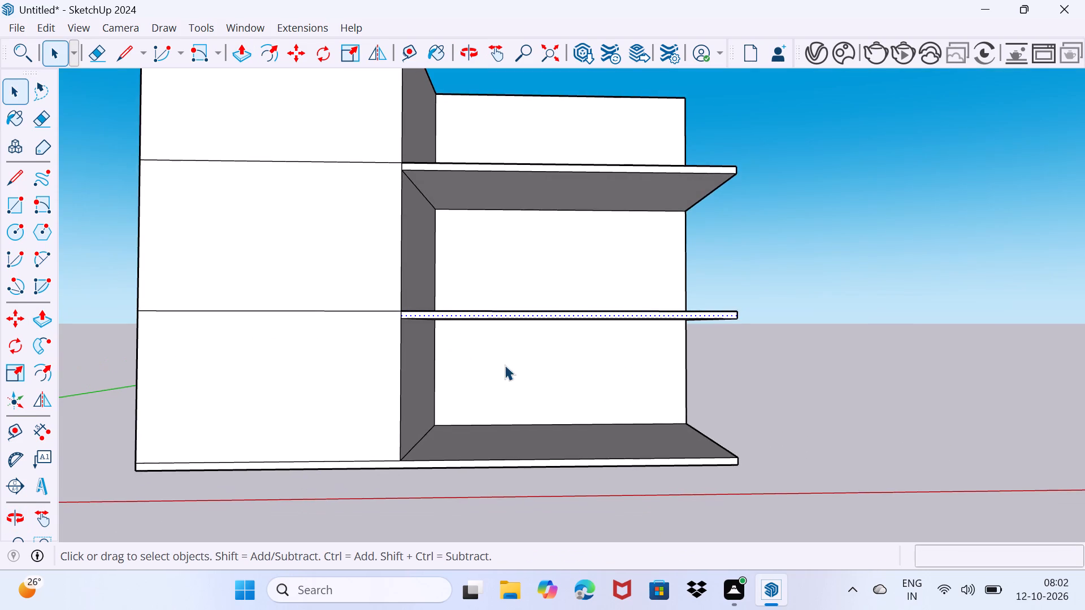
{"action": "scroll", "coordinate": [518, 385], "scroll_direction": "up", "scroll_amount": 5}
{"action": "middle_click_drag", "start_coordinate": [517, 383], "coordinate": [523, 372]}
{"action": "scroll", "coordinate": [517, 383], "scroll_direction": "up", "scroll_amount": 1}
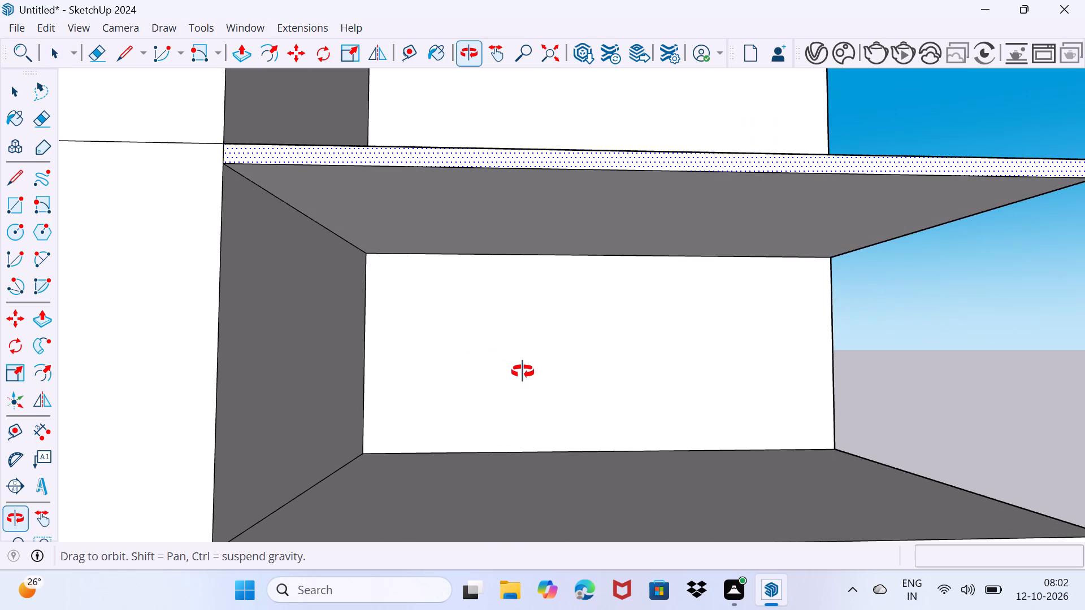
{"action": "middle_click_drag", "start_coordinate": [523, 372], "coordinate": [515, 373]}
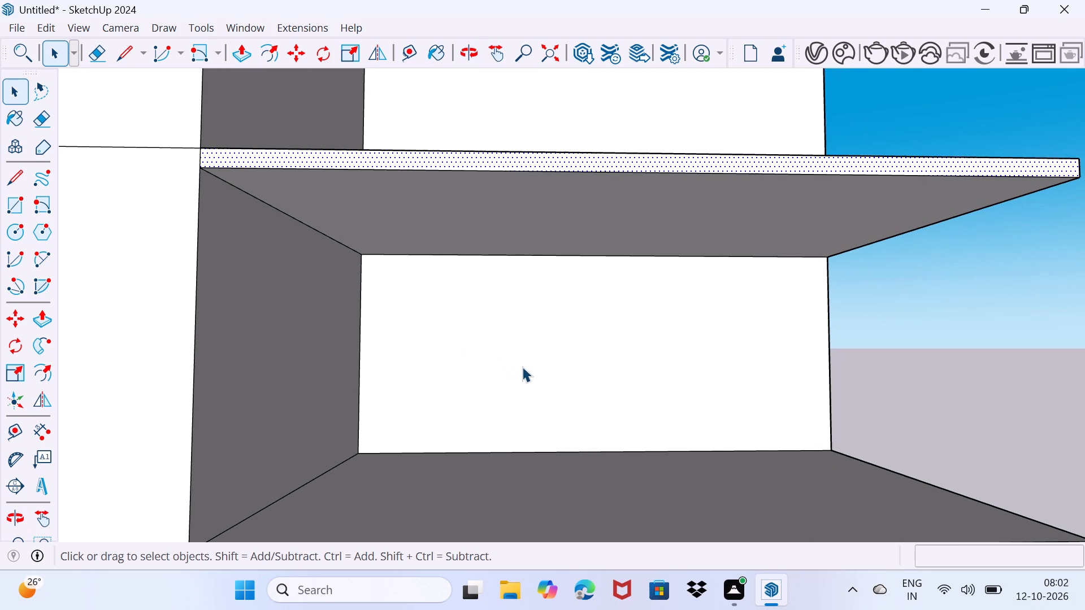
{"action": "key", "text": "p"}
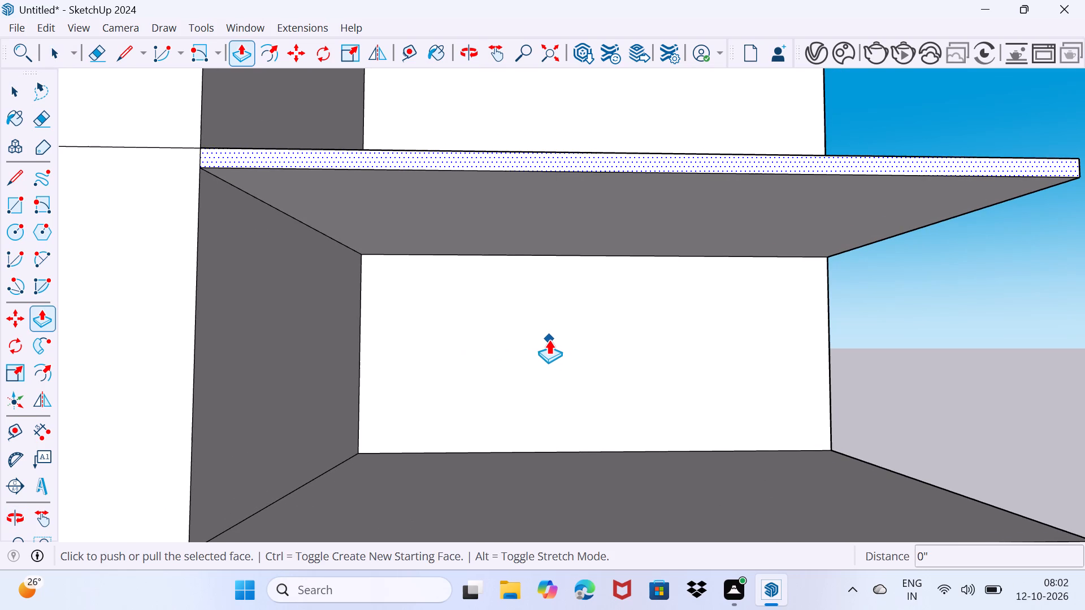
{"action": "key", "text": "l"}
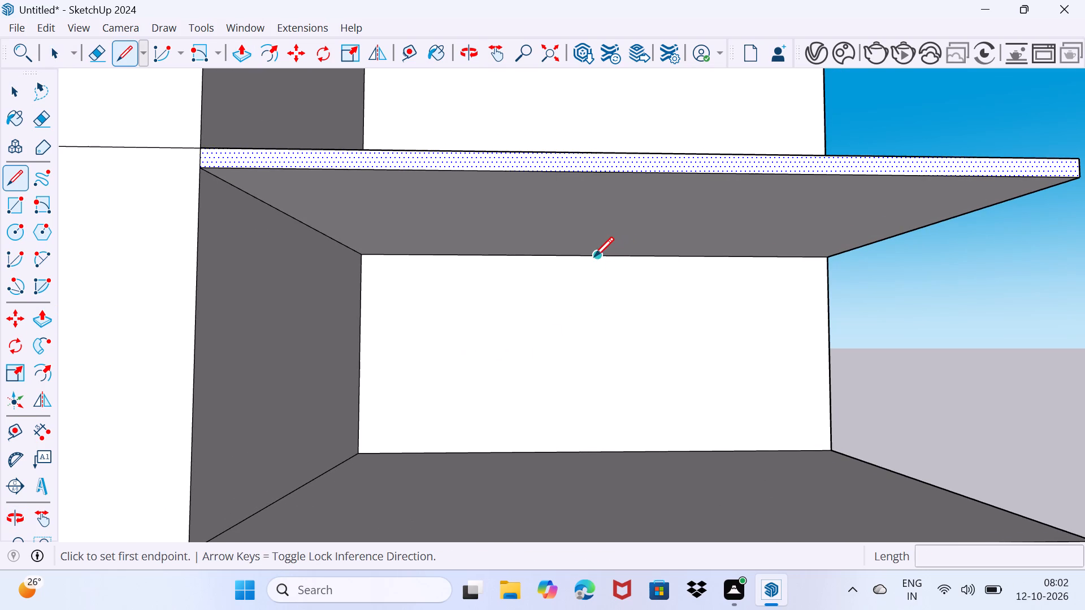
{"action": "left_click", "coordinate": [594, 256]}
{"action": "left_click", "coordinate": [589, 454]}
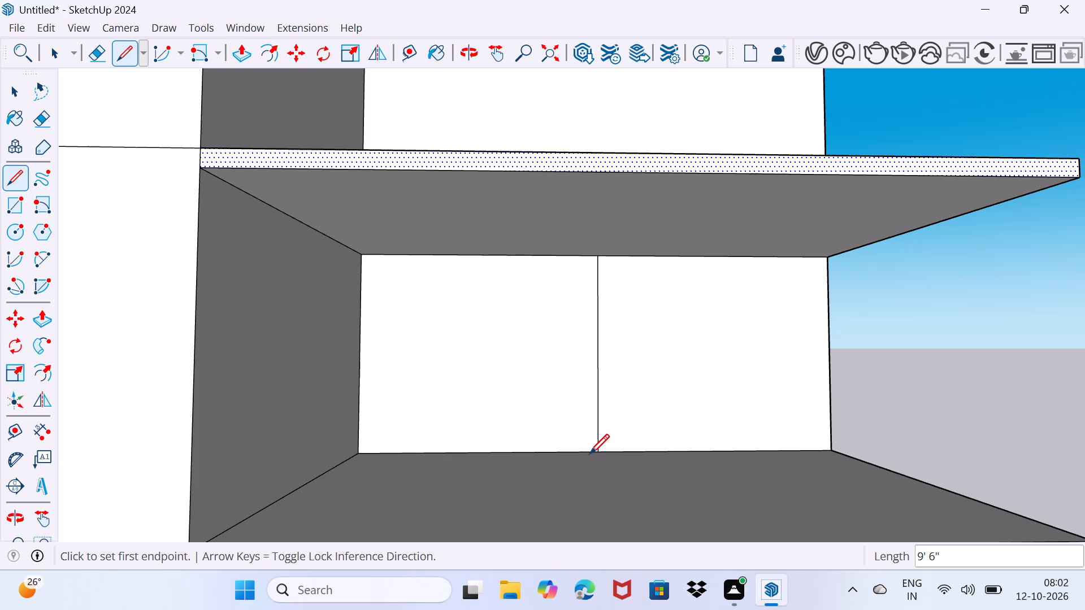
{"action": "key", "text": "space"}
{"action": "left_click_drag", "start_coordinate": [663, 439], "coordinate": [677, 412]}
Push the outer half of the recessed ground-storey face about 7' 9" back into the building with Push/Pull.
{"action": "middle_click_drag", "start_coordinate": [687, 389], "coordinate": [671, 415]}
{"action": "left_click", "coordinate": [674, 407]}
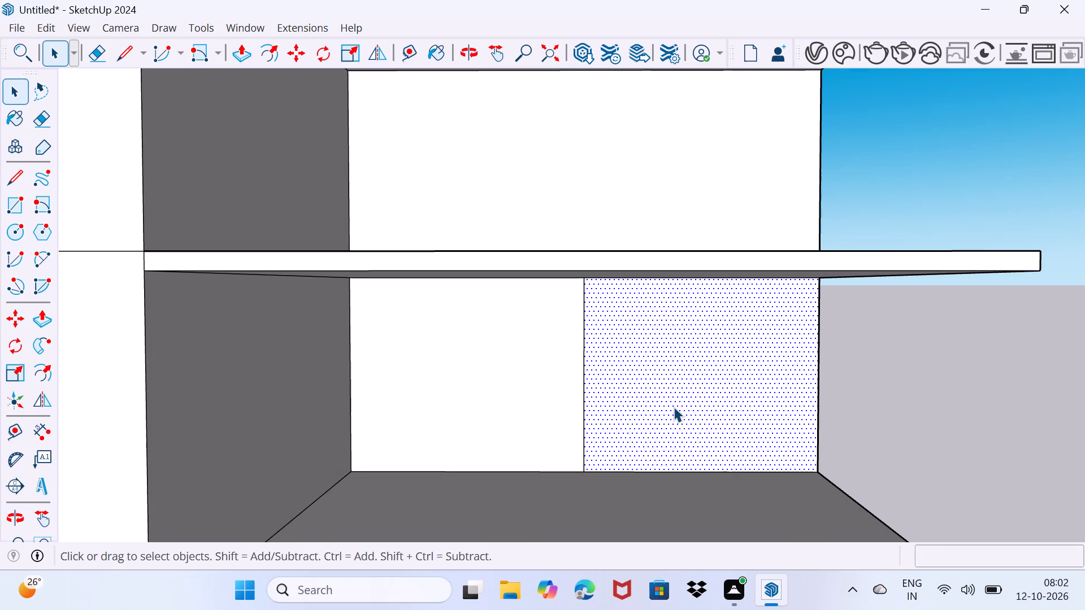
{"action": "key", "text": "p"}
{"action": "left_click", "coordinate": [674, 407]}
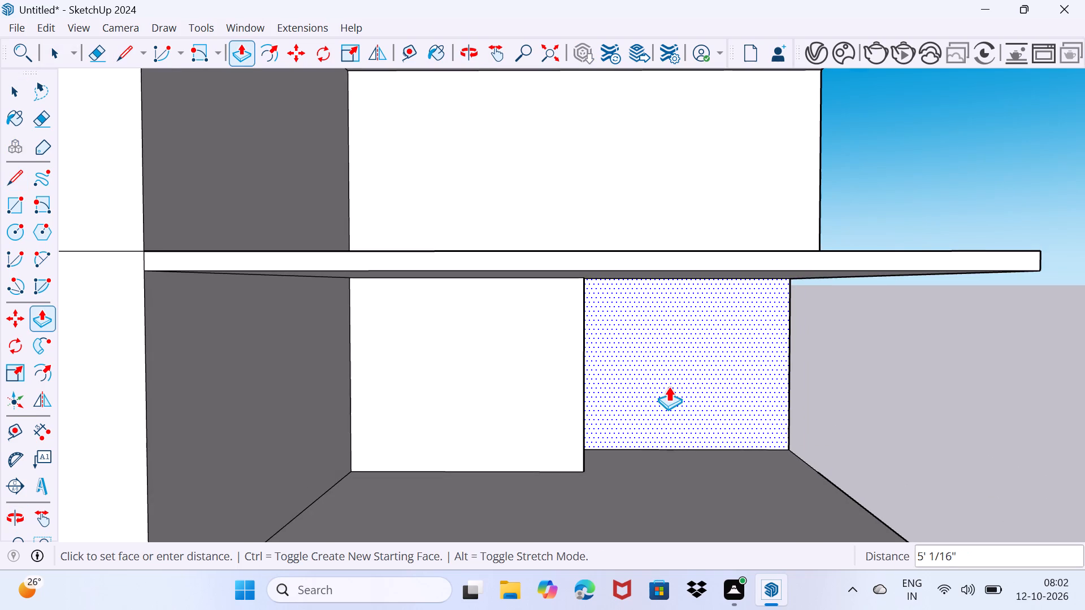
{"action": "middle_click_drag", "start_coordinate": [669, 386], "coordinate": [597, 363]}
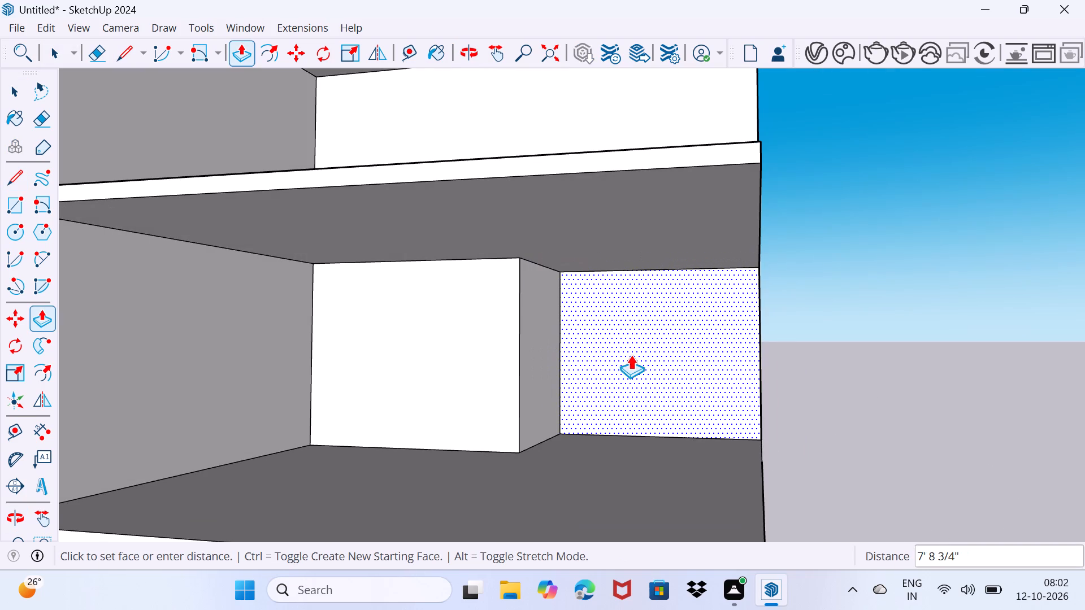
{"action": "left_click", "coordinate": [631, 355]}
{"action": "key", "text": "space"}
{"action": "left_click_drag", "start_coordinate": [624, 409], "coordinate": [641, 386]}
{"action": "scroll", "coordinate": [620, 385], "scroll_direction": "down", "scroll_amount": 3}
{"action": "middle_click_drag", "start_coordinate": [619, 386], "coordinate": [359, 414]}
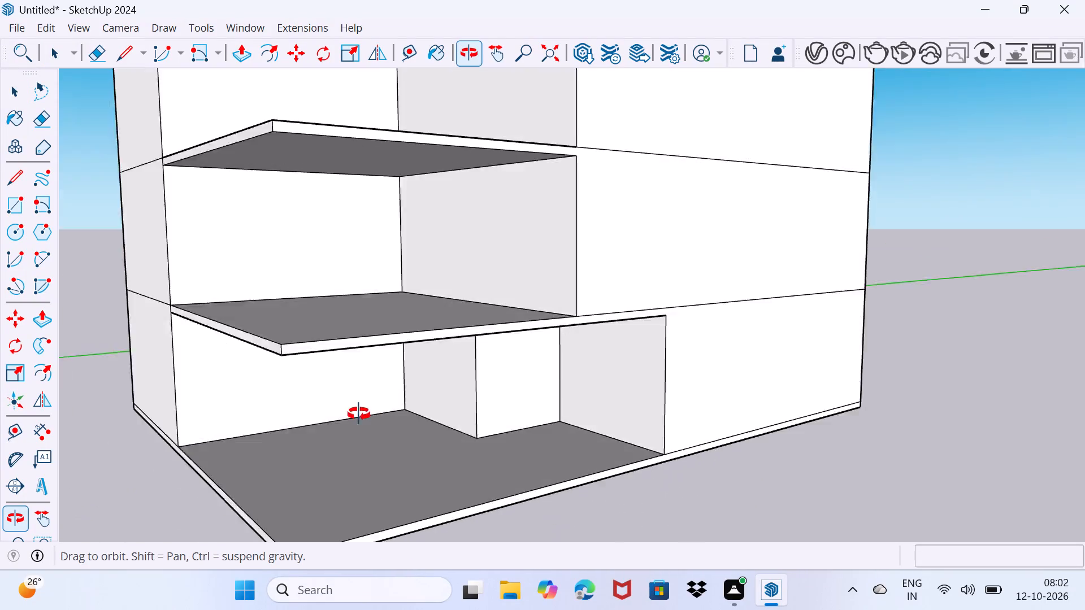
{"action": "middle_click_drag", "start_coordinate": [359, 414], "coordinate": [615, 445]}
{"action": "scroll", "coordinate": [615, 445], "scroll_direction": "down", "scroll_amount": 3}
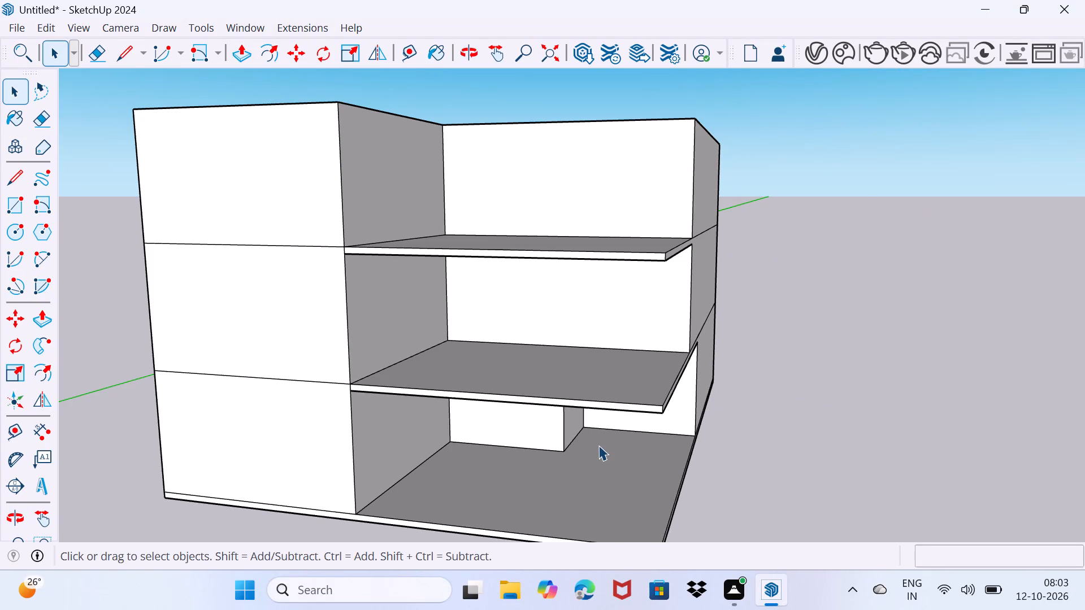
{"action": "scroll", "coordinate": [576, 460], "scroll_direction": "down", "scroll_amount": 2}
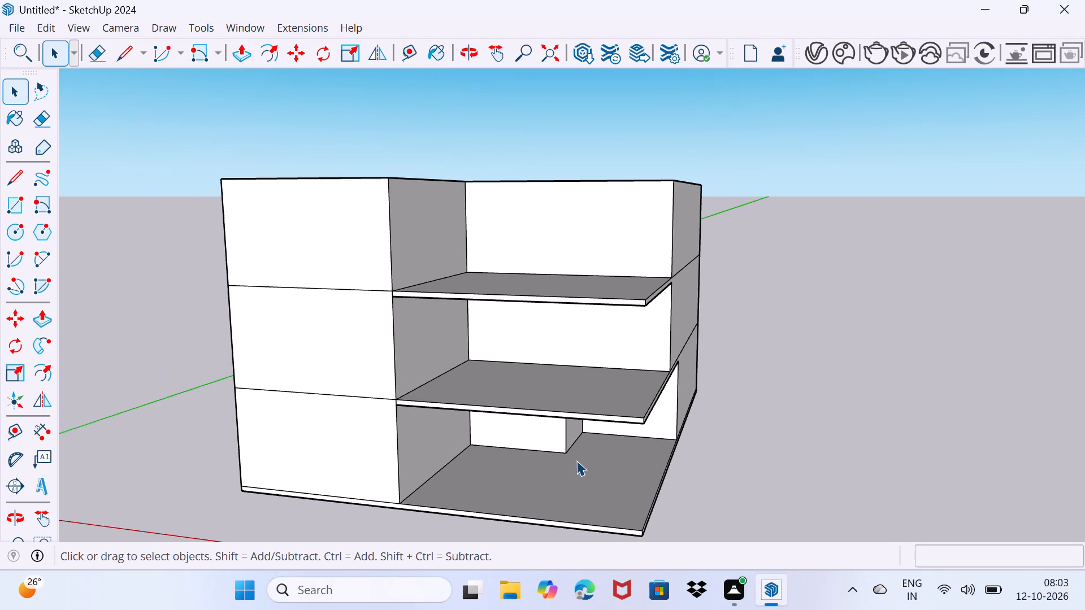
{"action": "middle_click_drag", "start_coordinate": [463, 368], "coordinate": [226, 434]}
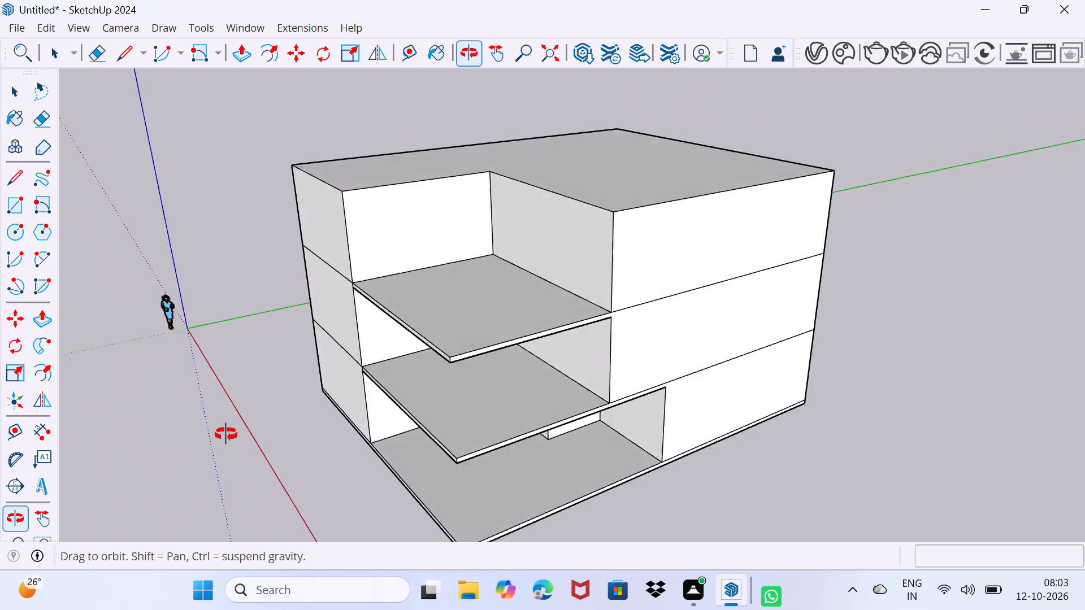
Draw a 40' by 6" vertical rectangle standing on the roof's rear edge with Rotated Rectangle.
{"action": "middle_click_drag", "start_coordinate": [226, 434], "coordinate": [340, 363]}
{"action": "middle_click_drag", "start_coordinate": [527, 350], "coordinate": [38, 364]}
{"action": "middle_click_drag", "start_coordinate": [833, 371], "coordinate": [730, 436]}
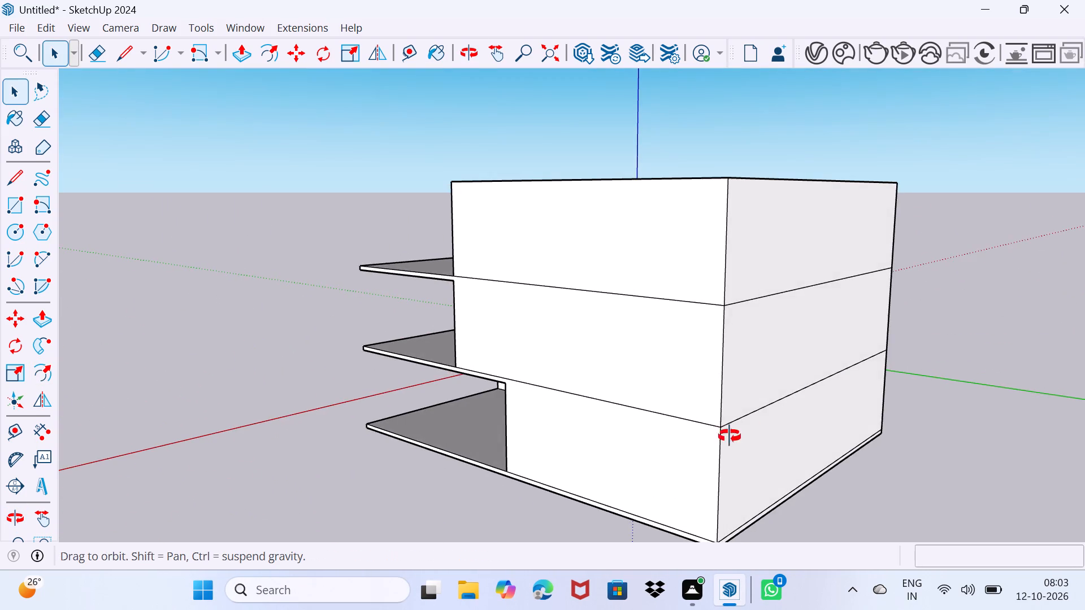
{"action": "middle_click_drag", "start_coordinate": [730, 436], "coordinate": [643, 460]}
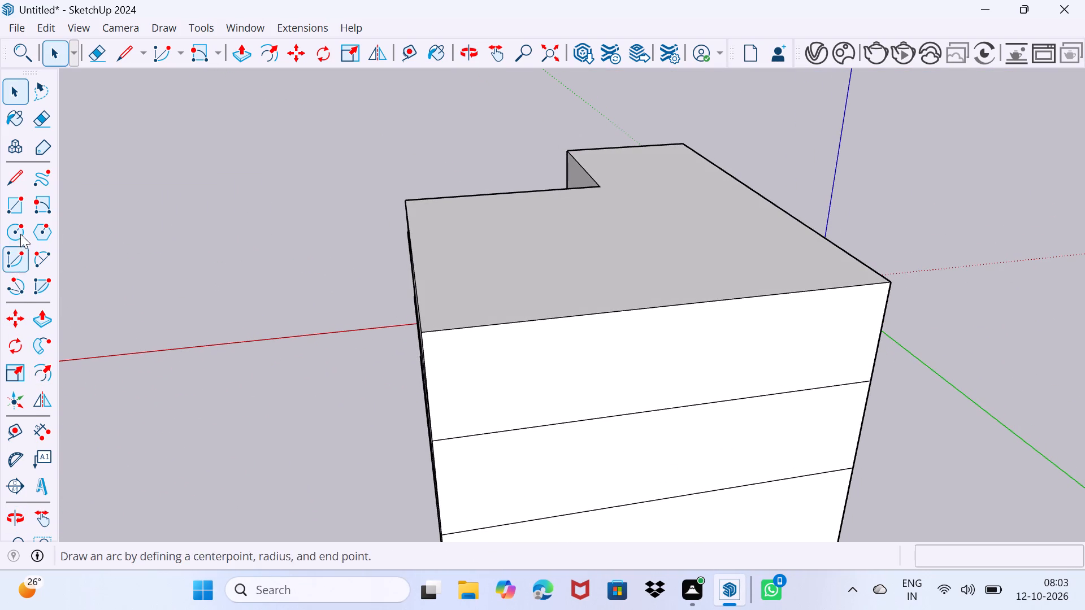
{"action": "left_click", "coordinate": [40, 200]}
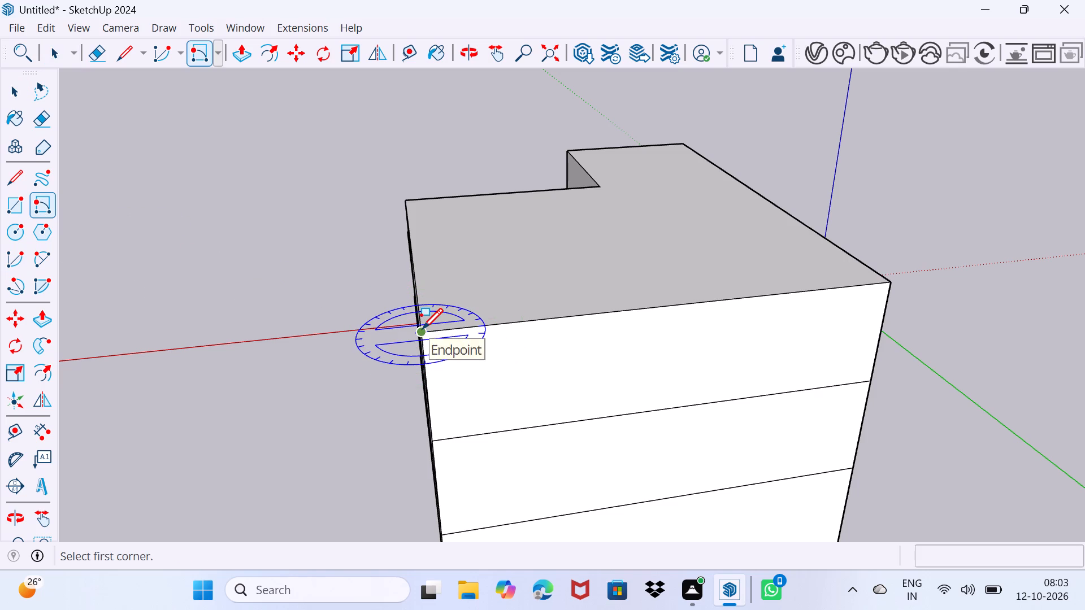
{"action": "left_click", "coordinate": [420, 329]}
{"action": "left_click", "coordinate": [893, 279]}
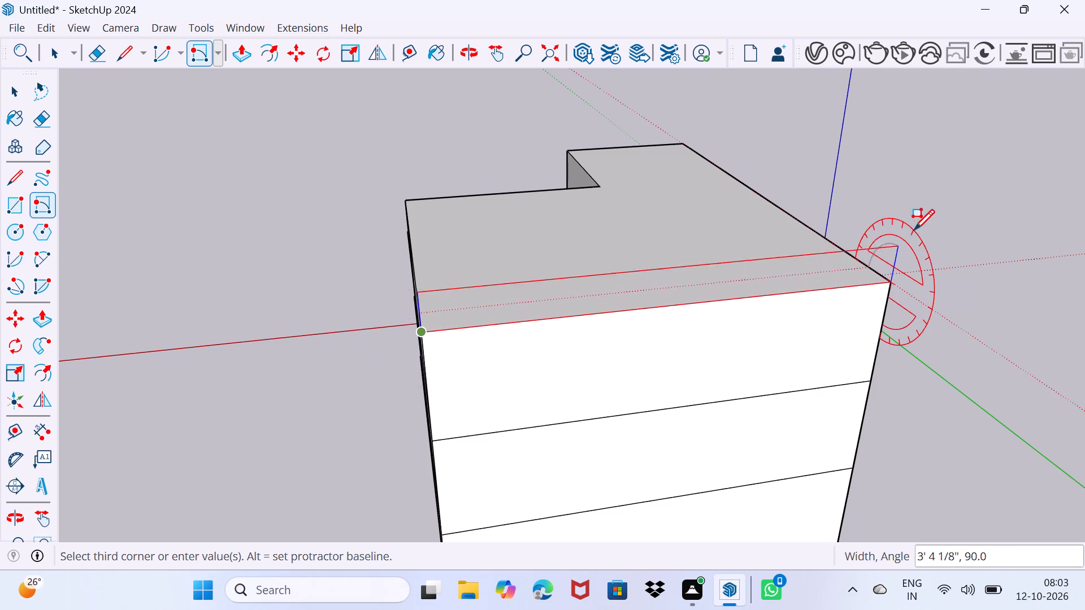
{"action": "key", "text": "6"}
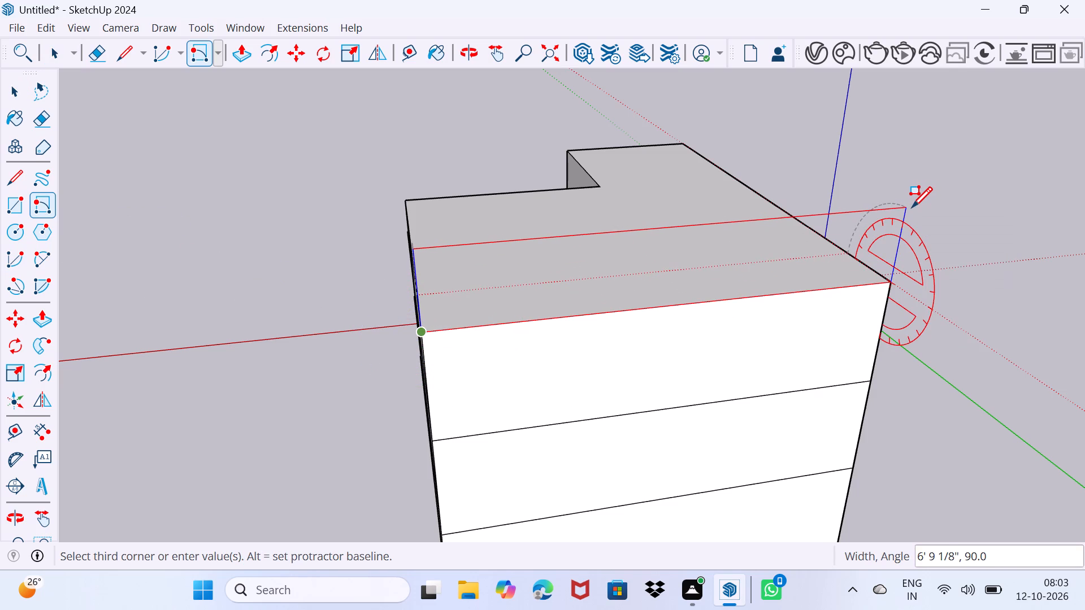
{"action": "key", "text": "shift+quotedbl"}
{"action": "key", "text": "Return"}
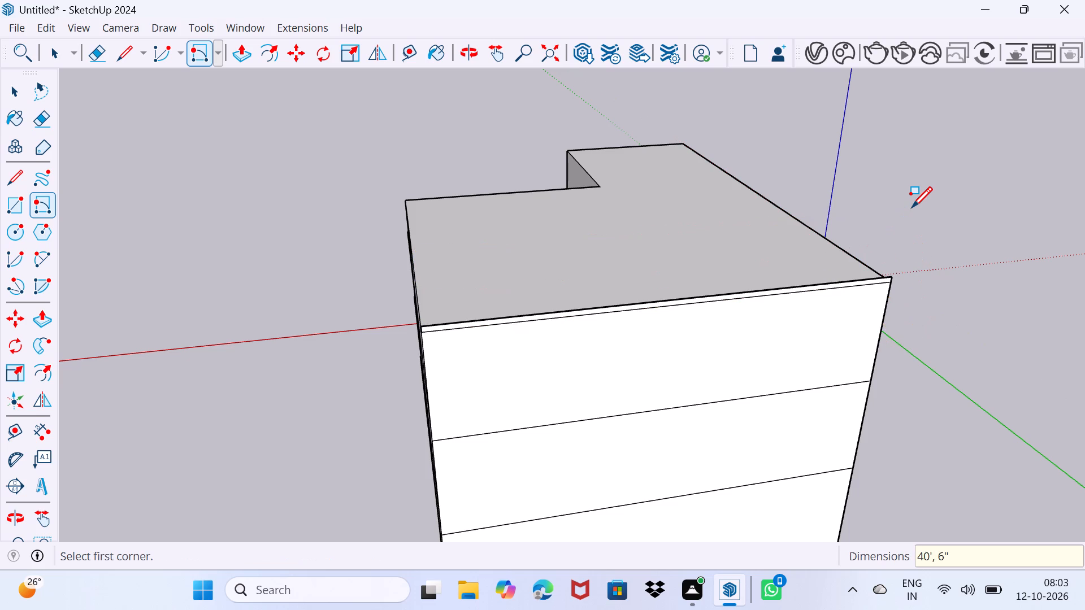
{"action": "key", "text": "space"}
Extrude the 6" strip forward across the whole roof with Push/Pull, flush with the projecting bay's front face.
{"action": "middle_click_drag", "start_coordinate": [639, 337], "coordinate": [1072, 287]}
{"action": "middle_click_drag", "start_coordinate": [589, 367], "coordinate": [730, 368]}
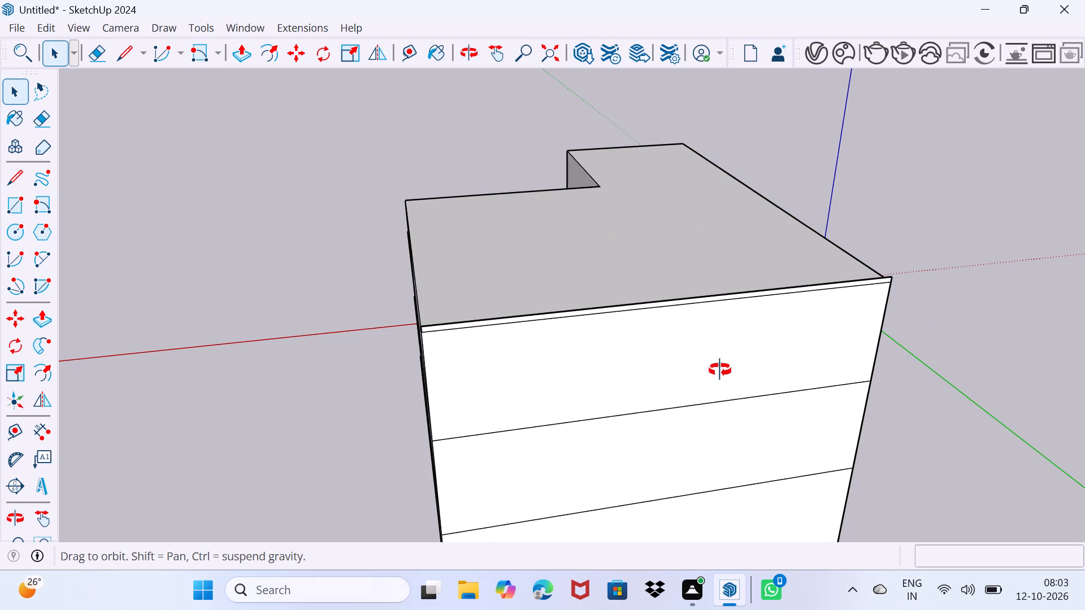
{"action": "middle_click_drag", "start_coordinate": [559, 369], "coordinate": [674, 470]}
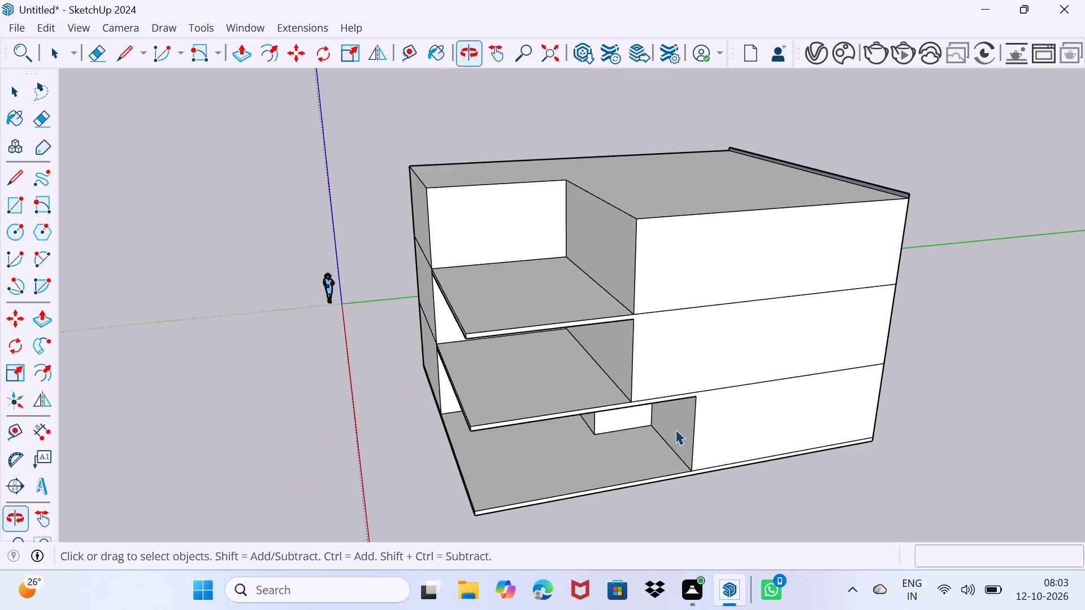
{"action": "scroll", "coordinate": [863, 215], "scroll_direction": "up", "scroll_amount": 13}
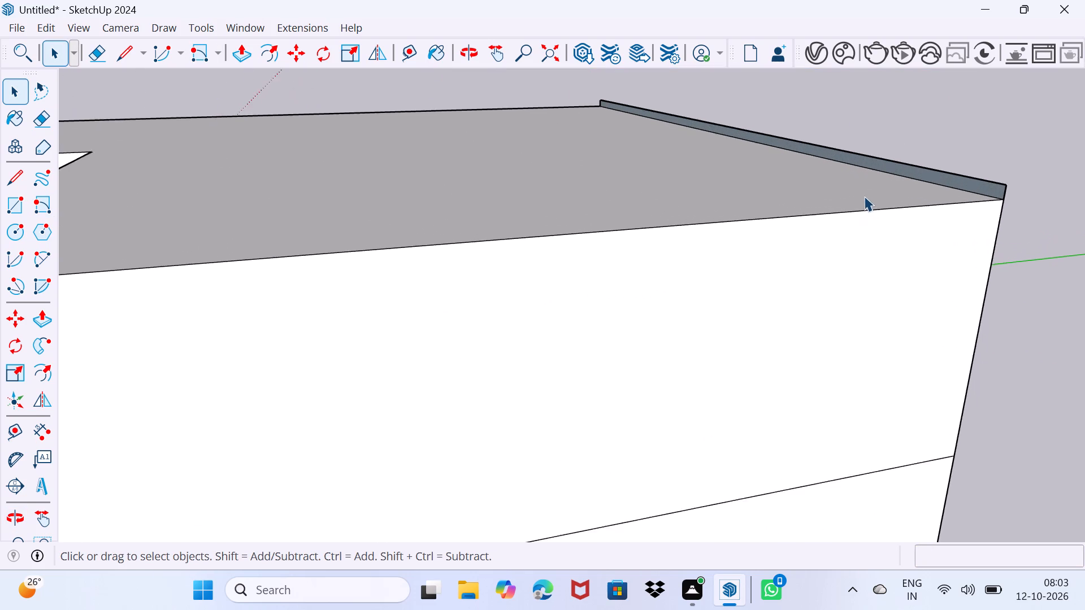
{"action": "scroll", "coordinate": [864, 196], "scroll_direction": "up", "scroll_amount": 2}
{"action": "scroll", "coordinate": [963, 172], "scroll_direction": "up", "scroll_amount": 4}
{"action": "left_click", "coordinate": [970, 176]}
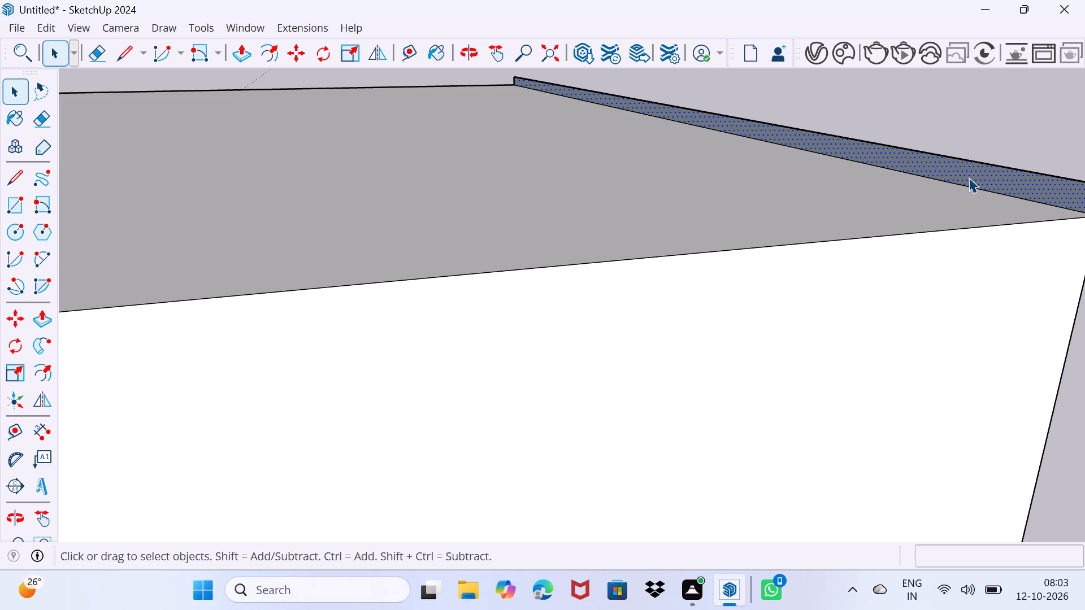
{"action": "key", "text": "p"}
{"action": "left_click", "coordinate": [969, 167]}
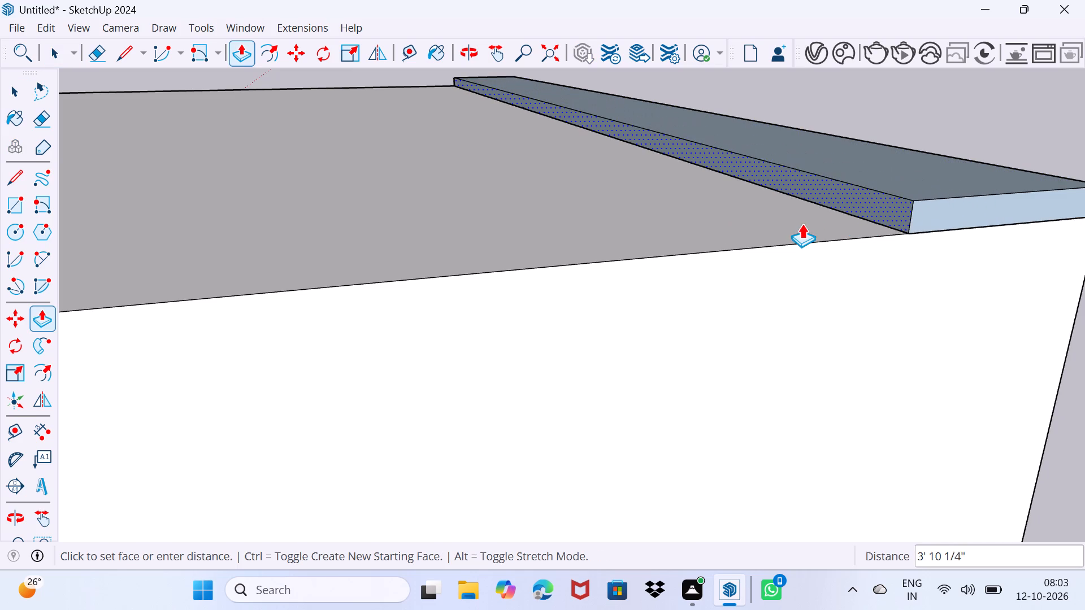
{"action": "scroll", "coordinate": [693, 252], "scroll_direction": "down", "scroll_amount": 19}
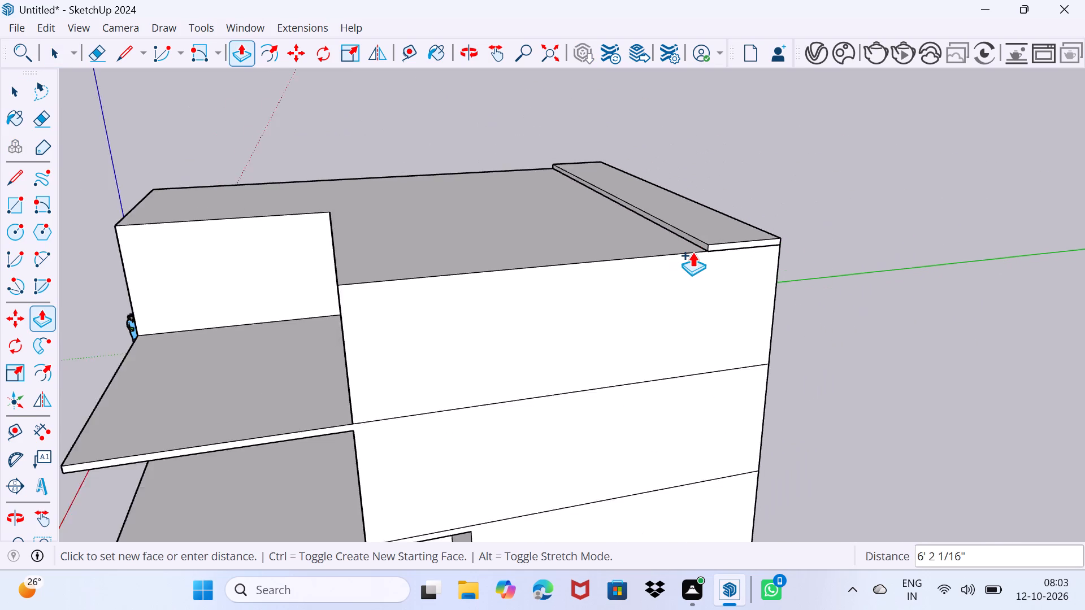
{"action": "scroll", "coordinate": [692, 252], "scroll_direction": "down", "scroll_amount": 3}
{"action": "middle_click", "coordinate": [692, 252]}
{"action": "middle_click_drag", "start_coordinate": [249, 238], "coordinate": [465, 230]}
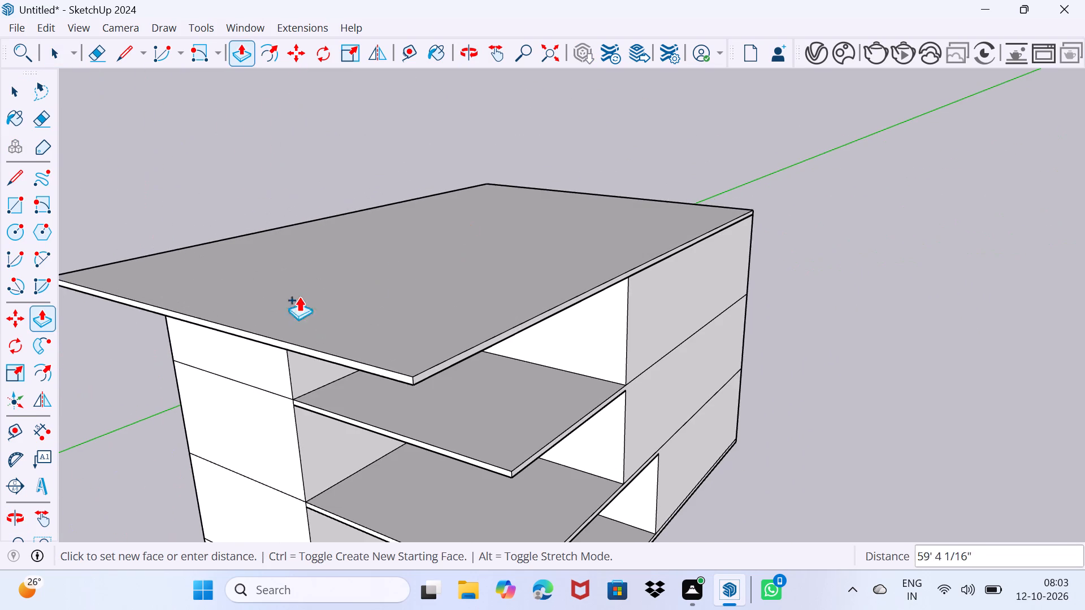
{"action": "scroll", "coordinate": [342, 278], "scroll_direction": "down", "scroll_amount": 3}
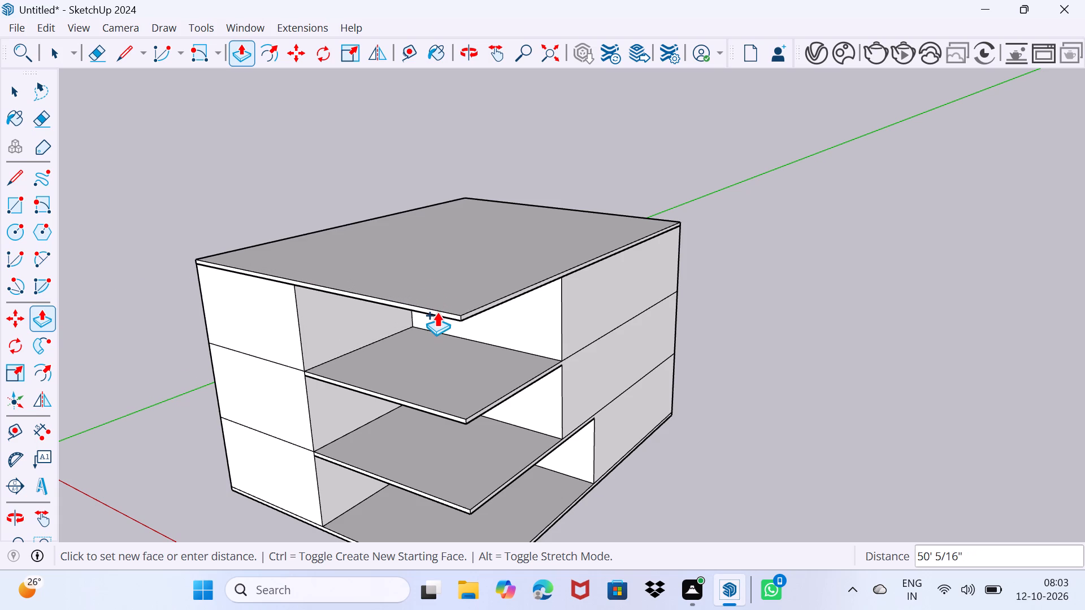
{"action": "middle_click_drag", "start_coordinate": [363, 299], "coordinate": [498, 214]}
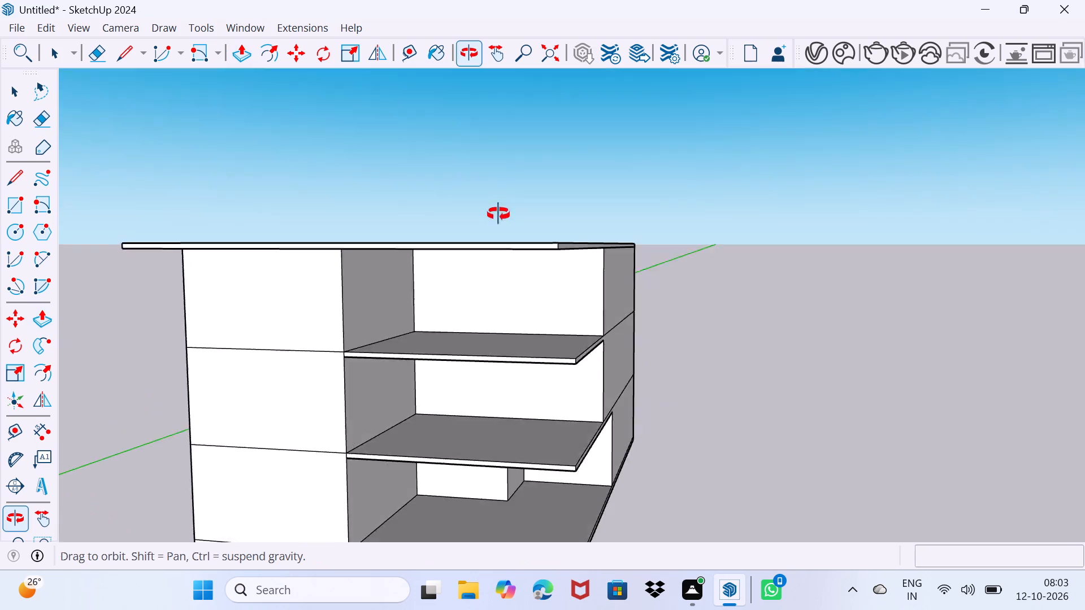
{"action": "middle_click_drag", "start_coordinate": [498, 214], "coordinate": [510, 206]}
{"action": "left_click", "coordinate": [342, 265]}
{"action": "key", "text": "space"}
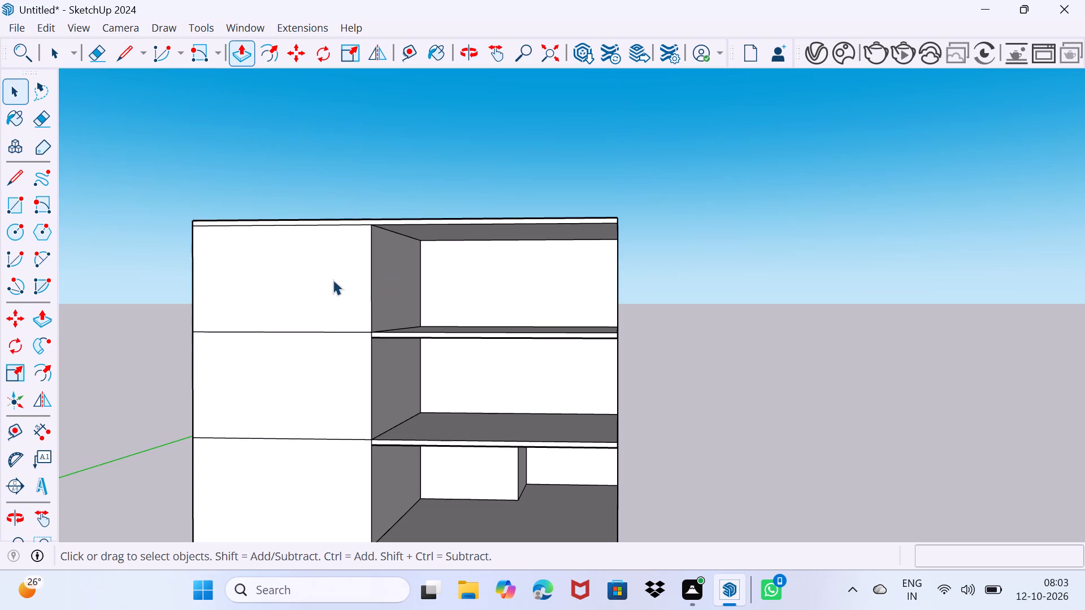
{"action": "left_click_drag", "start_coordinate": [332, 282], "coordinate": [346, 267]}
Copy the outer vertical edge of the top-storey bay's front face about 3' 1" inward along the face.
{"action": "scroll", "coordinate": [342, 267], "scroll_direction": "down", "scroll_amount": 6}
{"action": "middle_click_drag", "start_coordinate": [328, 299], "coordinate": [398, 345]}
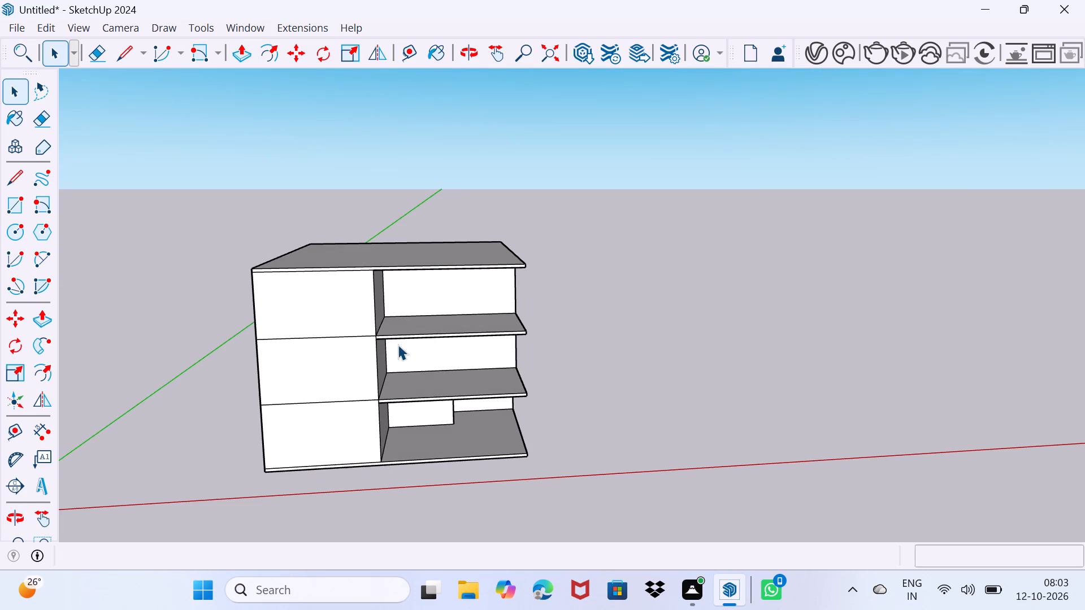
{"action": "scroll", "coordinate": [372, 331], "scroll_direction": "down", "scroll_amount": 1}
{"action": "middle_click_drag", "start_coordinate": [412, 342], "coordinate": [385, 358]}
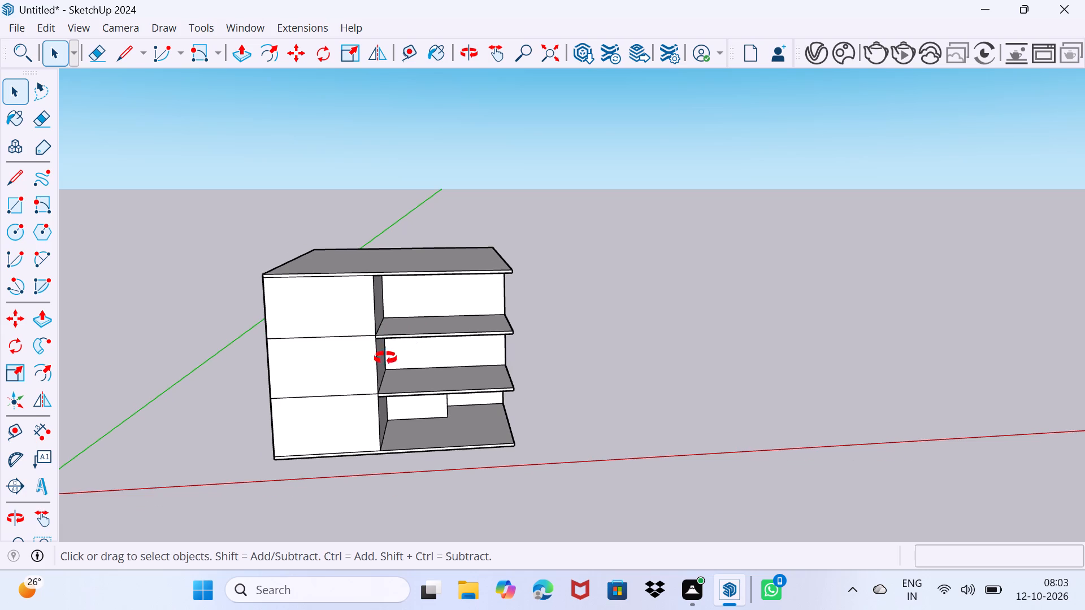
{"action": "middle_click_drag", "start_coordinate": [385, 358], "coordinate": [400, 352]}
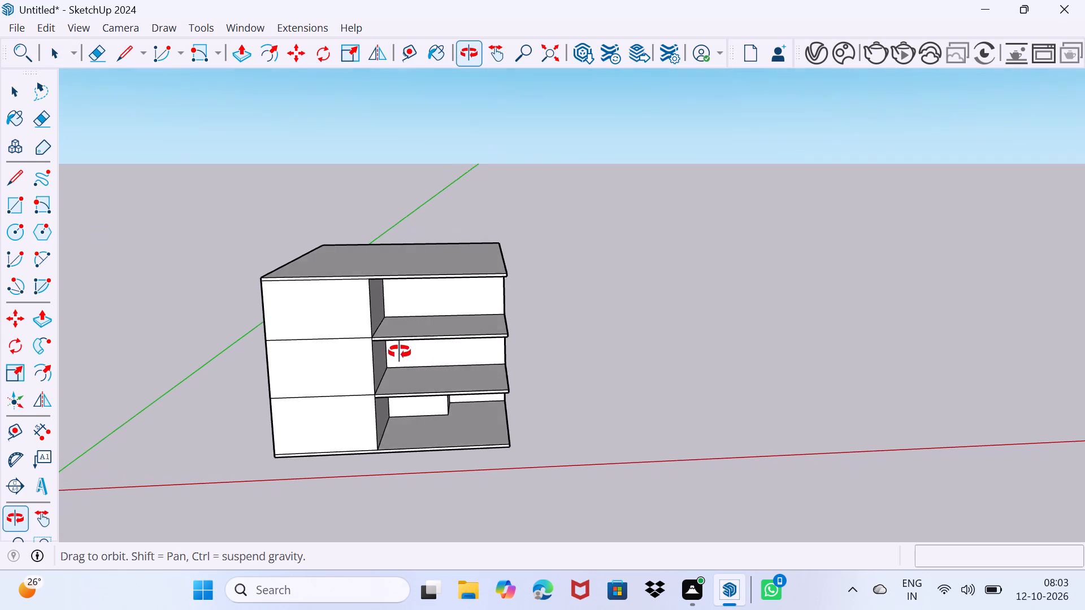
{"action": "middle_click_drag", "start_coordinate": [400, 352], "coordinate": [406, 348]}
{"action": "scroll", "coordinate": [280, 300], "scroll_direction": "up", "scroll_amount": 2}
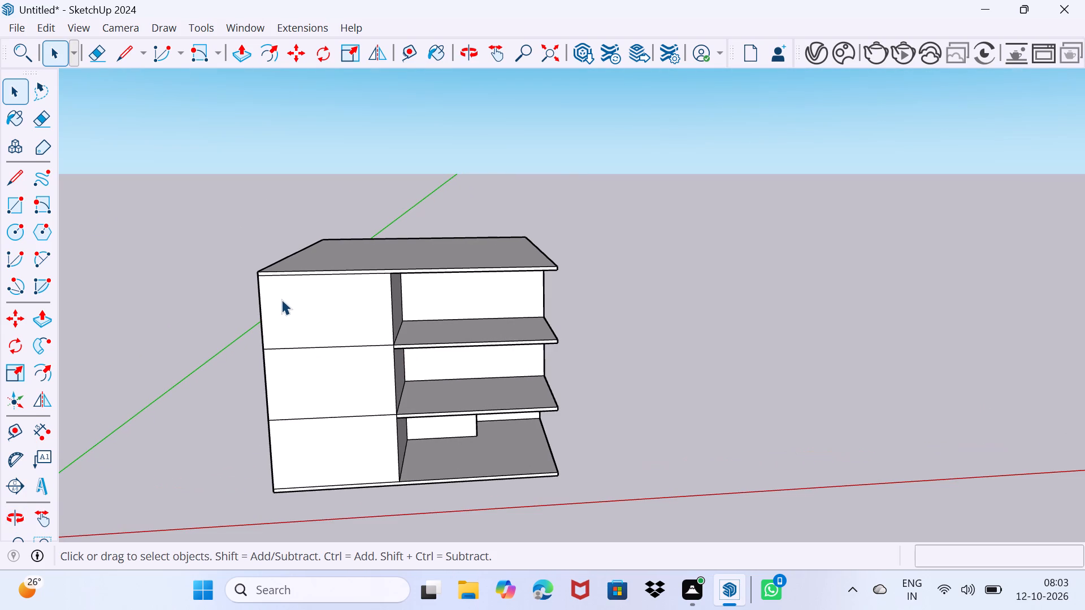
{"action": "scroll", "coordinate": [281, 299], "scroll_direction": "up", "scroll_amount": 2}
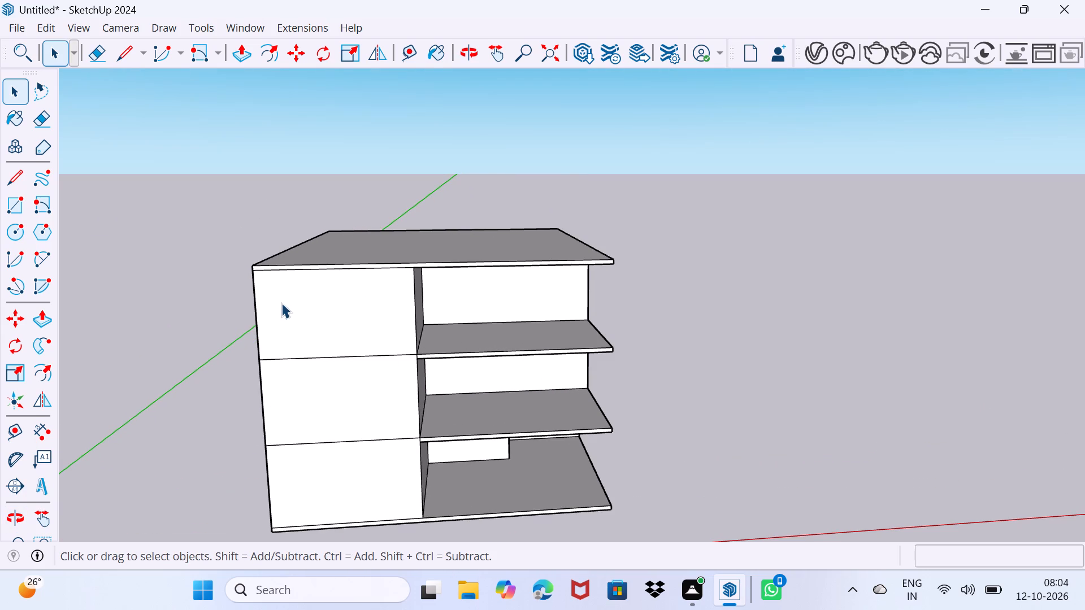
{"action": "scroll", "coordinate": [281, 303], "scroll_direction": "up", "scroll_amount": 1}
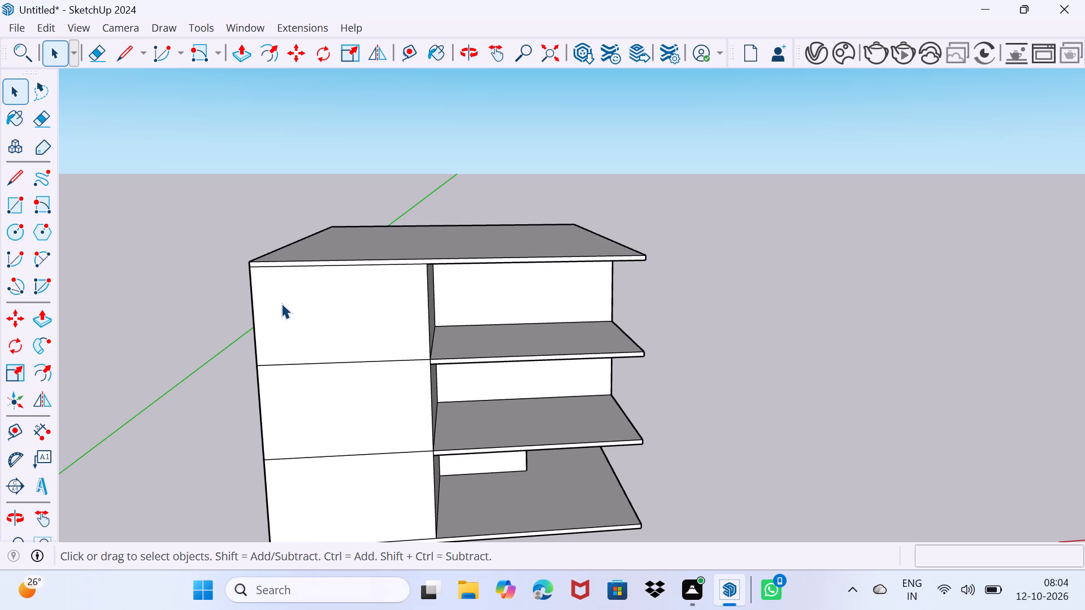
{"action": "scroll", "coordinate": [285, 307], "scroll_direction": "up", "scroll_amount": 2}
{"action": "middle_click_drag", "start_coordinate": [279, 321], "coordinate": [287, 302]}
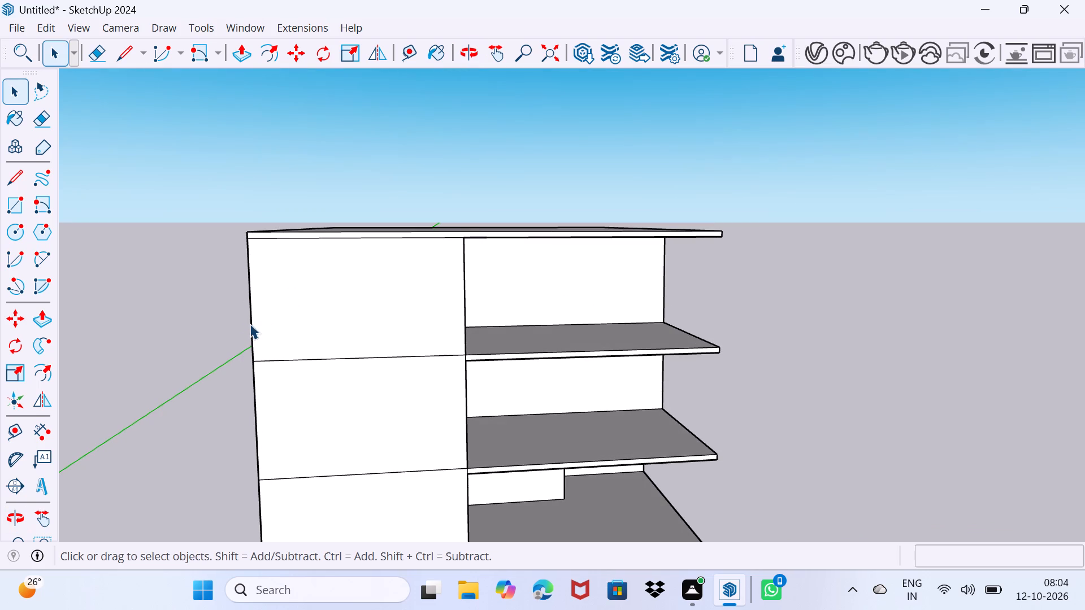
{"action": "left_click", "coordinate": [250, 325]}
{"action": "key", "text": "m"}
{"action": "left_click", "coordinate": [254, 358]}
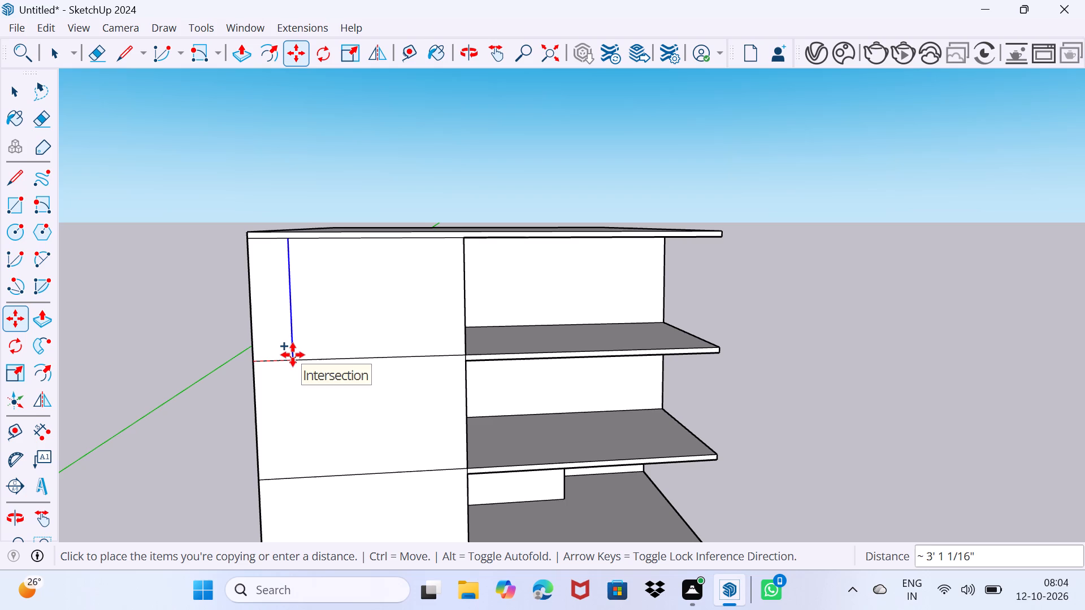
{"action": "left_click", "coordinate": [293, 355]}
{"action": "key", "text": "space"}
{"action": "left_click_drag", "start_coordinate": [301, 348], "coordinate": [378, 312]}
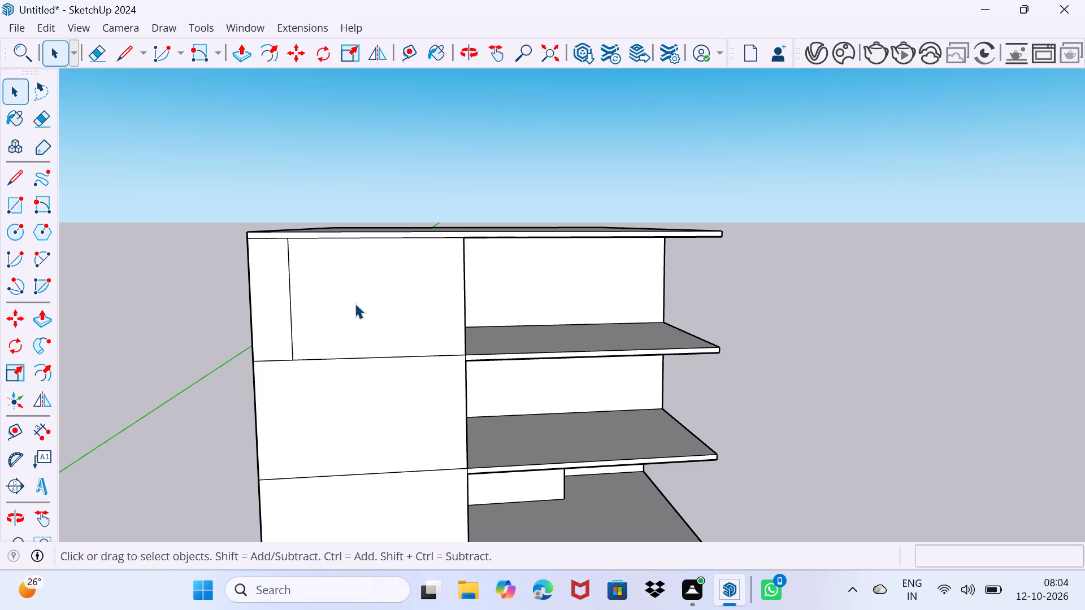
Draw a horizontal line about 14' 1" long just below the roof slab, from the copied edge to the bay's inner edge.
{"action": "middle_click_drag", "start_coordinate": [355, 303], "coordinate": [352, 383], "text": "shift"}
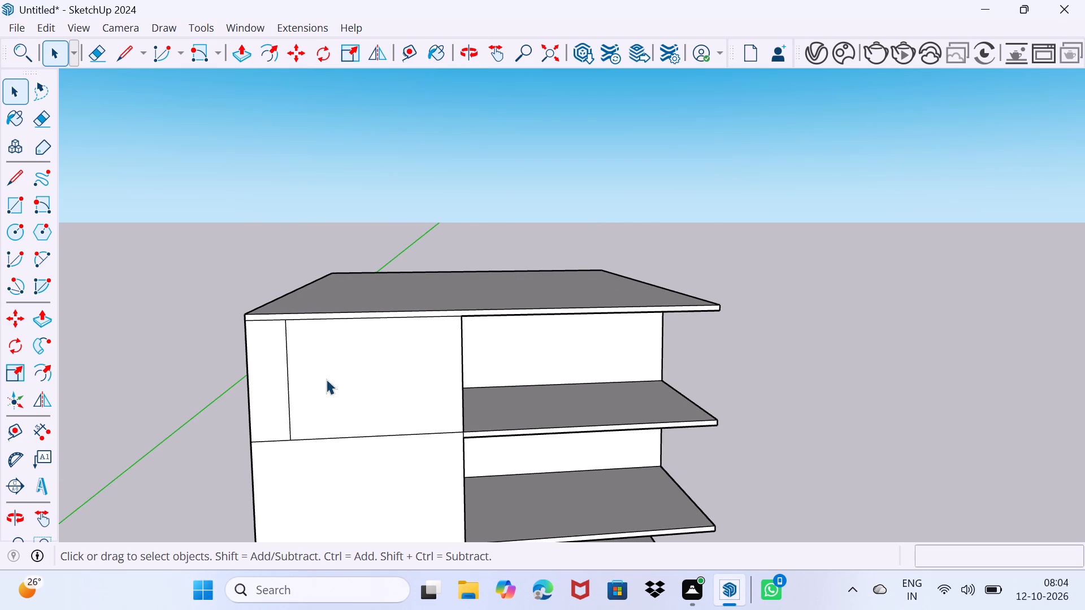
{"action": "scroll", "coordinate": [326, 379], "scroll_direction": "up", "scroll_amount": 1}
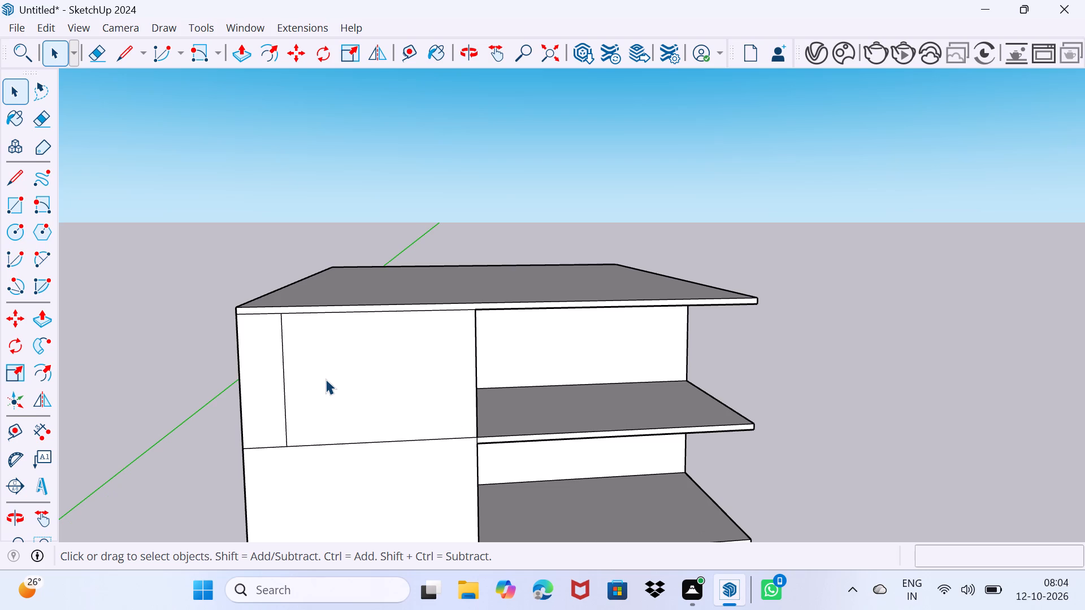
{"action": "middle_click_drag", "start_coordinate": [308, 387], "coordinate": [307, 371]}
{"action": "scroll", "coordinate": [272, 304], "scroll_direction": "up", "scroll_amount": 1}
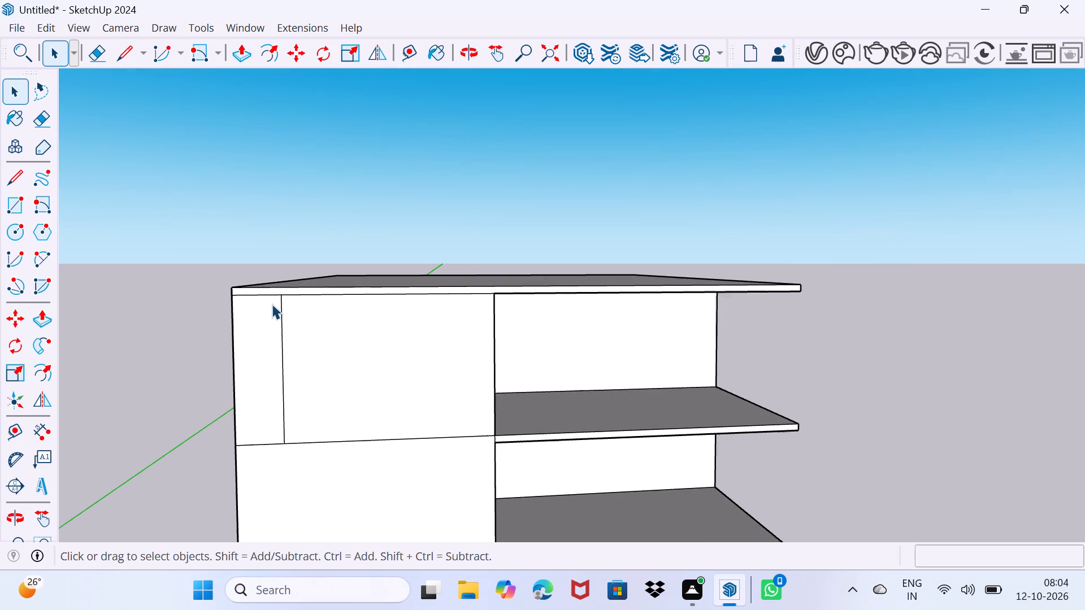
{"action": "scroll", "coordinate": [272, 304], "scroll_direction": "up", "scroll_amount": 5}
{"action": "key", "text": "l"}
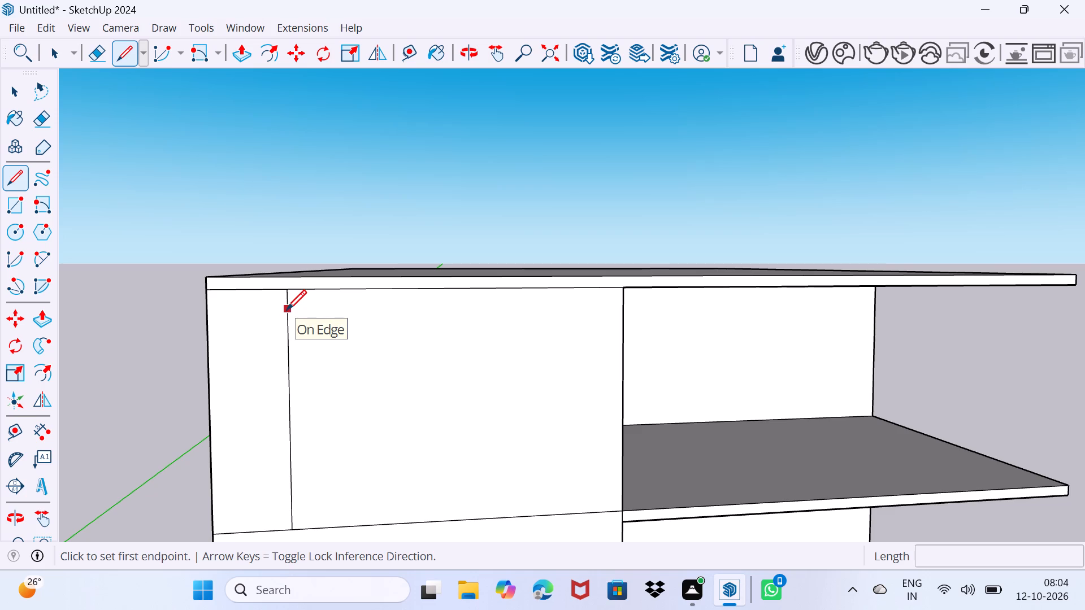
{"action": "left_click", "coordinate": [287, 310]}
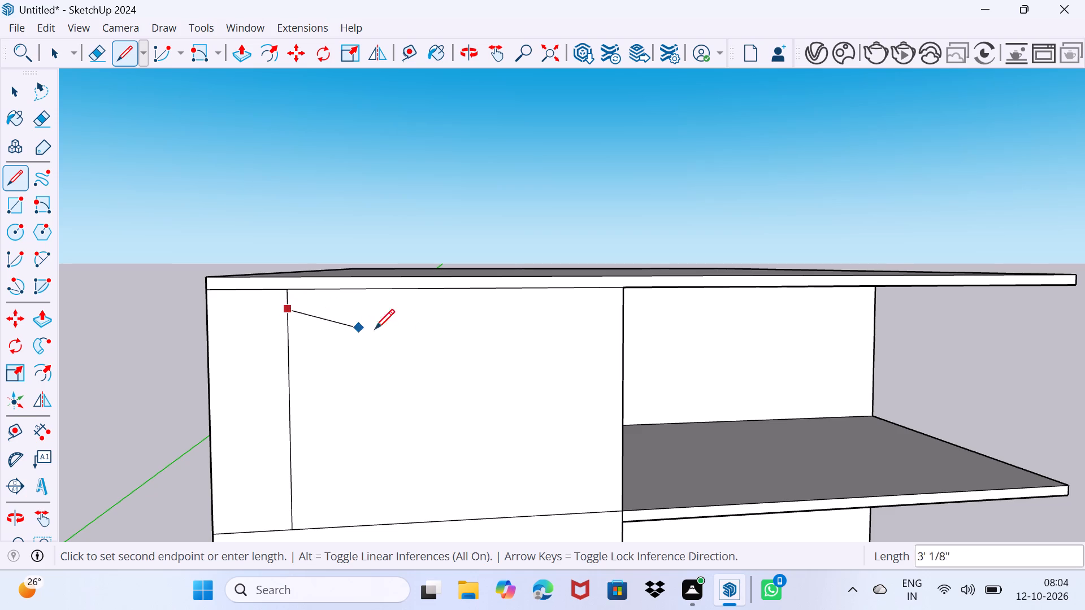
{"action": "left_click", "coordinate": [622, 312]}
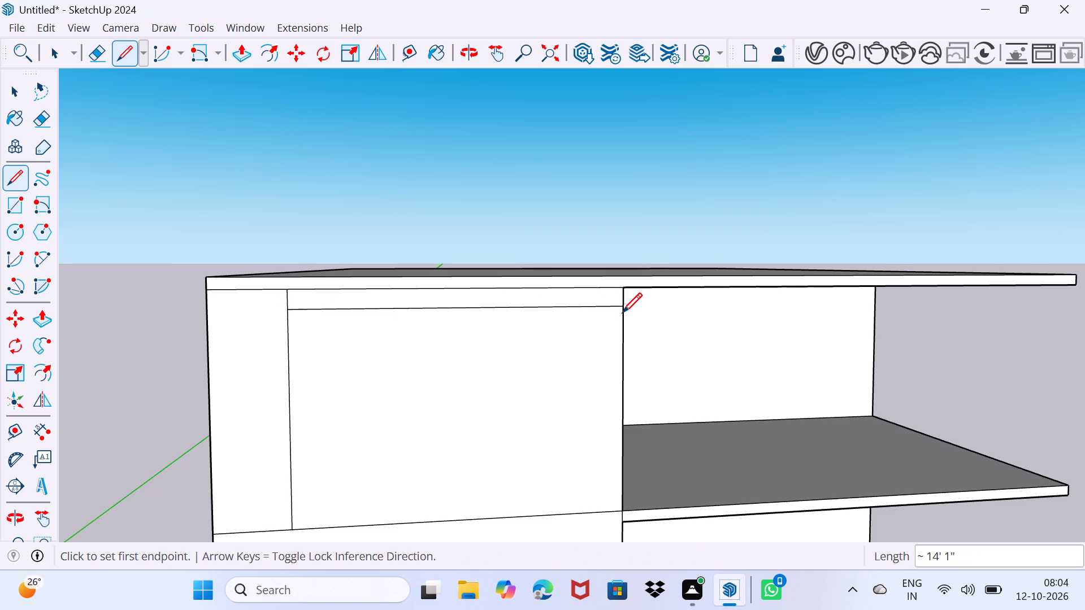
{"action": "key", "text": "space"}
{"action": "left_click_drag", "start_coordinate": [566, 366], "coordinate": [610, 334]}
Erase the short piece of the copied vertical edge between the new horizontal line and the roof slab.
{"action": "scroll", "coordinate": [576, 347], "scroll_direction": "down", "scroll_amount": 3}
{"action": "scroll", "coordinate": [283, 287], "scroll_direction": "up", "scroll_amount": 1}
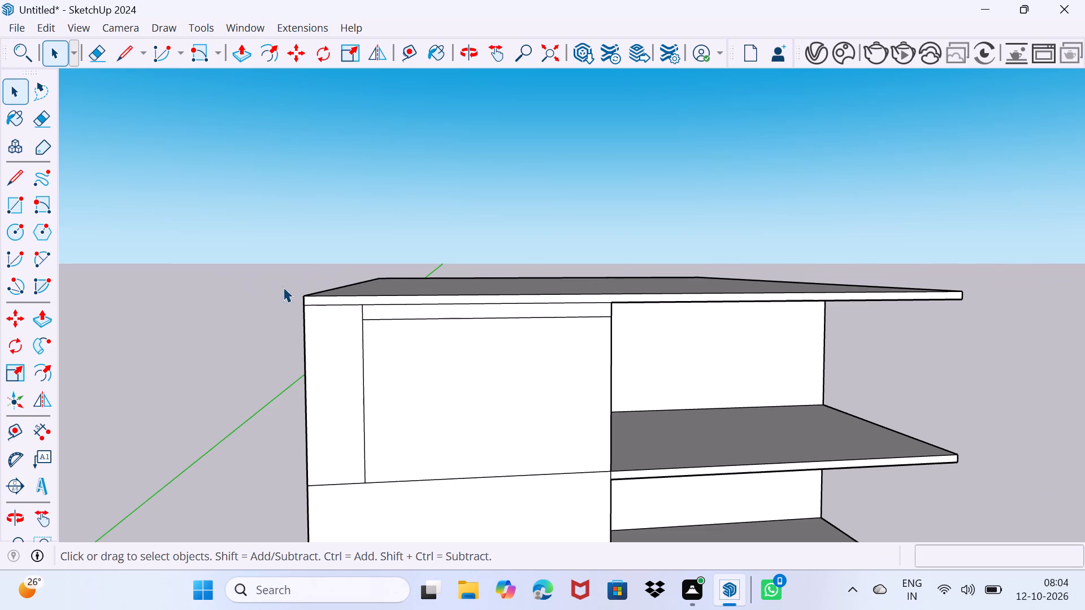
{"action": "scroll", "coordinate": [340, 325], "scroll_direction": "up", "scroll_amount": 2}
{"action": "key", "text": "e"}
{"action": "scroll", "coordinate": [383, 321], "scroll_direction": "up", "scroll_amount": 3}
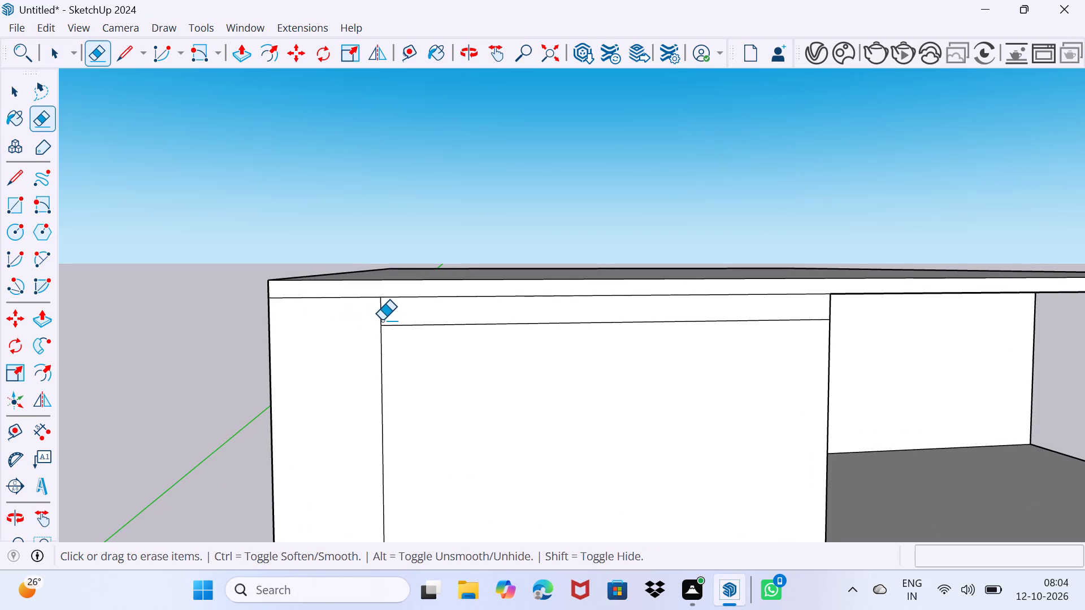
{"action": "left_click", "coordinate": [381, 319]}
{"action": "scroll", "coordinate": [425, 402], "scroll_direction": "down", "scroll_amount": 9}
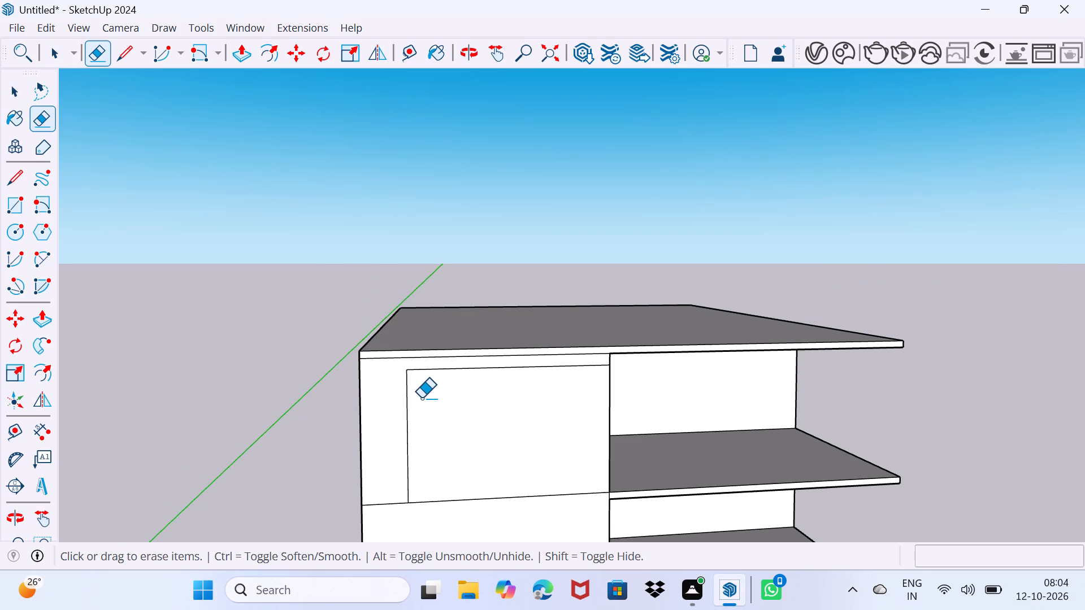
Draw a small rectangle about 6" wide on the bay's inner side face, from the horizontal line's end up to the roof slab.
{"action": "scroll", "coordinate": [428, 390], "scroll_direction": "up", "scroll_amount": 1}
{"action": "middle_click_drag", "start_coordinate": [623, 405], "coordinate": [618, 406]}
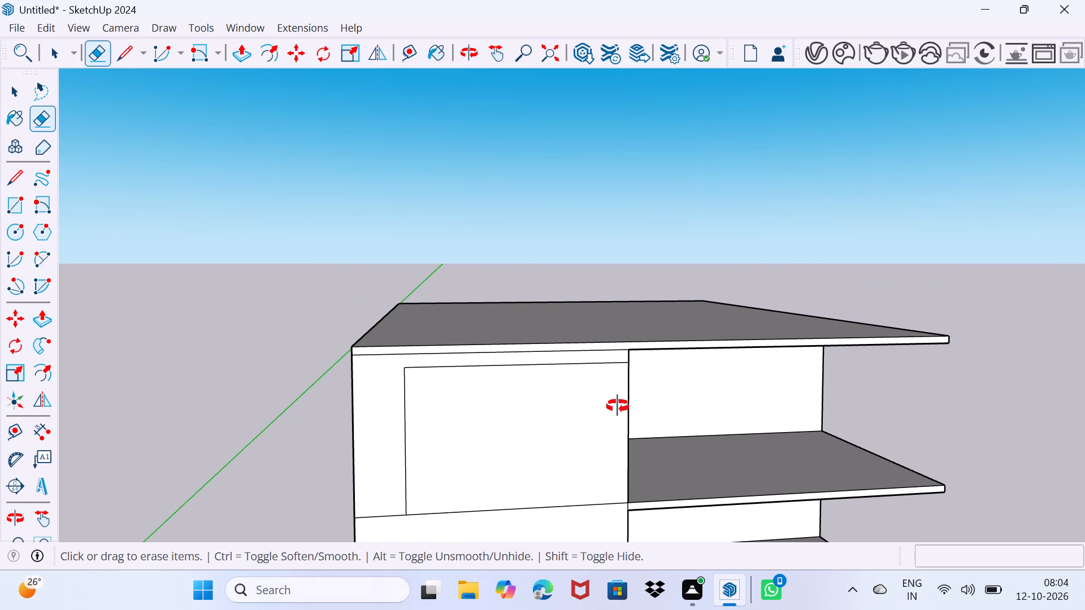
{"action": "middle_click_drag", "start_coordinate": [618, 406], "coordinate": [460, 350]}
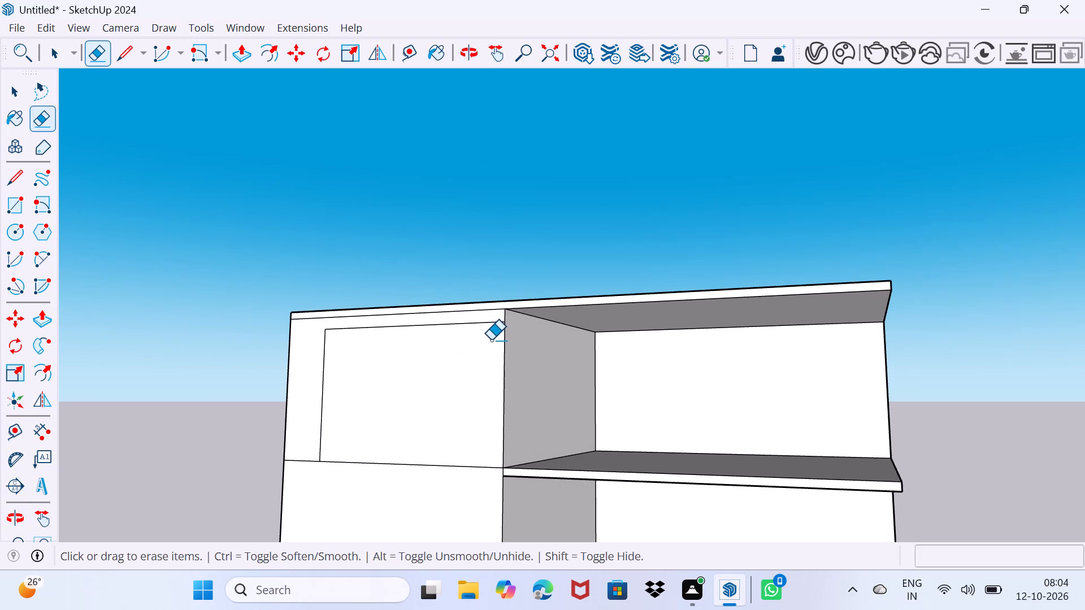
{"action": "scroll", "coordinate": [510, 323], "scroll_direction": "up", "scroll_amount": 7}
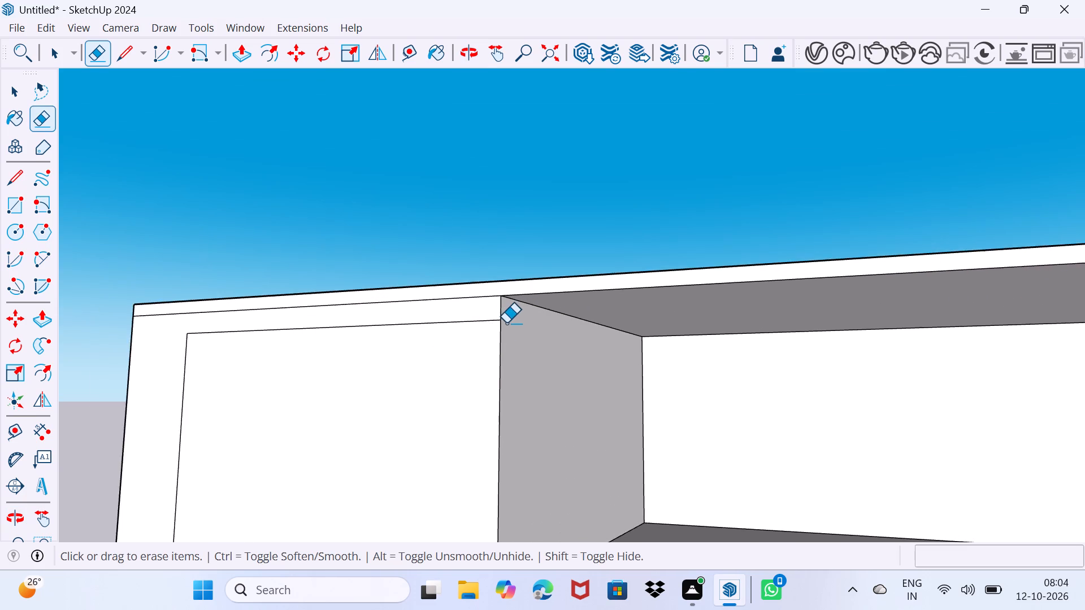
{"action": "scroll", "coordinate": [506, 323], "scroll_direction": "up", "scroll_amount": 4}
{"action": "middle_click_drag", "start_coordinate": [505, 324], "coordinate": [402, 342]}
{"action": "scroll", "coordinate": [416, 326], "scroll_direction": "up", "scroll_amount": 5}
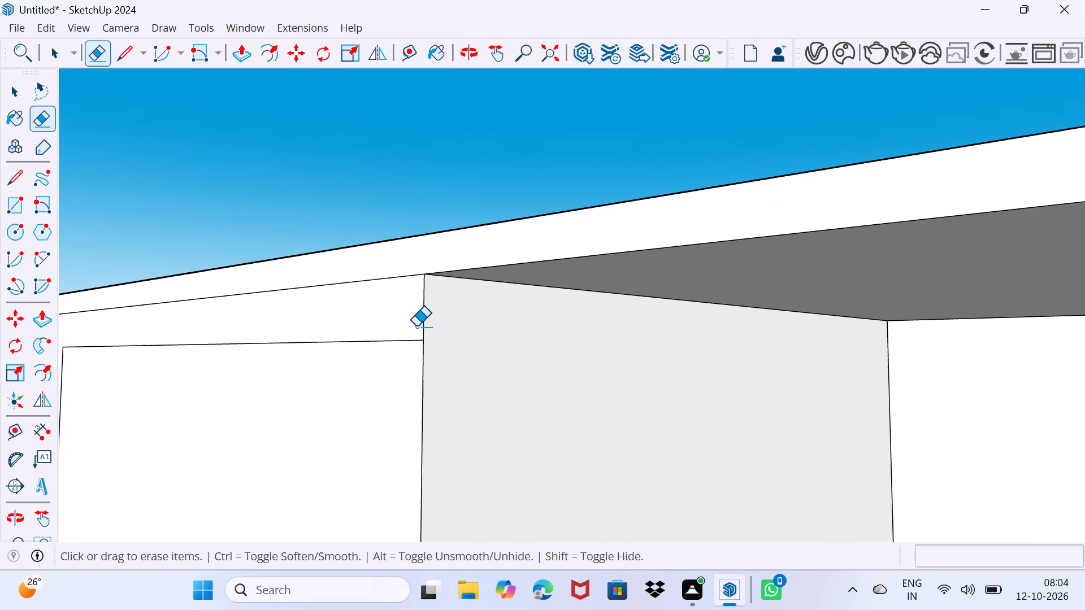
{"action": "middle_click_drag", "start_coordinate": [432, 351], "coordinate": [407, 353]}
{"action": "scroll", "coordinate": [432, 351], "scroll_direction": "up", "scroll_amount": 1}
{"action": "key", "text": "l"}
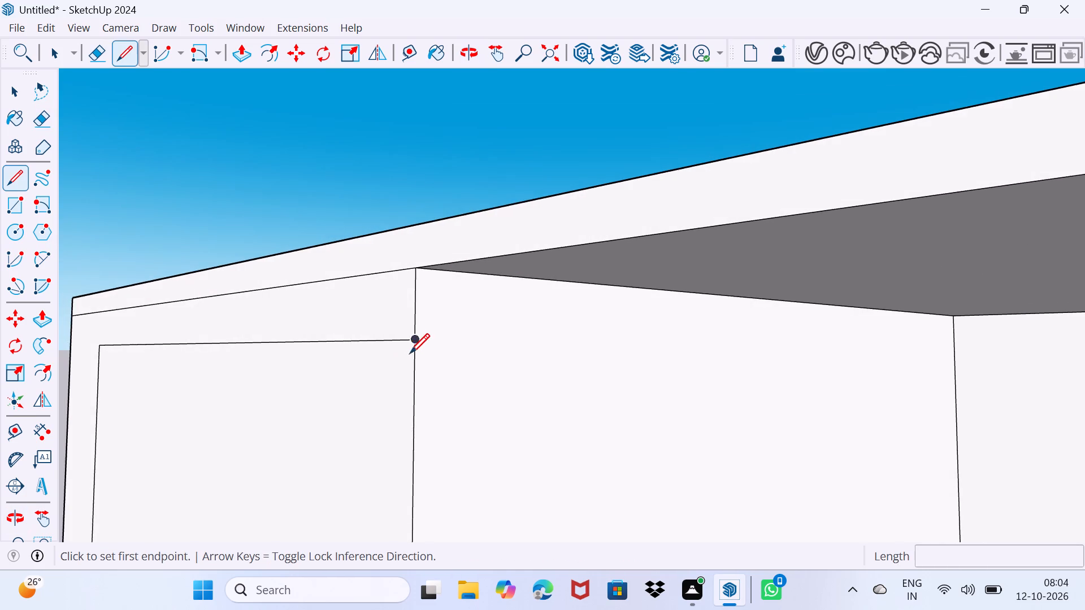
{"action": "left_click", "coordinate": [419, 339]}
{"action": "middle_click_drag", "start_coordinate": [467, 329], "coordinate": [309, 340]}
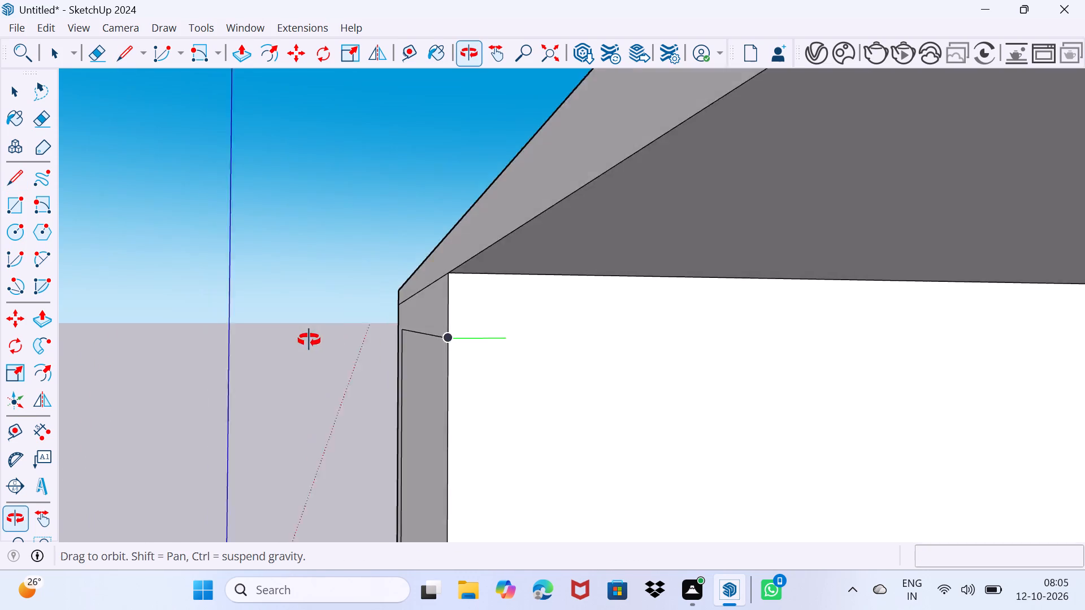
{"action": "middle_click_drag", "start_coordinate": [309, 340], "coordinate": [302, 342]}
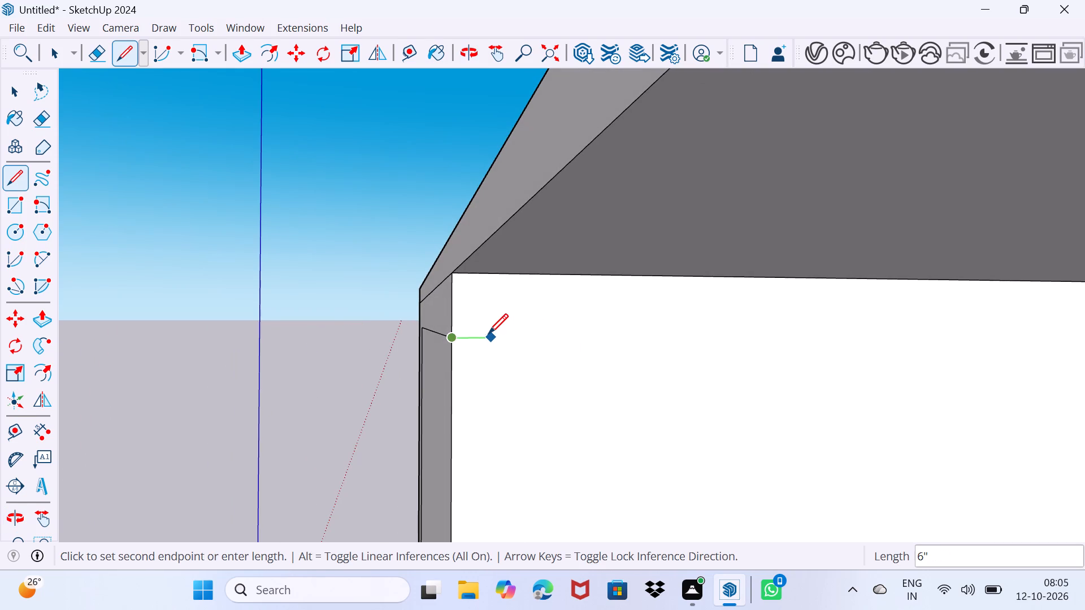
{"action": "left_click", "coordinate": [488, 333]}
{"action": "left_click", "coordinate": [489, 272]}
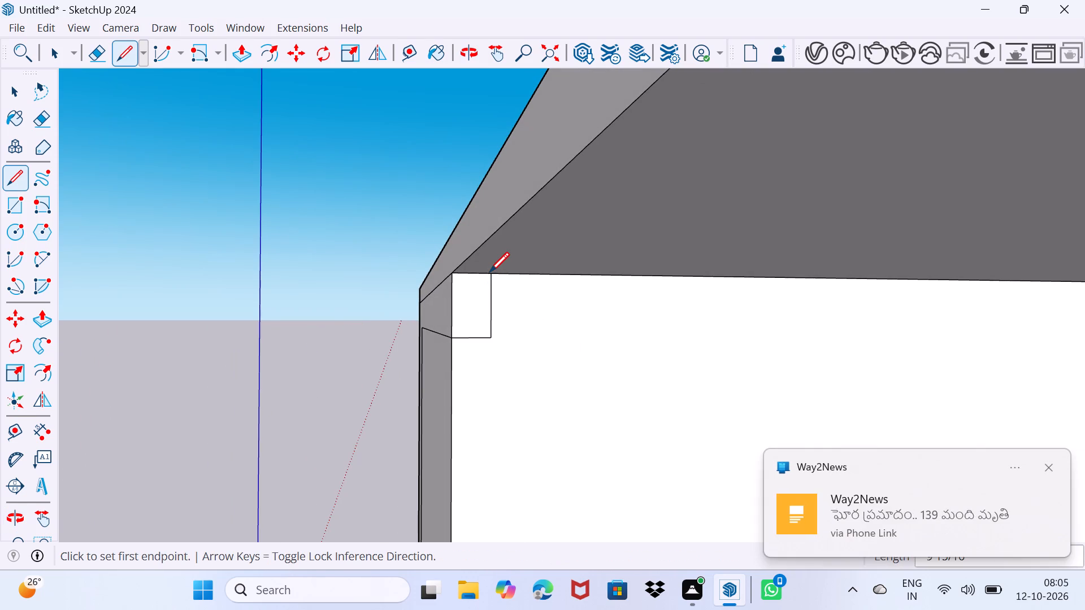
{"action": "key", "text": "space"}
Extrude the L-shaped border face of the top-storey bay forward about 1' with Push/Pull.
{"action": "middle_click_drag", "start_coordinate": [450, 334], "coordinate": [620, 347]}
{"action": "scroll", "coordinate": [620, 347], "scroll_direction": "down", "scroll_amount": 8}
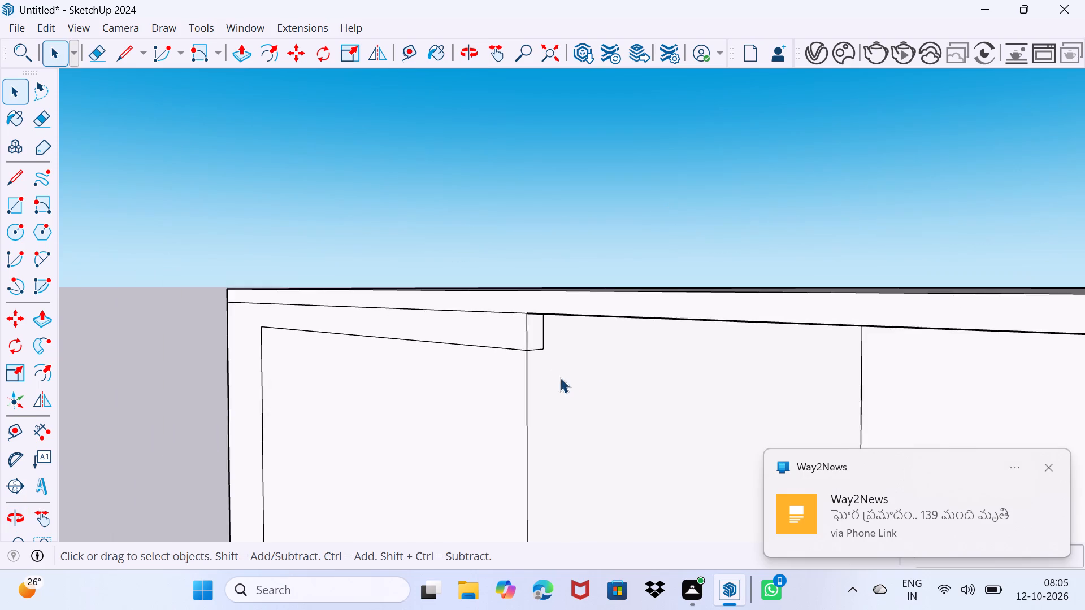
{"action": "middle_click", "coordinate": [560, 377]}
{"action": "scroll", "coordinate": [560, 377], "scroll_direction": "down", "scroll_amount": 9}
{"action": "middle_click_drag", "start_coordinate": [452, 450], "coordinate": [615, 452]}
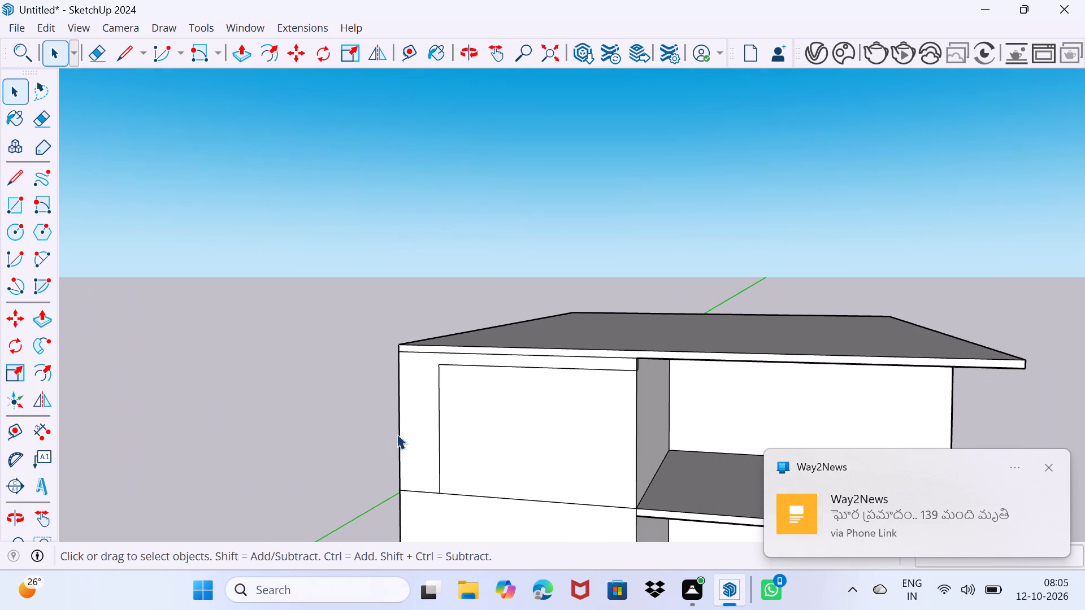
{"action": "left_click", "coordinate": [418, 434]}
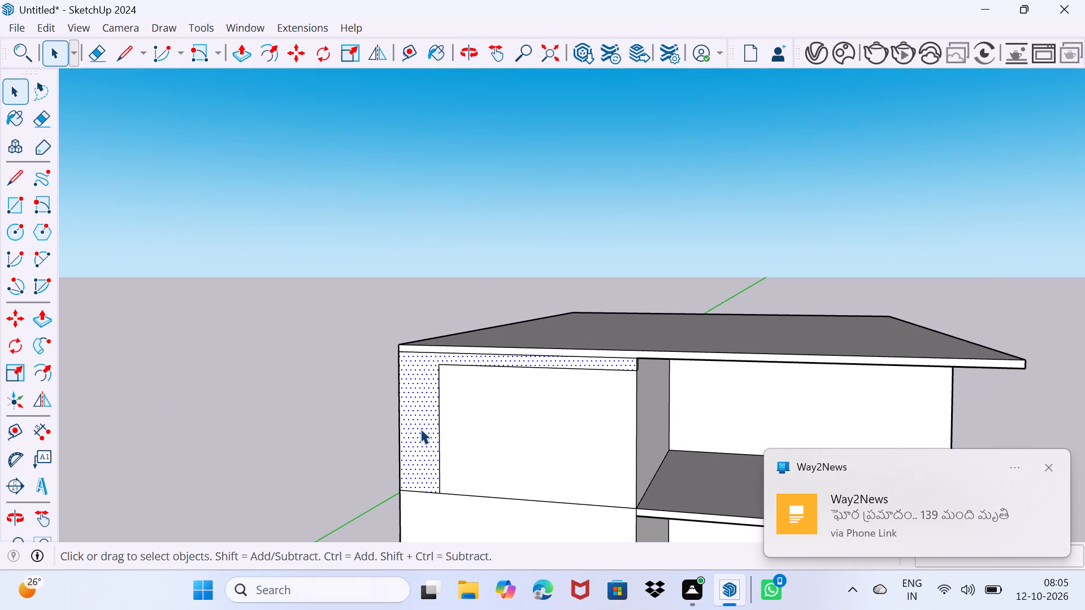
{"action": "key", "text": "p"}
{"action": "left_click", "coordinate": [420, 429]}
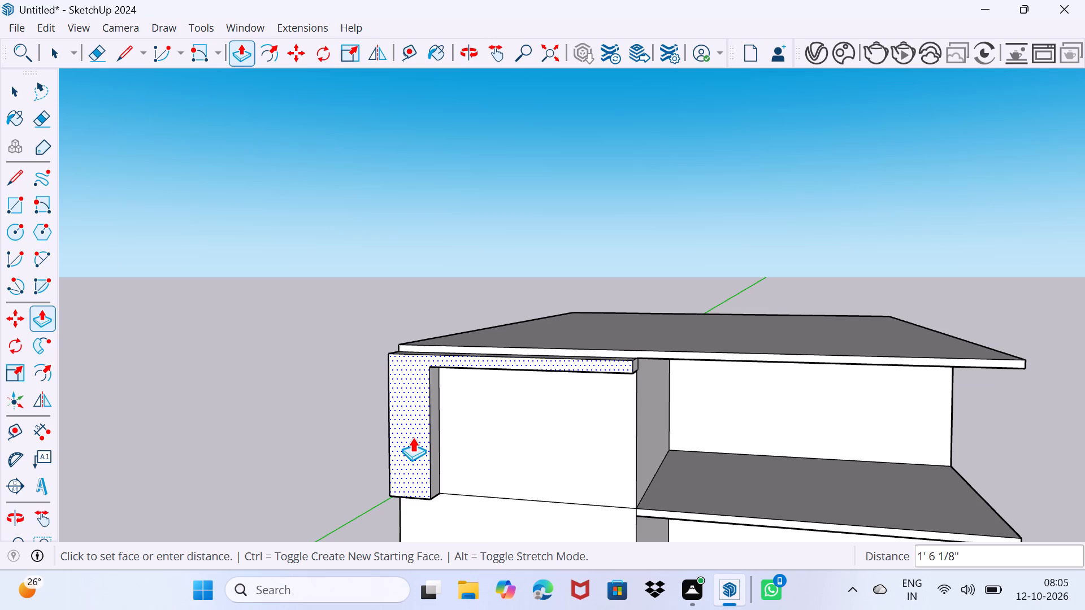
{"action": "left_click", "coordinate": [415, 436]}
{"action": "key", "text": "space"}
{"action": "left_click_drag", "start_coordinate": [497, 447], "coordinate": [508, 429]}
Extrude the end face of the frame's top band about 22' 10" along the roof edge to the roof slab's far corner.
{"action": "middle_click_drag", "start_coordinate": [594, 441], "coordinate": [380, 426]}
{"action": "scroll", "coordinate": [515, 360], "scroll_direction": "up", "scroll_amount": 4}
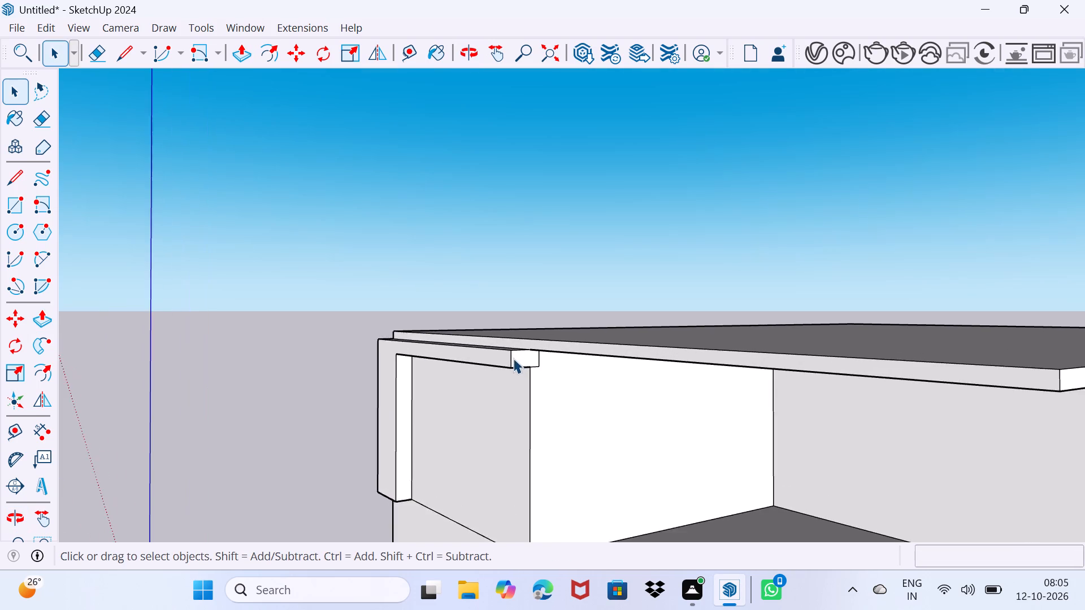
{"action": "scroll", "coordinate": [513, 358], "scroll_direction": "up", "scroll_amount": 6}
{"action": "left_click", "coordinate": [523, 358]}
{"action": "scroll", "coordinate": [523, 353], "scroll_direction": "down", "scroll_amount": 9}
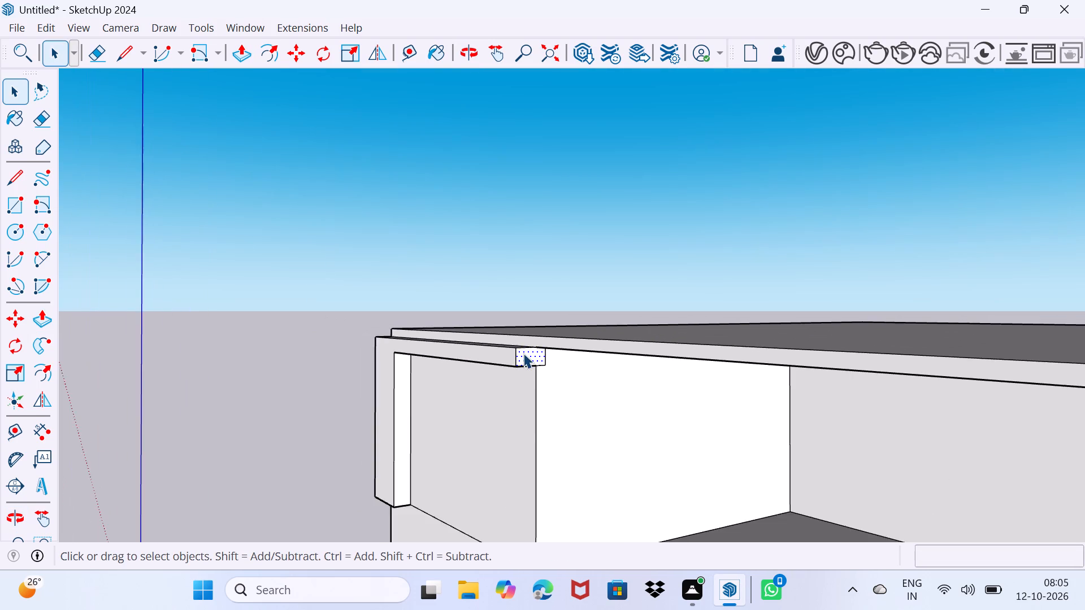
{"action": "scroll", "coordinate": [523, 353], "scroll_direction": "down", "scroll_amount": 2}
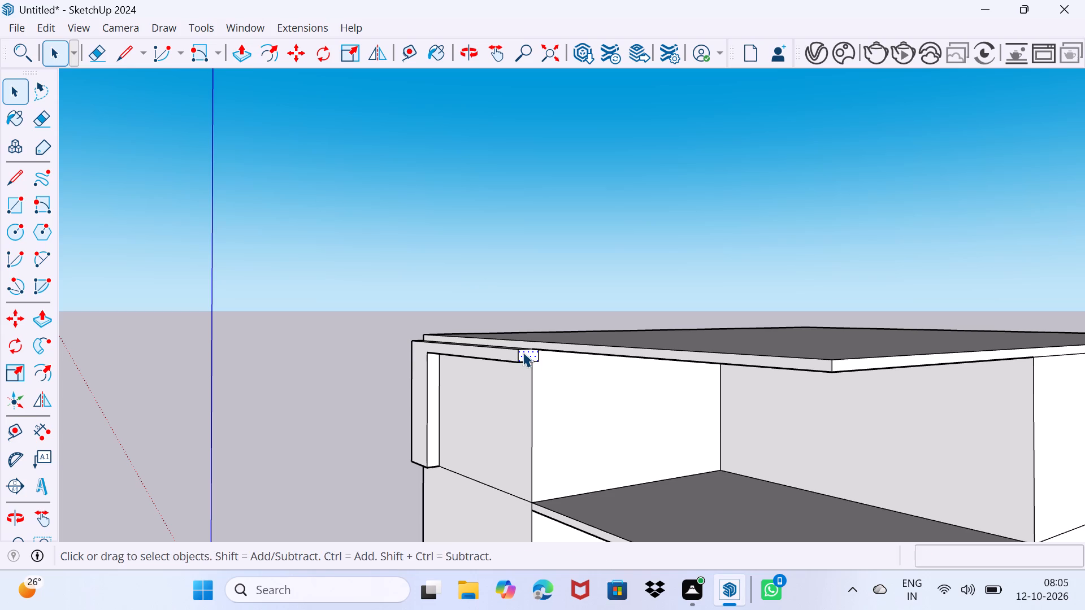
{"action": "key", "text": "p"}
{"action": "left_click", "coordinate": [523, 352]}
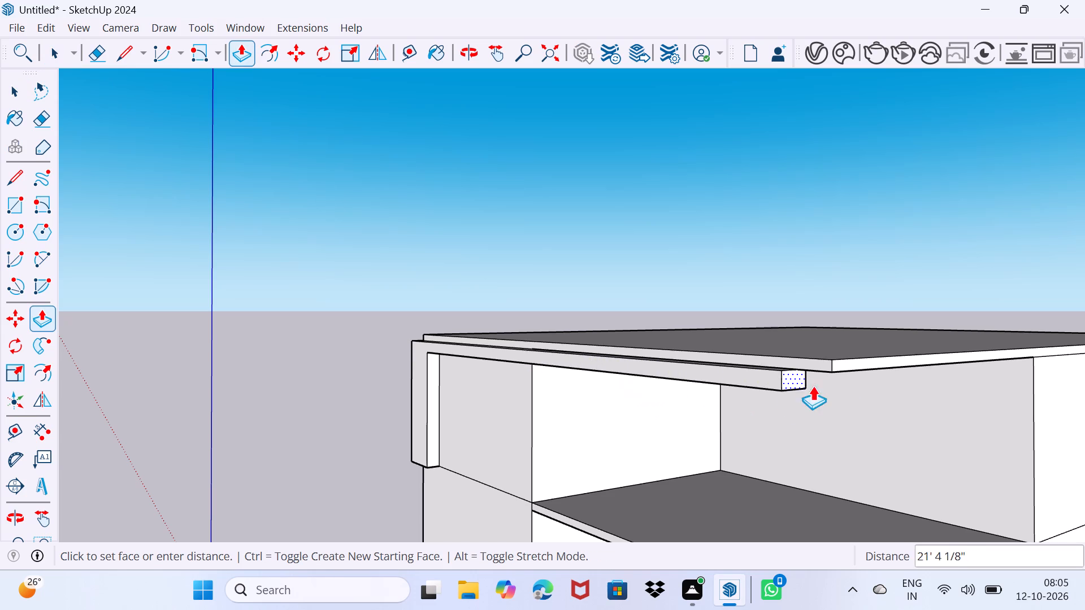
{"action": "left_click", "coordinate": [857, 366]}
{"action": "scroll", "coordinate": [847, 377], "scroll_direction": "down", "scroll_amount": 5}
{"action": "middle_click_drag", "start_coordinate": [821, 444], "coordinate": [875, 430]}
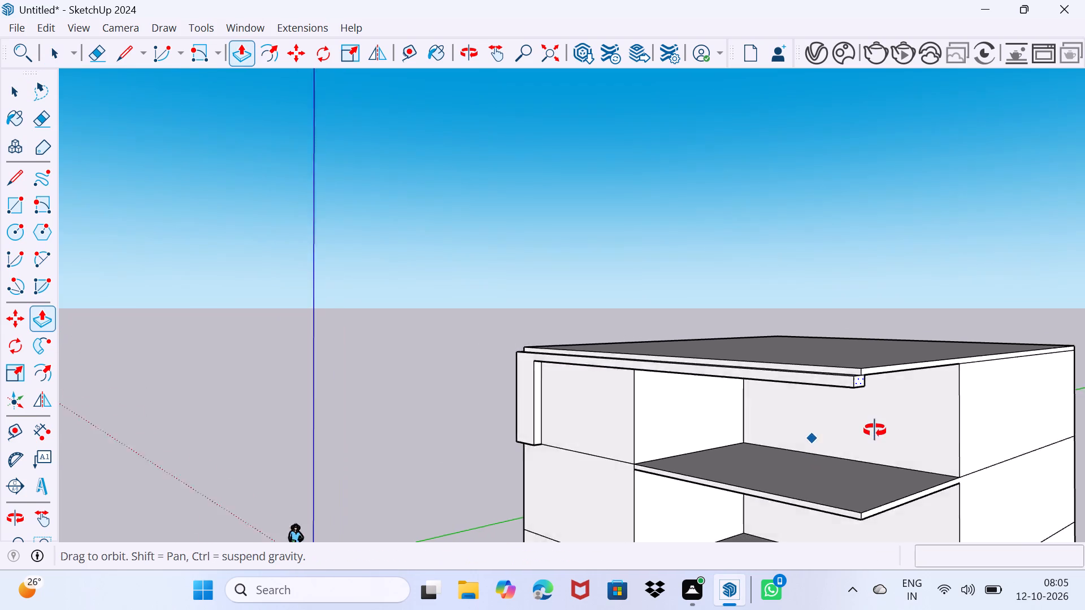
{"action": "middle_click_drag", "start_coordinate": [875, 430], "coordinate": [919, 358]}
{"action": "scroll", "coordinate": [835, 304], "scroll_direction": "up", "scroll_amount": 1}
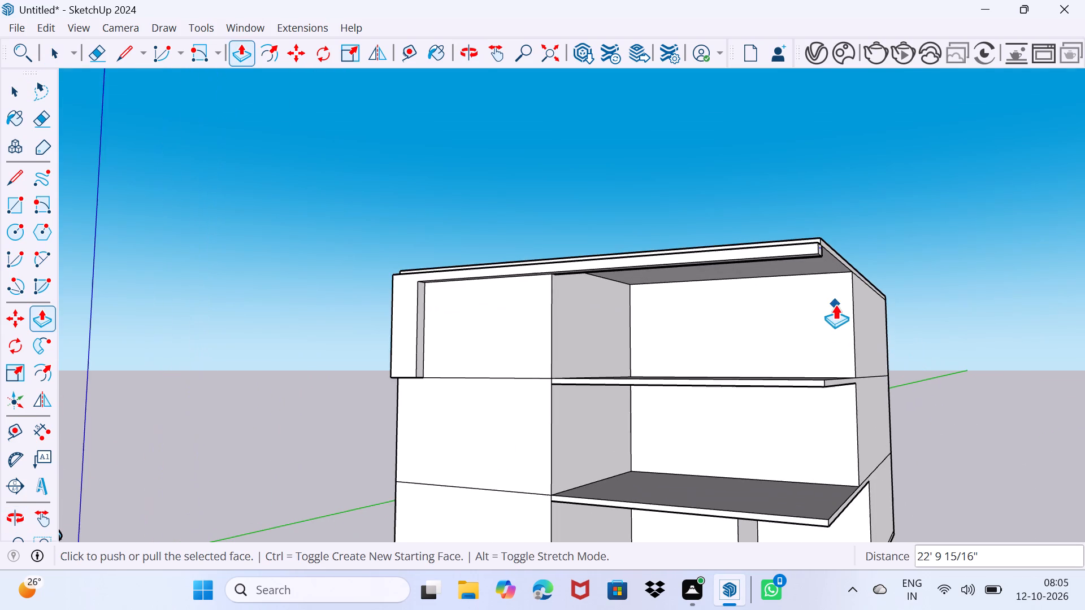
{"action": "key", "text": "space"}
Erase the leftover lengthwise edge on the underside of the extended top band.
{"action": "scroll", "coordinate": [819, 321], "scroll_direction": "up", "scroll_amount": 3}
{"action": "middle_click_drag", "start_coordinate": [819, 323], "coordinate": [835, 249]}
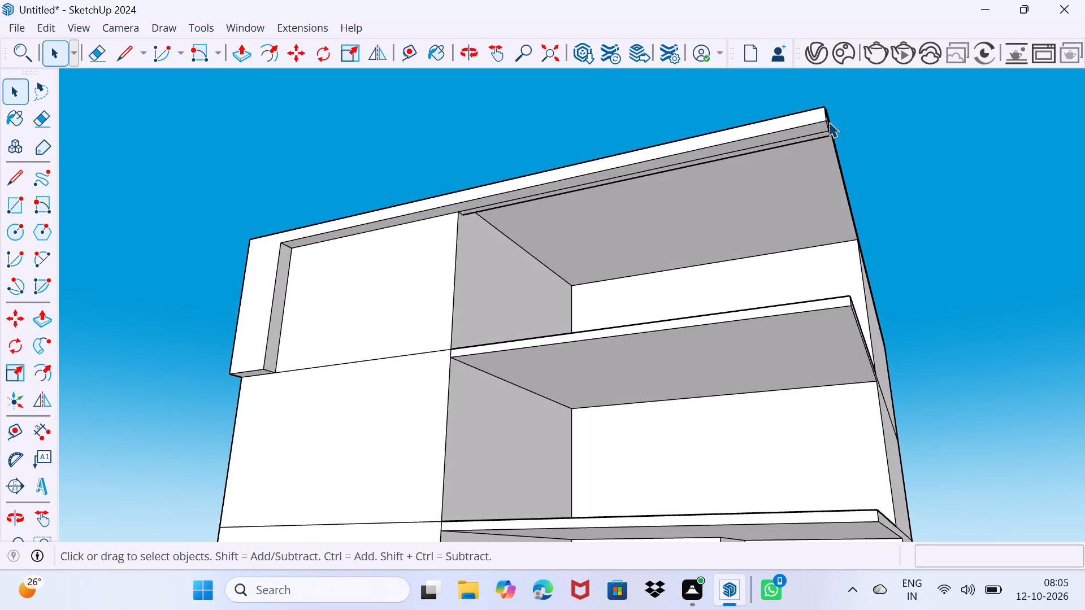
{"action": "scroll", "coordinate": [824, 121], "scroll_direction": "up", "scroll_amount": 7}
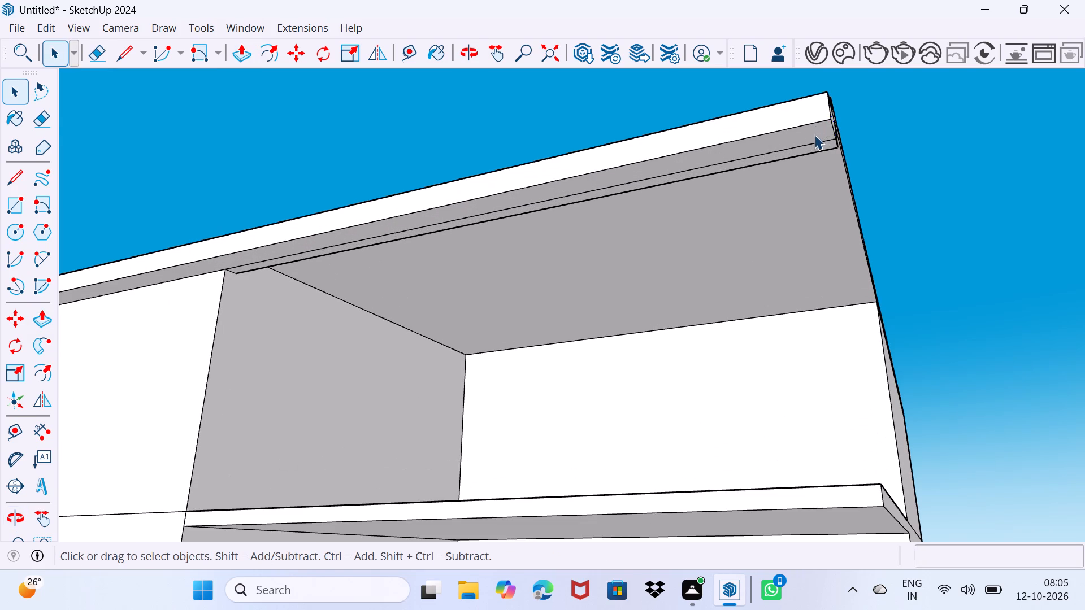
{"action": "key", "text": "e"}
{"action": "left_click_drag", "start_coordinate": [810, 147], "coordinate": [812, 137]}
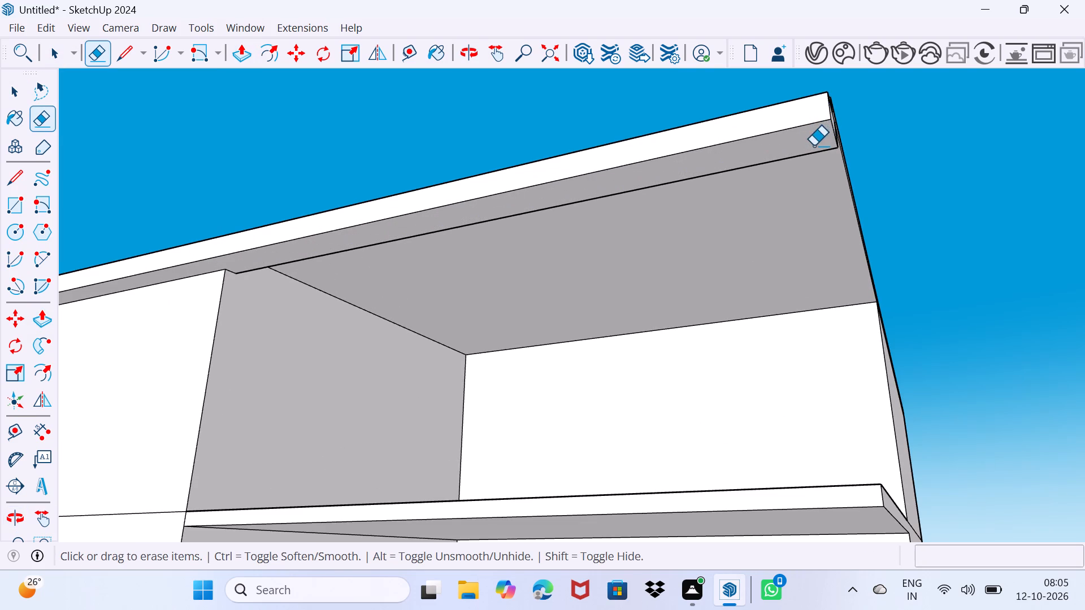
{"action": "middle_click_drag", "start_coordinate": [814, 146], "coordinate": [808, 148]}
{"action": "key", "text": "space"}
Draw a rectangle about 1' 2" by 1' 6 9/16" across the underside of the top band at its far end.
{"action": "key", "text": "r"}
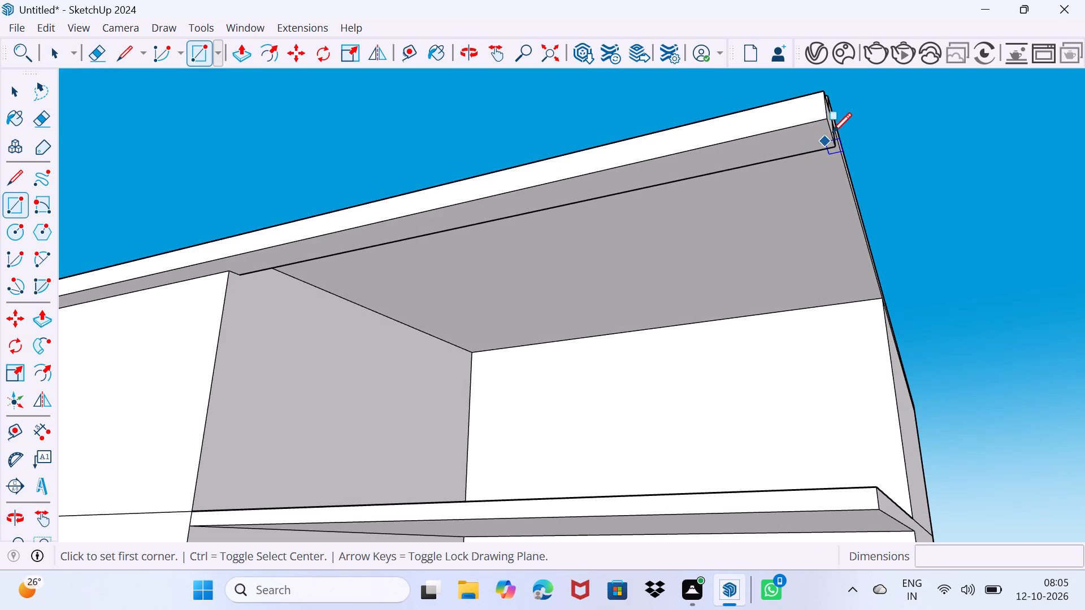
{"action": "left_click", "coordinate": [828, 123]}
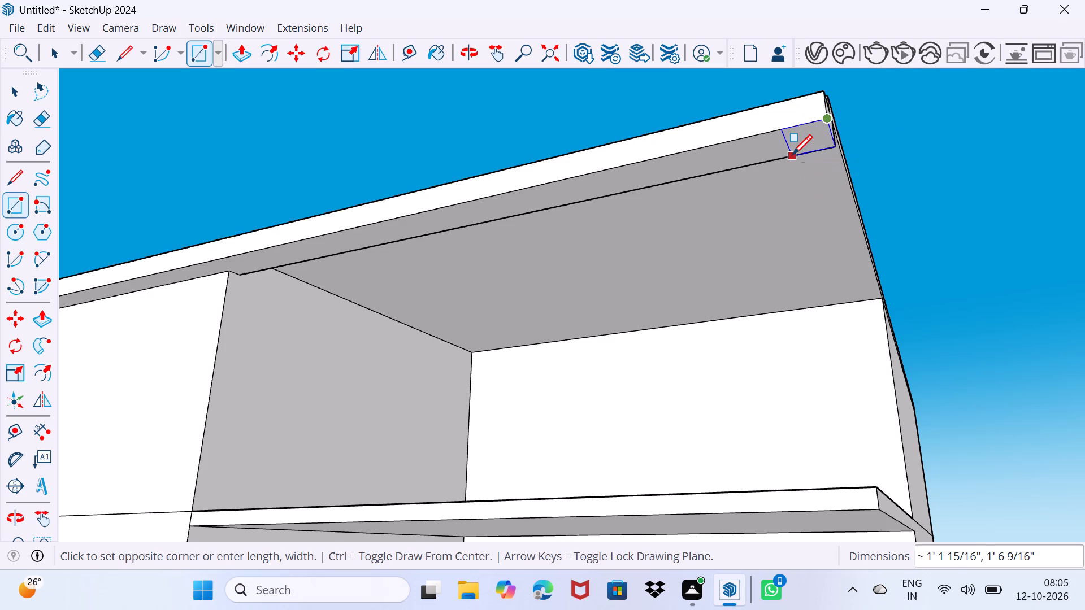
{"action": "left_click", "coordinate": [792, 154]}
{"action": "key", "text": "space"}
Extrude the rectangle down about 9' 2" to the top of the floor slab, forming the frame's far post.
{"action": "key", "text": "p"}
{"action": "left_click", "coordinate": [804, 140]}
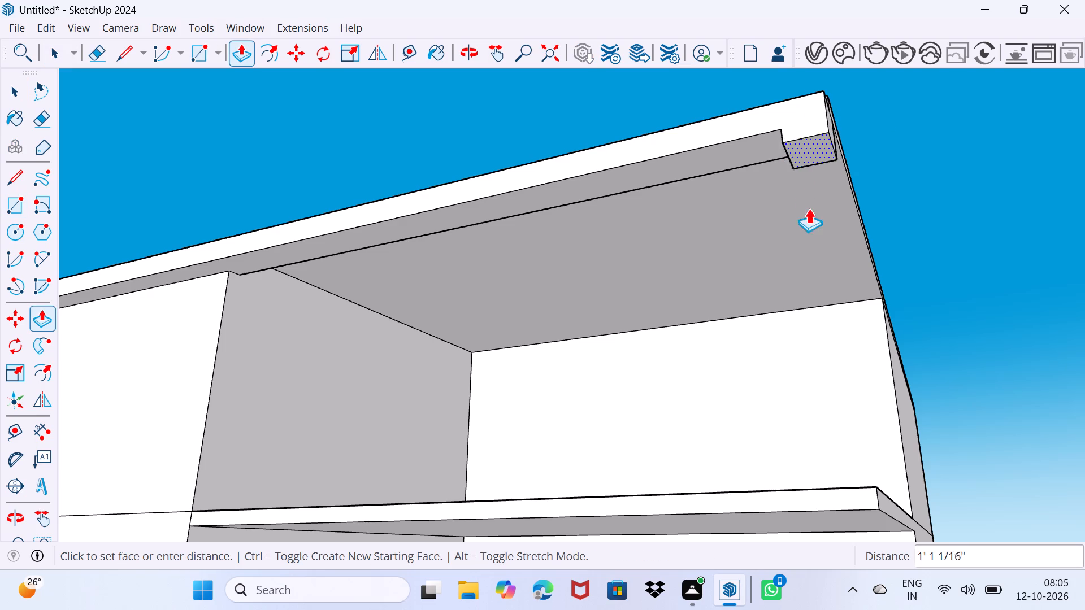
{"action": "scroll", "coordinate": [806, 307], "scroll_direction": "down", "scroll_amount": 3}
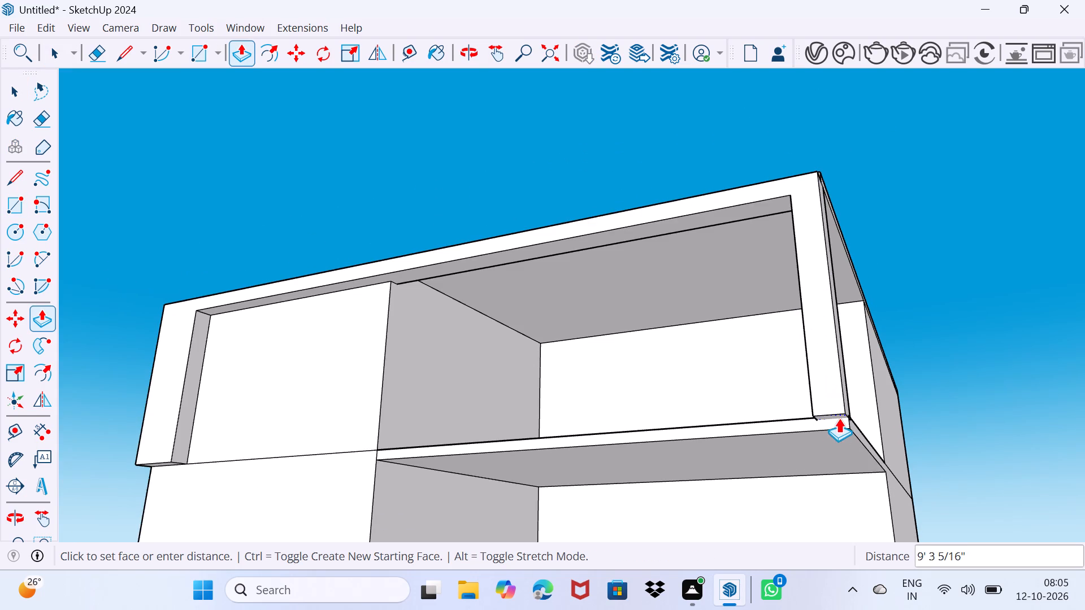
{"action": "middle_click_drag", "start_coordinate": [839, 417], "coordinate": [705, 518]}
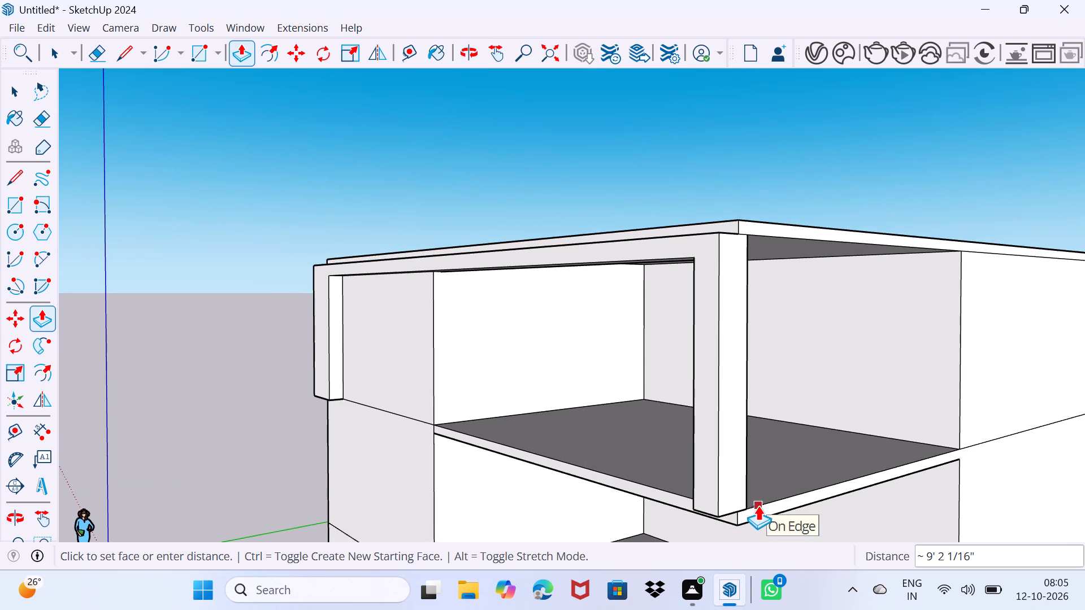
{"action": "left_click", "coordinate": [758, 508]}
Extrude the front edge face of the floor slab below the post forward about 7 5/8" with Push/Pull.
{"action": "middle_click_drag", "start_coordinate": [739, 511], "coordinate": [818, 485]}
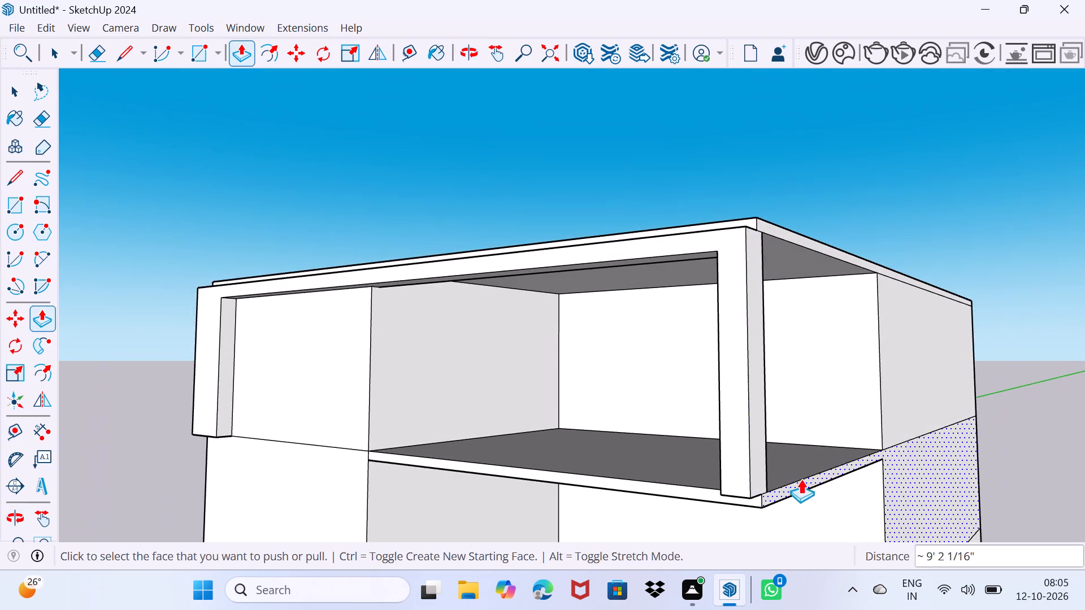
{"action": "middle_click_drag", "start_coordinate": [794, 480], "coordinate": [767, 486]}
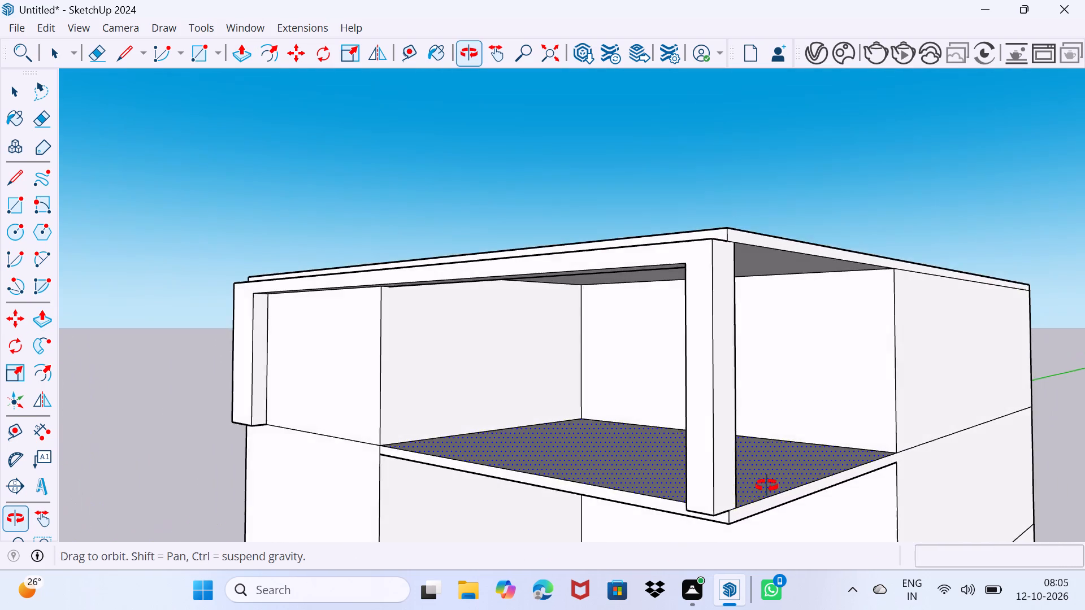
{"action": "middle_click_drag", "start_coordinate": [767, 486], "coordinate": [795, 472]}
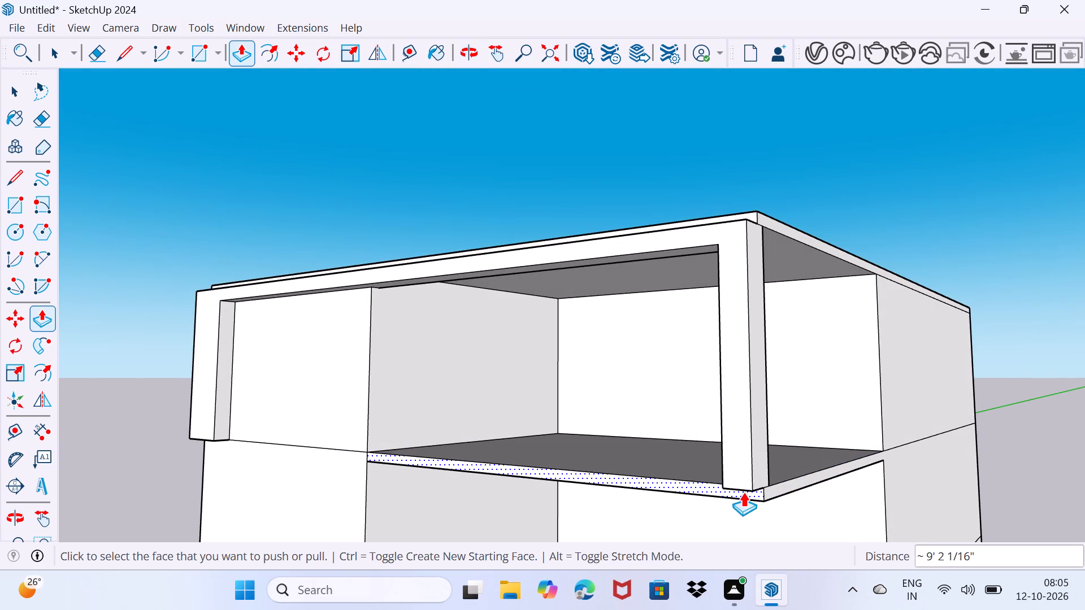
{"action": "left_click", "coordinate": [743, 492]}
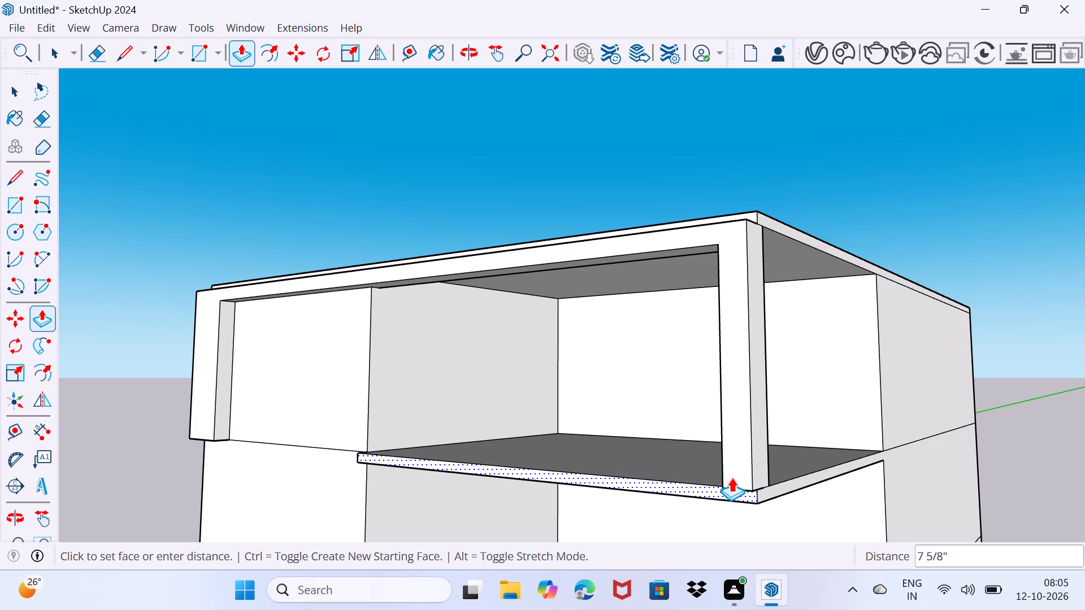
{"action": "left_click", "coordinate": [731, 477]}
{"action": "key", "text": "space"}
{"action": "left_click_drag", "start_coordinate": [737, 469], "coordinate": [743, 457]}
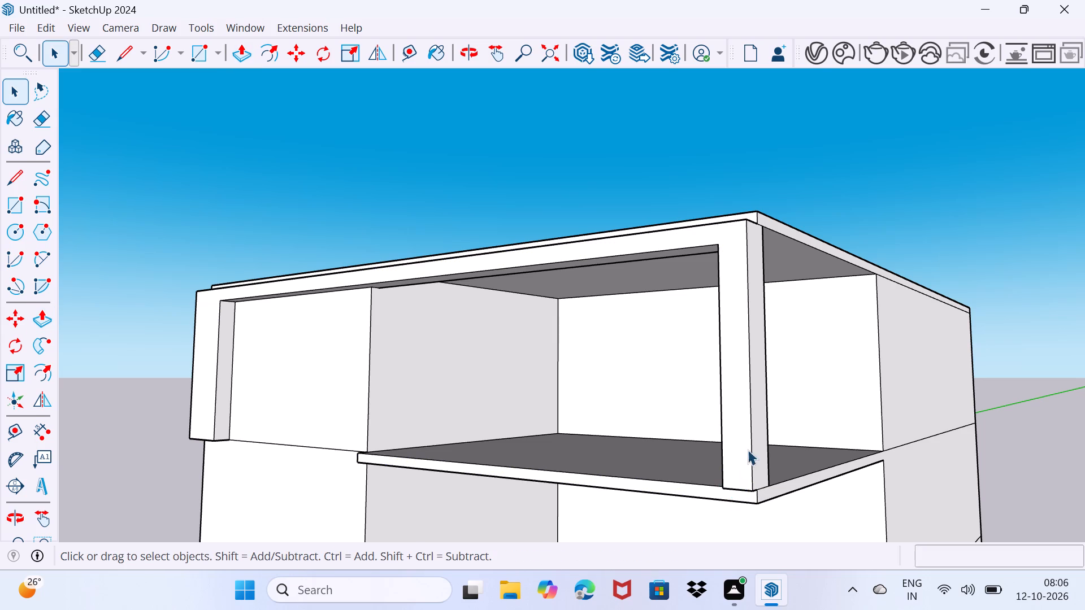
Extrude the same slab front face forward about another 4 15/16", flush with the front of the frame's post.
{"action": "scroll", "coordinate": [737, 492], "scroll_direction": "up", "scroll_amount": 15}
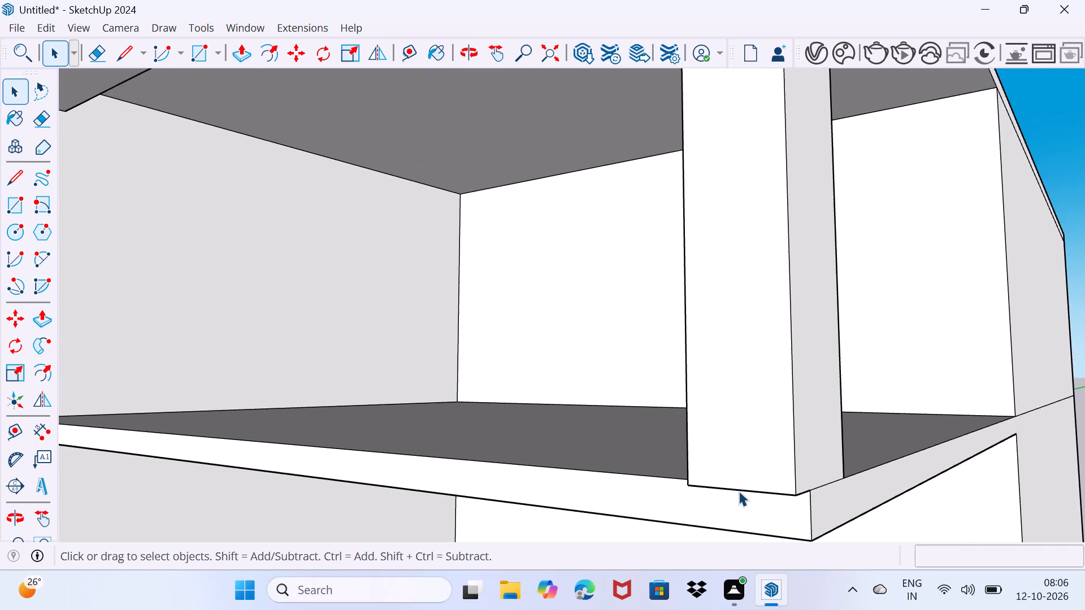
{"action": "scroll", "coordinate": [739, 491], "scroll_direction": "up", "scroll_amount": 2}
{"action": "middle_click_drag", "start_coordinate": [740, 490], "coordinate": [687, 390]}
{"action": "scroll", "coordinate": [754, 443], "scroll_direction": "down", "scroll_amount": 6}
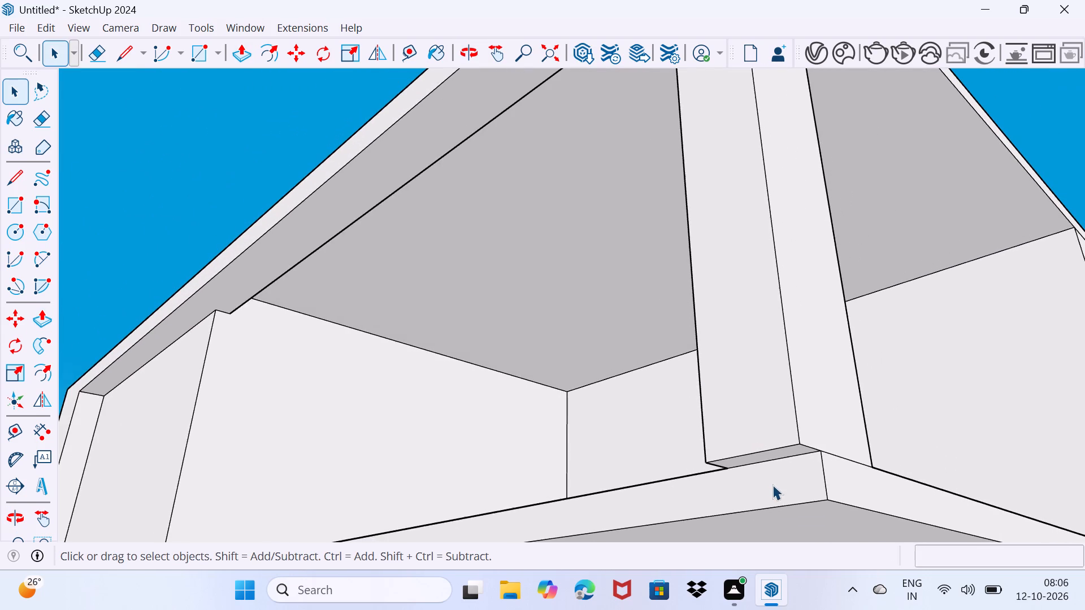
{"action": "left_click", "coordinate": [772, 485]}
{"action": "key", "text": "p"}
{"action": "left_click", "coordinate": [778, 478]}
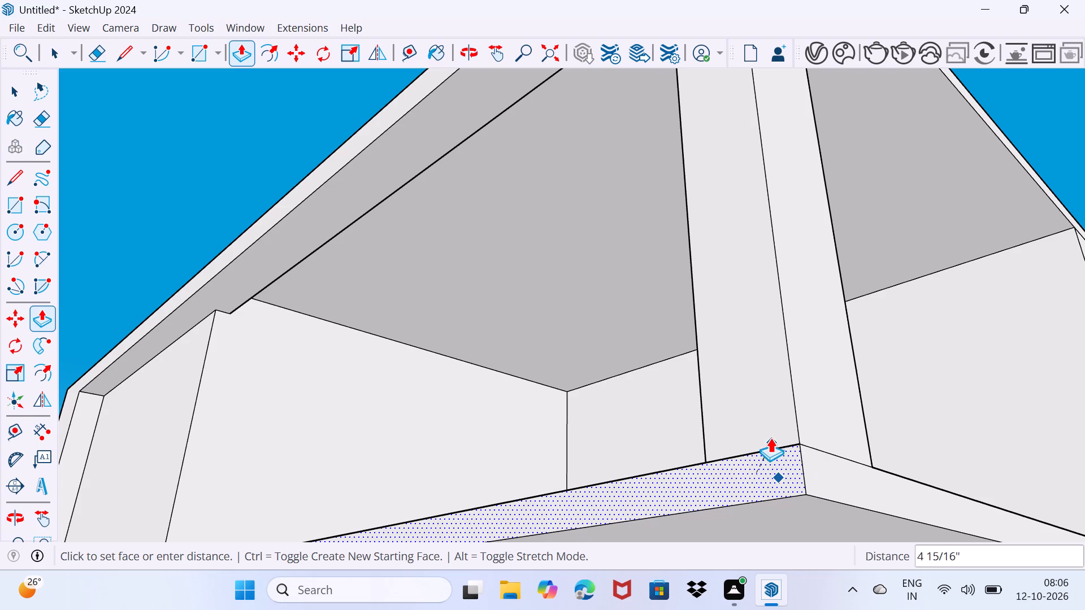
{"action": "left_click", "coordinate": [771, 421]}
{"action": "key", "text": "space"}
{"action": "left_click_drag", "start_coordinate": [770, 423], "coordinate": [778, 405]}
{"action": "scroll", "coordinate": [746, 421], "scroll_direction": "down", "scroll_amount": 7}
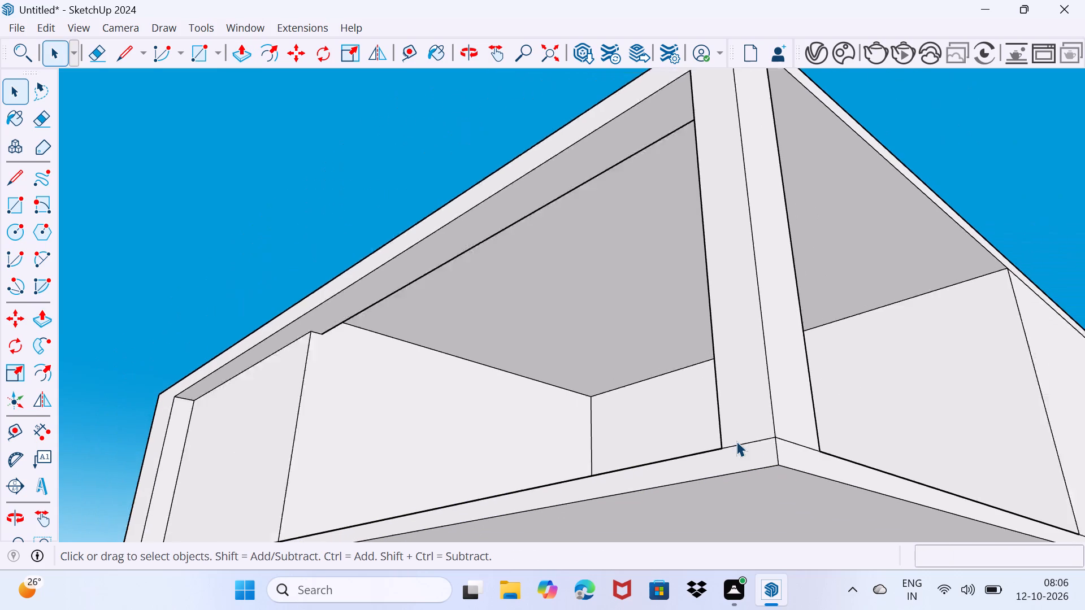
Draw a low rectangle at the foot of the near post's inner face, spanning the post's projecting depth.
{"action": "scroll", "coordinate": [736, 441], "scroll_direction": "down", "scroll_amount": 6}
{"action": "middle_click_drag", "start_coordinate": [737, 435], "coordinate": [873, 476]}
{"action": "scroll", "coordinate": [737, 435], "scroll_direction": "down", "scroll_amount": 1}
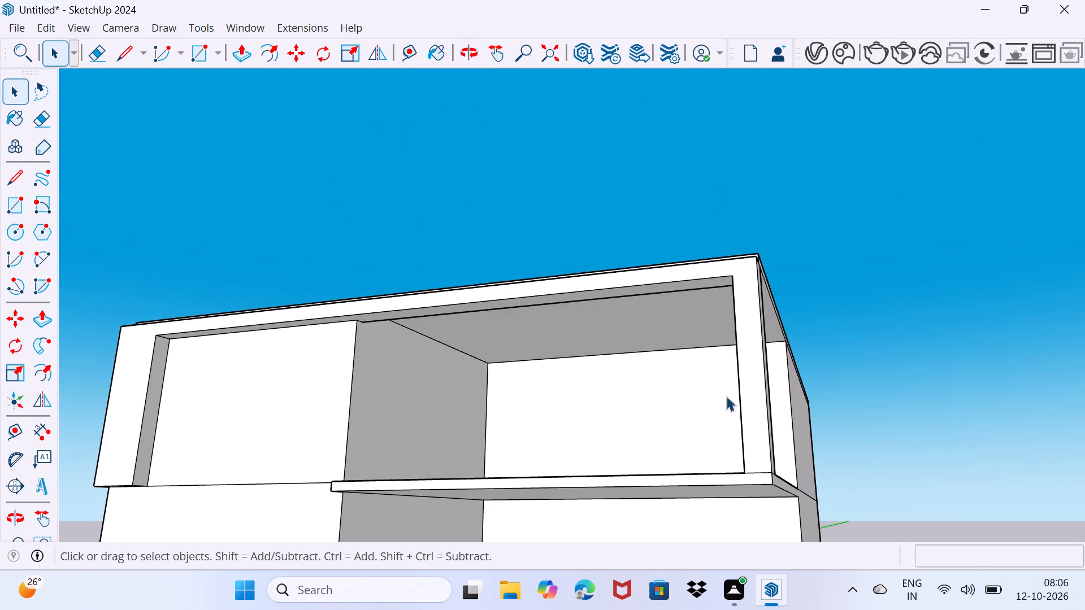
{"action": "scroll", "coordinate": [727, 395], "scroll_direction": "down", "scroll_amount": 3}
{"action": "middle_click_drag", "start_coordinate": [724, 396], "coordinate": [796, 376]}
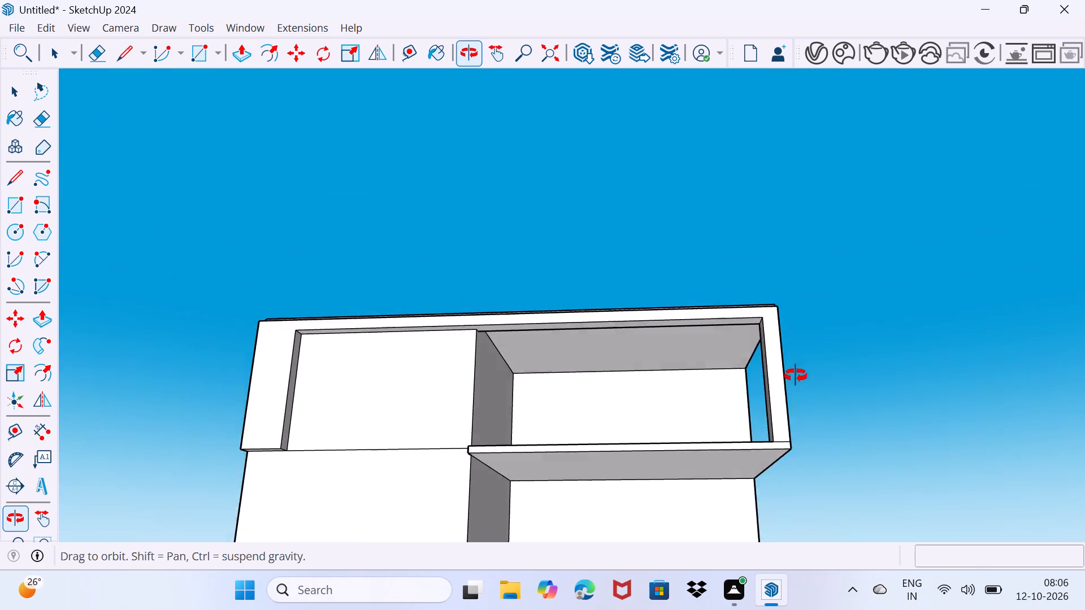
{"action": "middle_click_drag", "start_coordinate": [796, 376], "coordinate": [750, 451]}
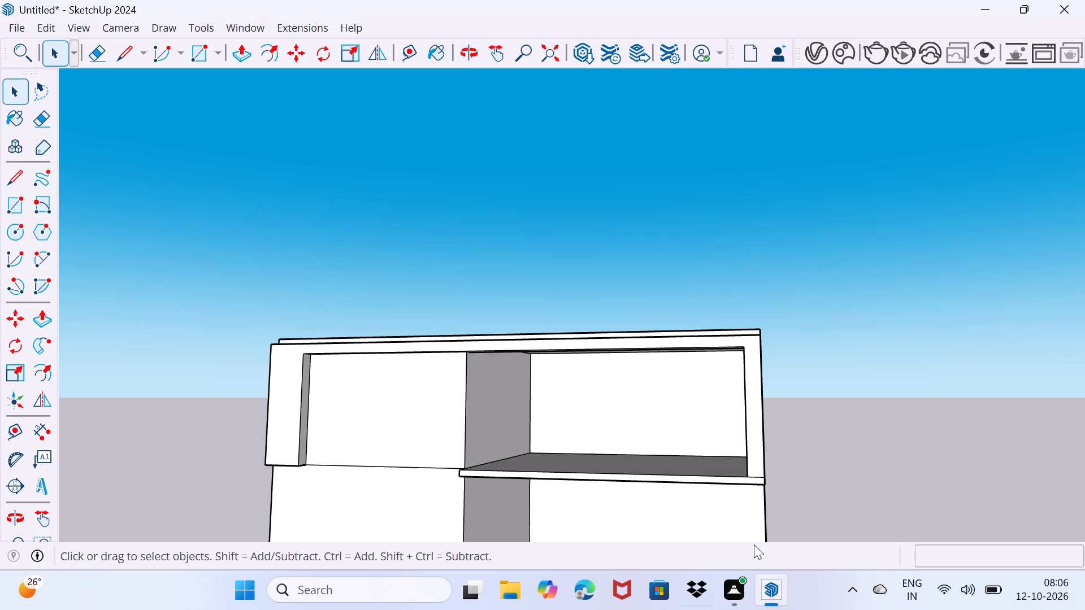
{"action": "scroll", "coordinate": [353, 468], "scroll_direction": "up", "scroll_amount": 1}
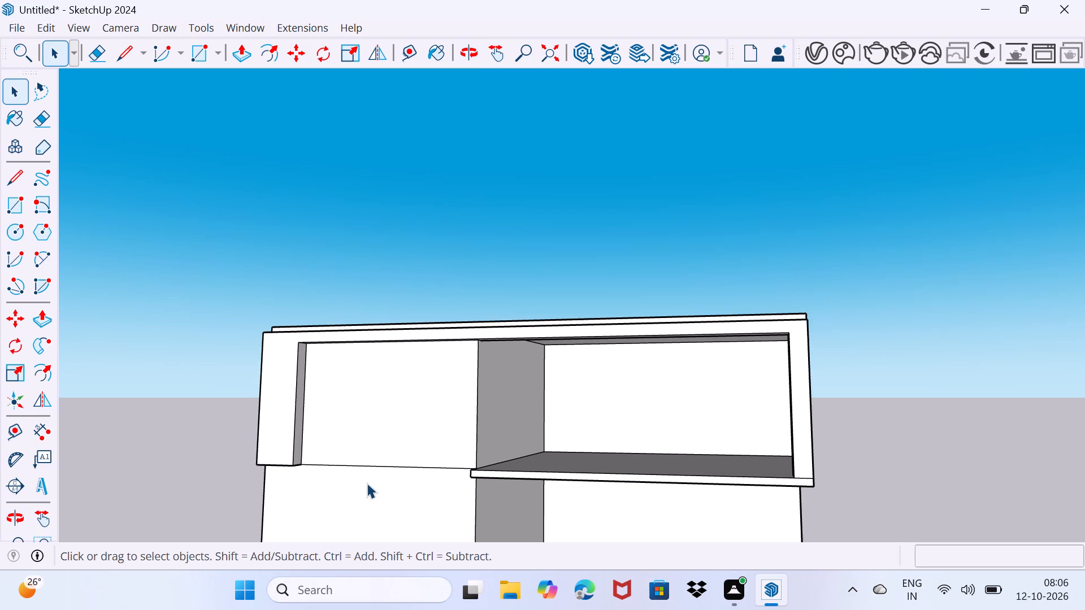
{"action": "scroll", "coordinate": [338, 485], "scroll_direction": "up", "scroll_amount": 1}
{"action": "middle_click_drag", "start_coordinate": [339, 484], "coordinate": [371, 516]}
{"action": "scroll", "coordinate": [361, 505], "scroll_direction": "up", "scroll_amount": 2}
{"action": "middle_click_drag", "start_coordinate": [354, 504], "coordinate": [268, 511]}
{"action": "scroll", "coordinate": [271, 502], "scroll_direction": "up", "scroll_amount": 2}
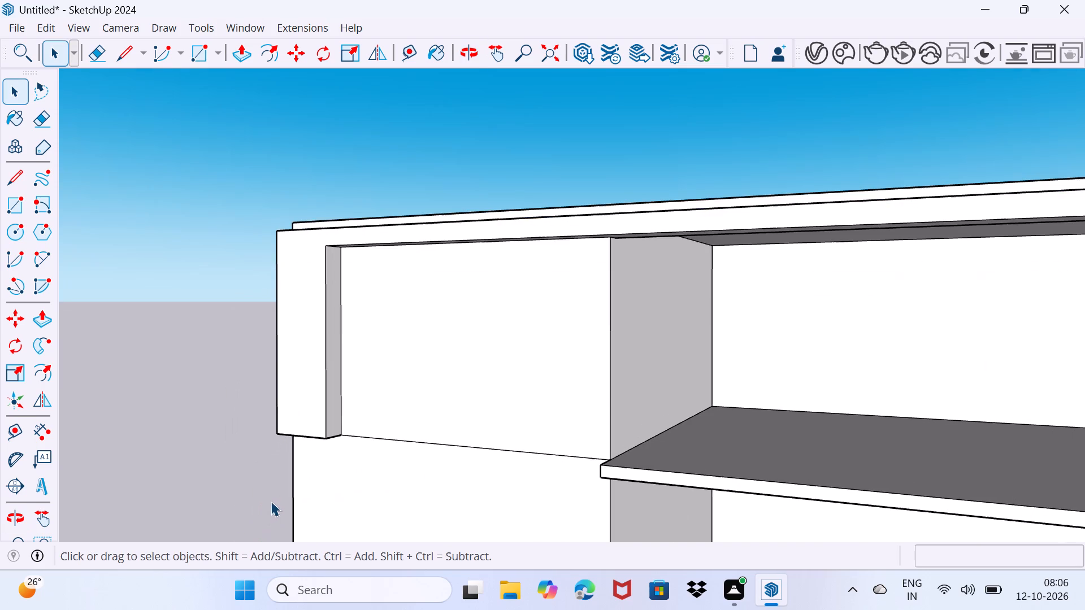
{"action": "key", "text": "r"}
{"action": "scroll", "coordinate": [329, 438], "scroll_direction": "up", "scroll_amount": 3}
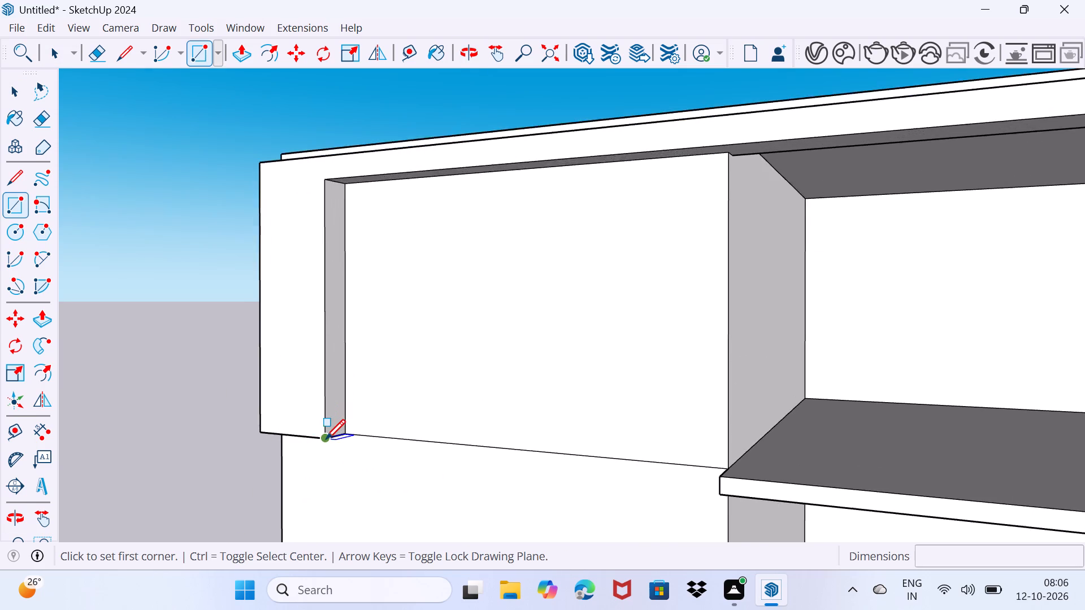
{"action": "scroll", "coordinate": [325, 439], "scroll_direction": "up", "scroll_amount": 6}
{"action": "middle_click_drag", "start_coordinate": [323, 439], "coordinate": [227, 455]}
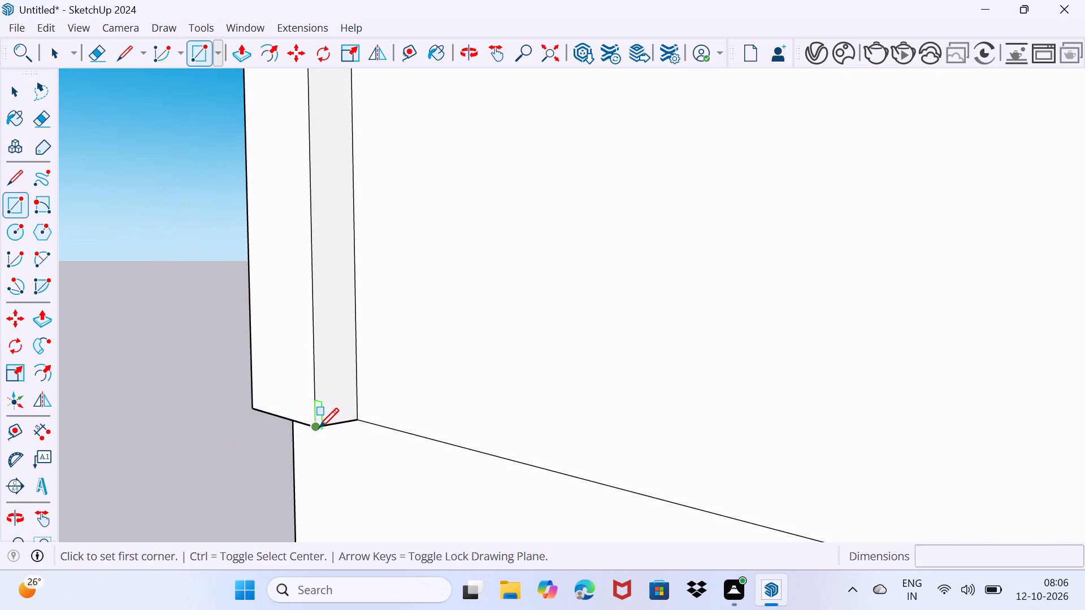
{"action": "left_click", "coordinate": [319, 426]}
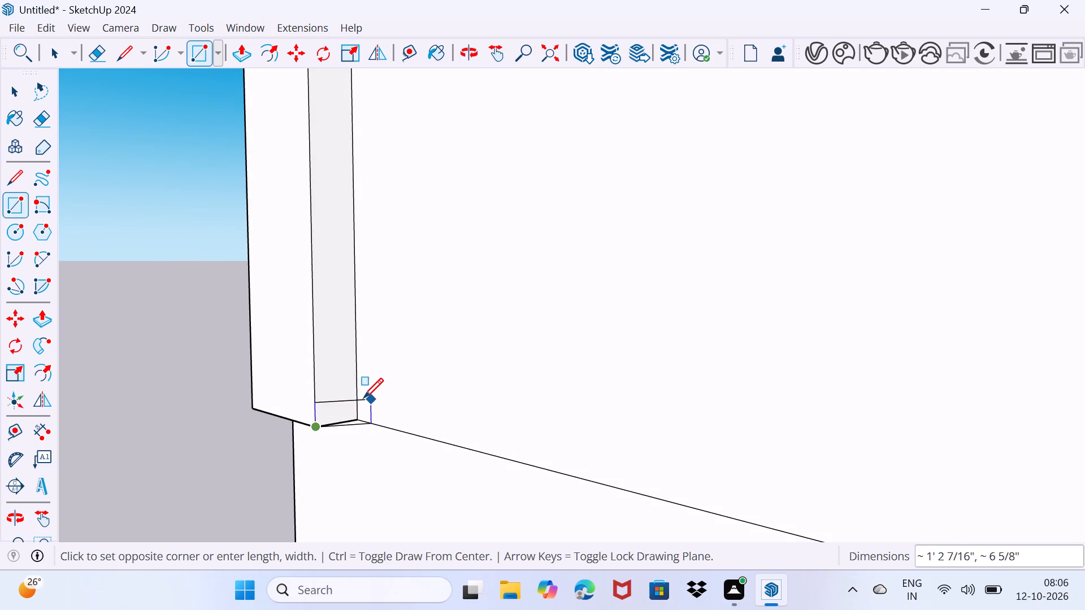
{"action": "left_click", "coordinate": [353, 391]}
{"action": "key", "text": "space"}
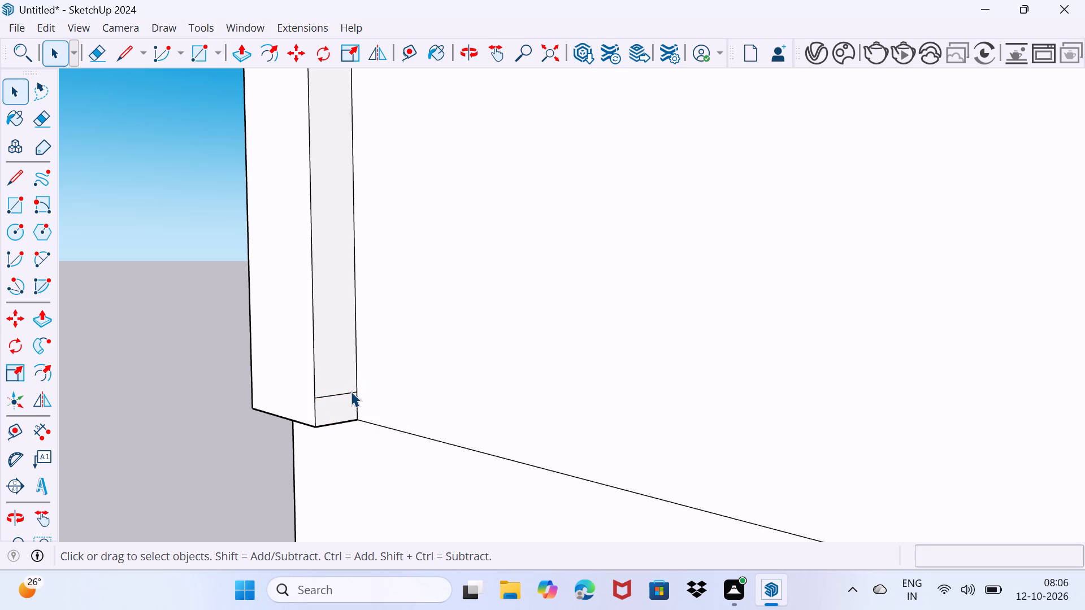
Extrude the small rectangle along the facade about 14' 1" to the start of the open floor slab, beginning the frame's bottom rail.
{"action": "key", "text": "p"}
{"action": "left_click", "coordinate": [336, 410]}
{"action": "scroll", "coordinate": [394, 396], "scroll_direction": "down", "scroll_amount": 2}
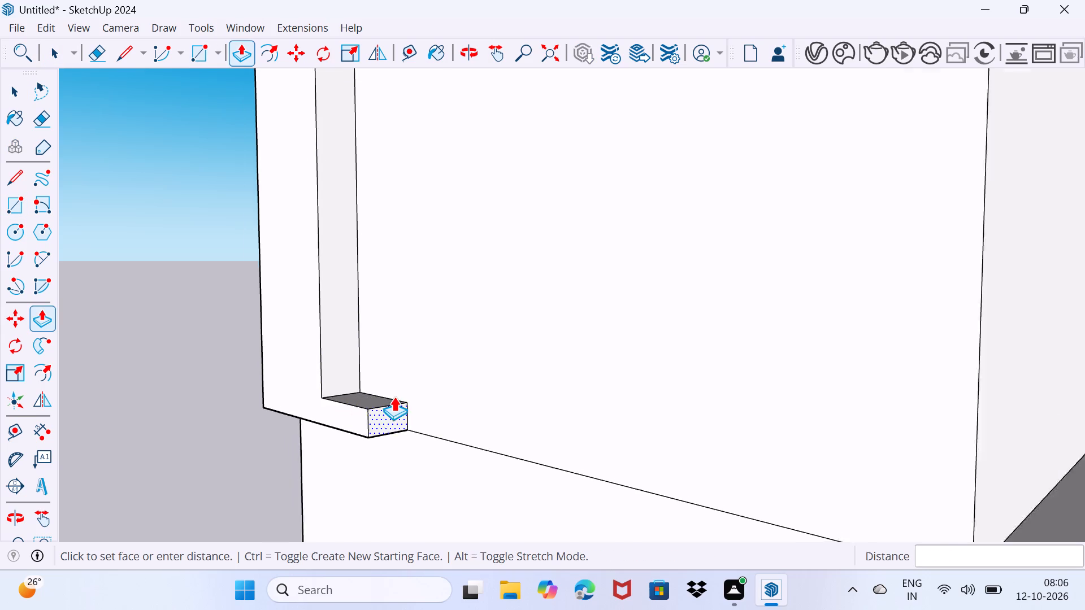
{"action": "scroll", "coordinate": [394, 396], "scroll_direction": "down", "scroll_amount": 18}
{"action": "middle_click", "coordinate": [390, 398]}
{"action": "middle_click", "coordinate": [390, 399]}
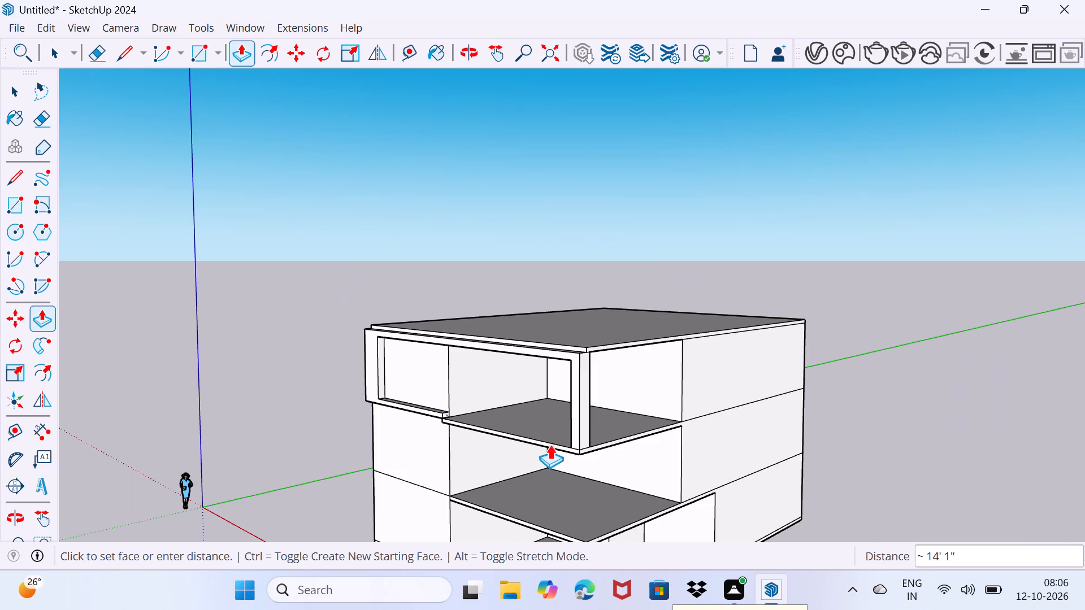
{"action": "left_click", "coordinate": [479, 439]}
Push the front face of the top storey's floor slab back flush with the facade wall.
{"action": "scroll", "coordinate": [433, 413], "scroll_direction": "up", "scroll_amount": 6}
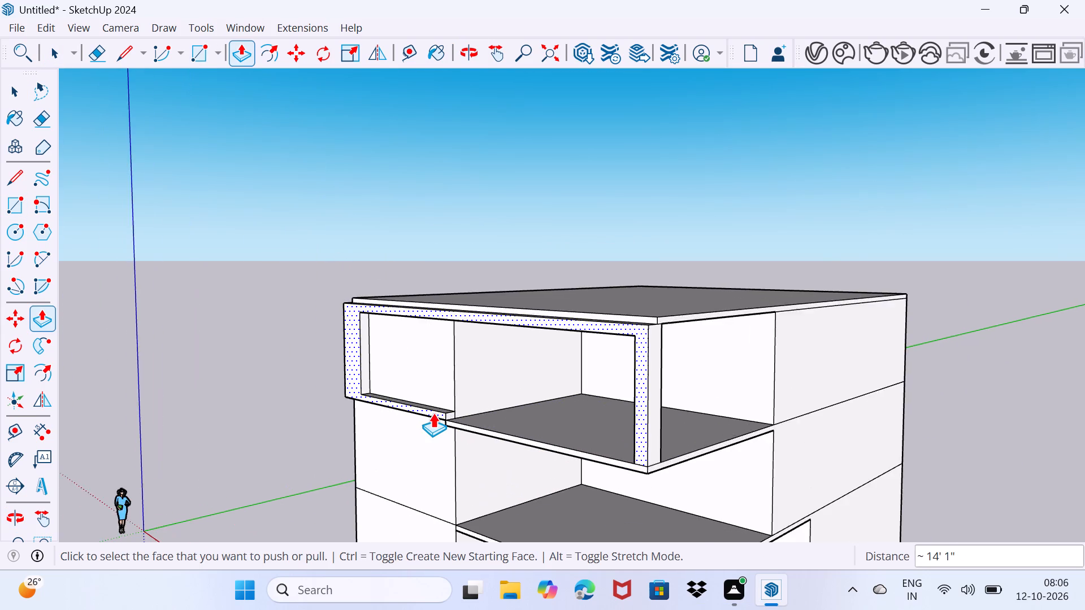
{"action": "scroll", "coordinate": [433, 413], "scroll_direction": "up", "scroll_amount": 6}
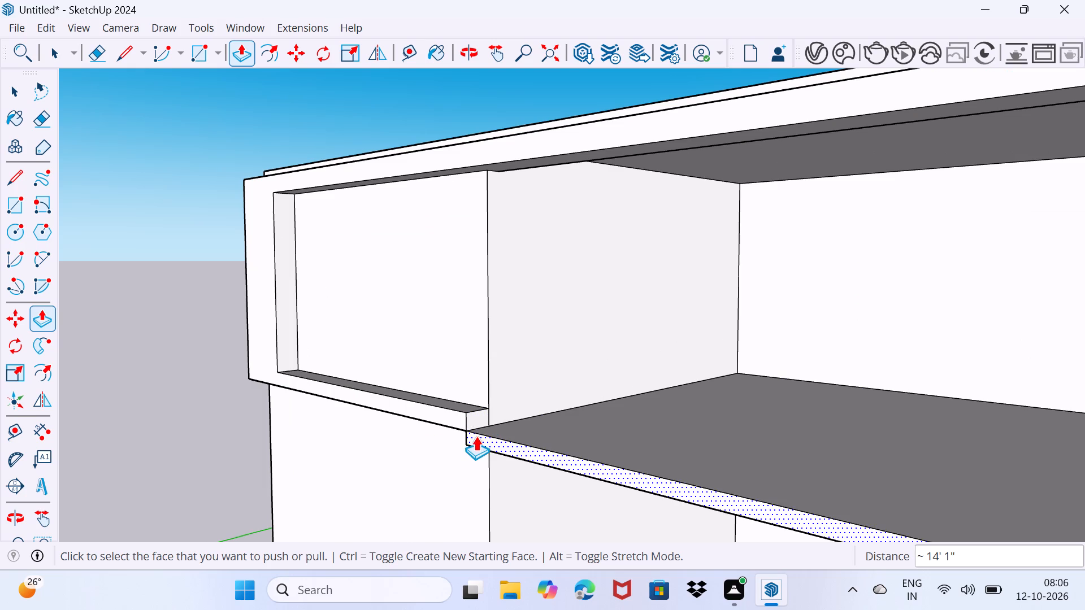
{"action": "left_click", "coordinate": [476, 436]}
{"action": "left_click", "coordinate": [492, 421]}
{"action": "key", "text": "space"}
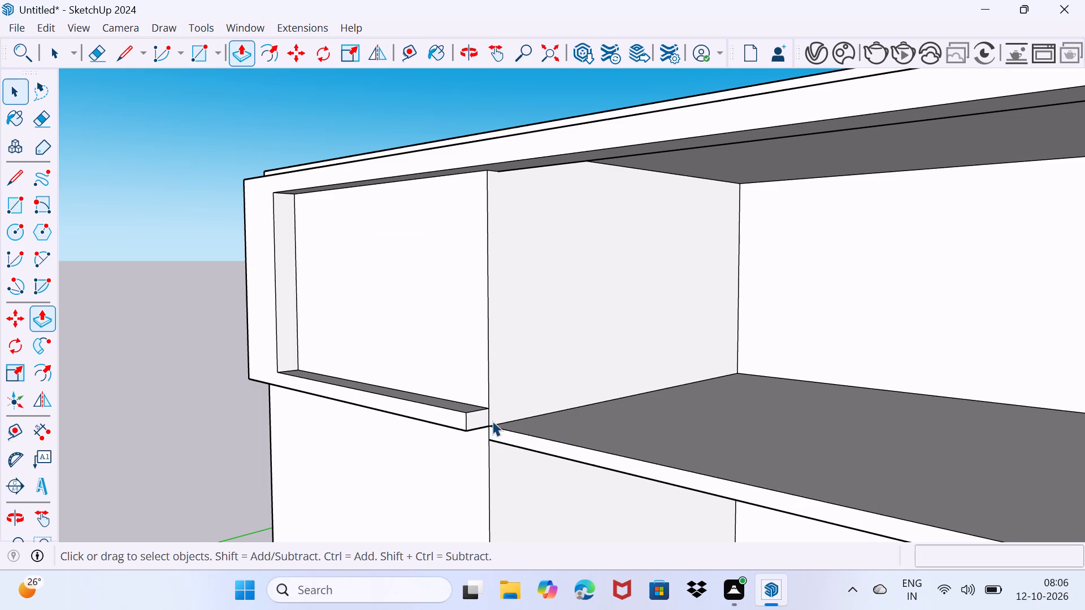
Extrude the end face of the frame's bottom rail about 21' 8" across the opening to the far post.
{"action": "left_click", "coordinate": [474, 417]}
{"action": "key", "text": "p"}
{"action": "left_click", "coordinate": [475, 416]}
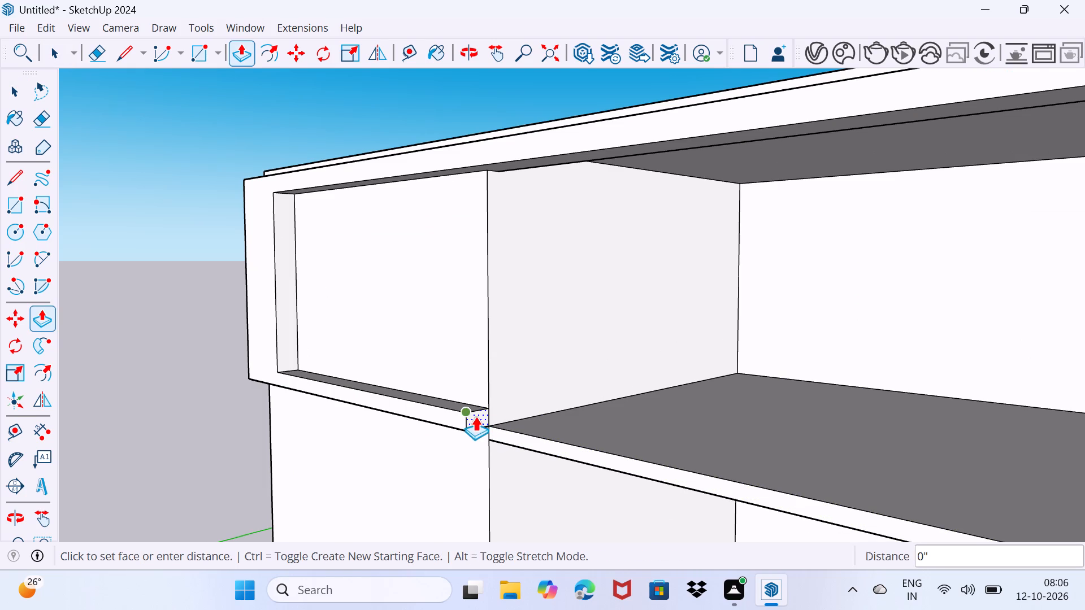
{"action": "scroll", "coordinate": [614, 447], "scroll_direction": "down", "scroll_amount": 10}
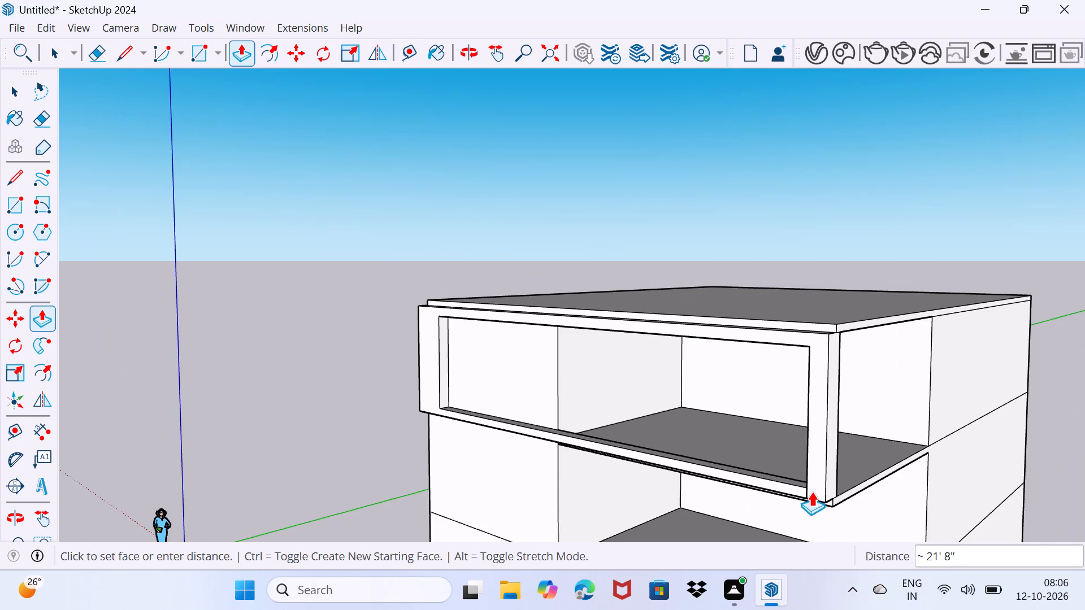
{"action": "left_click", "coordinate": [815, 489]}
Extrude the underside of the frame's far post down 6" to the bottom of the floor slab.
{"action": "middle_click_drag", "start_coordinate": [804, 503], "coordinate": [855, 400]}
{"action": "scroll", "coordinate": [849, 424], "scroll_direction": "up", "scroll_amount": 9}
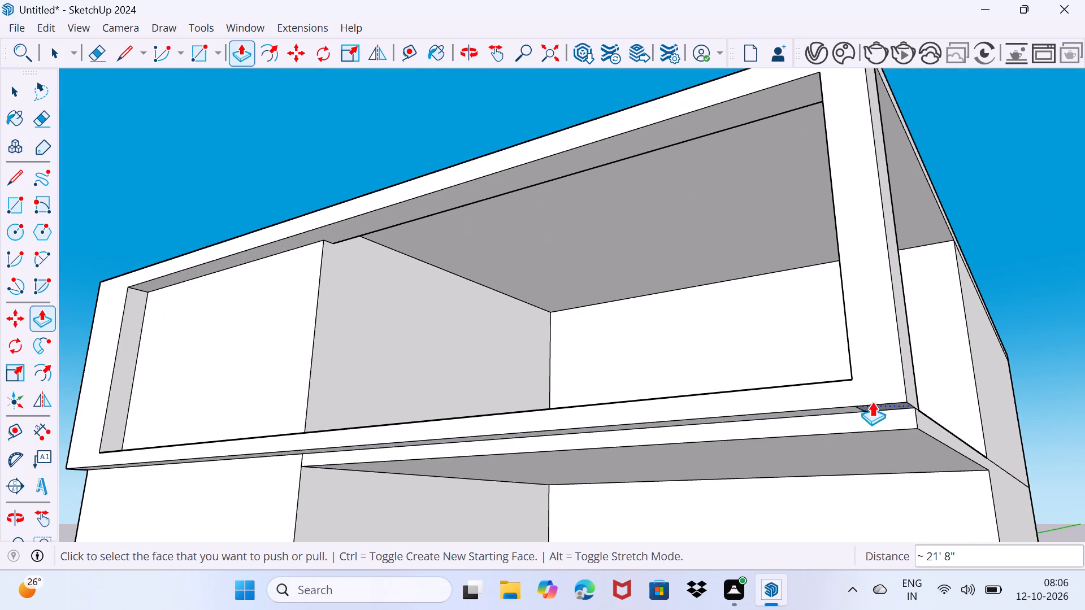
{"action": "left_click", "coordinate": [871, 412]}
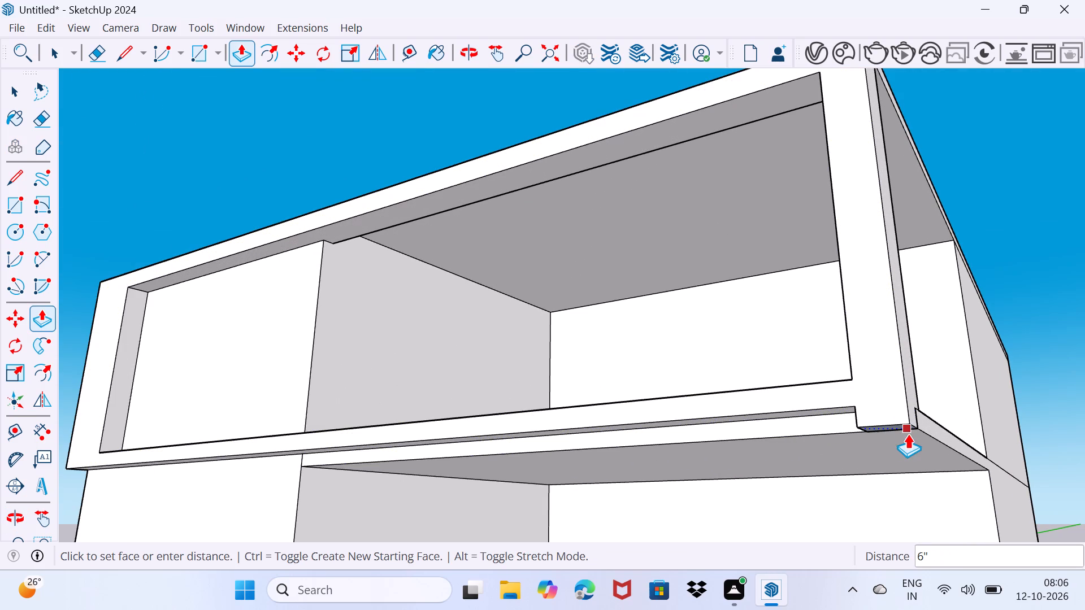
{"action": "left_click", "coordinate": [908, 434]}
Extrude the underside of the frame's bottom rail down, level with the bottom of the far post.
{"action": "left_click", "coordinate": [782, 413]}
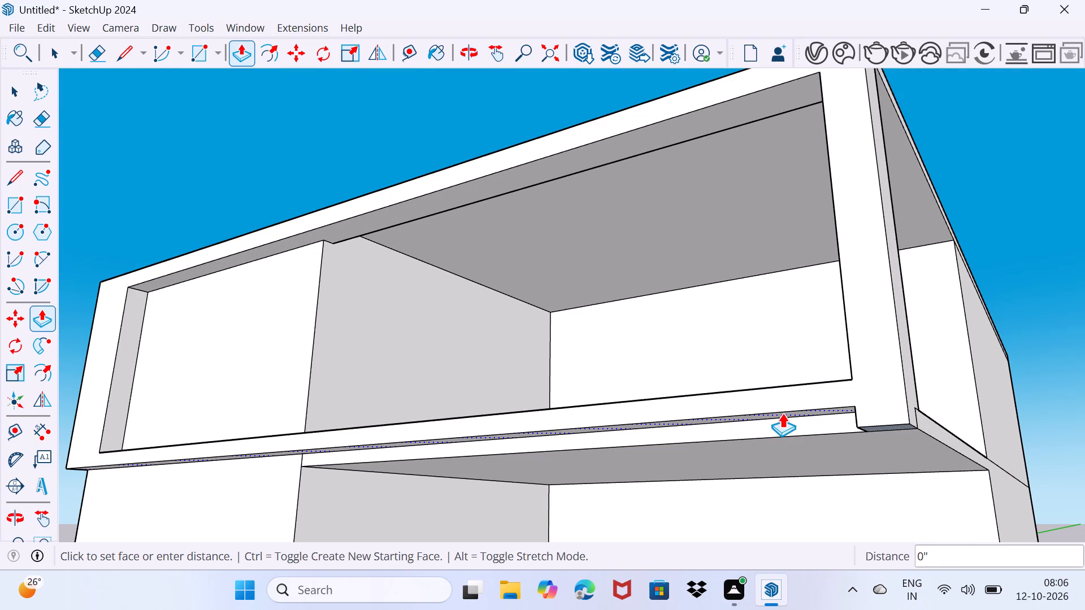
{"action": "left_click", "coordinate": [798, 439]}
{"action": "key", "text": "space"}
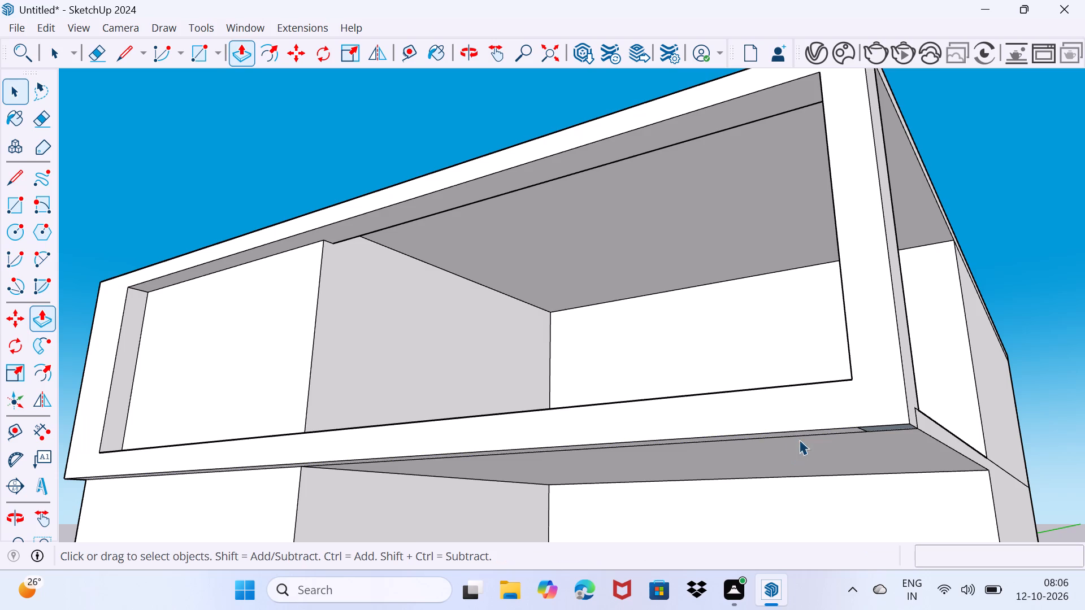
Examine the closed top-storey frame from the front, the far side and the corner.
{"action": "left_click_drag", "start_coordinate": [697, 439], "coordinate": [726, 407]}
{"action": "middle_click_drag", "start_coordinate": [728, 403], "coordinate": [609, 455]}
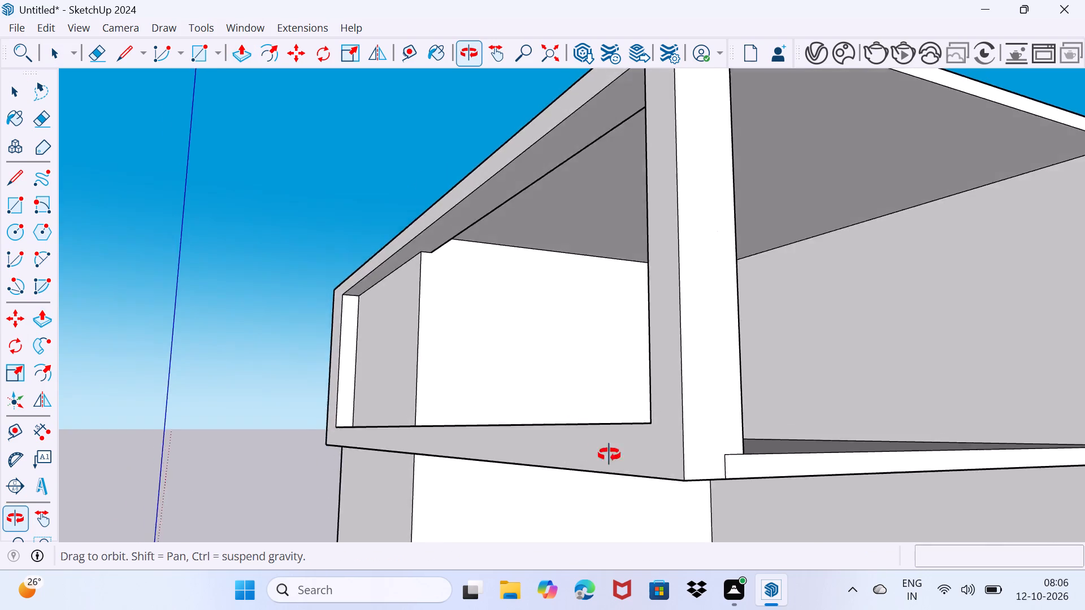
{"action": "middle_click_drag", "start_coordinate": [609, 455], "coordinate": [766, 472]}
{"action": "scroll", "coordinate": [659, 460], "scroll_direction": "down", "scroll_amount": 3}
{"action": "scroll", "coordinate": [766, 472], "scroll_direction": "down", "scroll_amount": 5}
{"action": "middle_click_drag", "start_coordinate": [560, 451], "coordinate": [708, 461]}
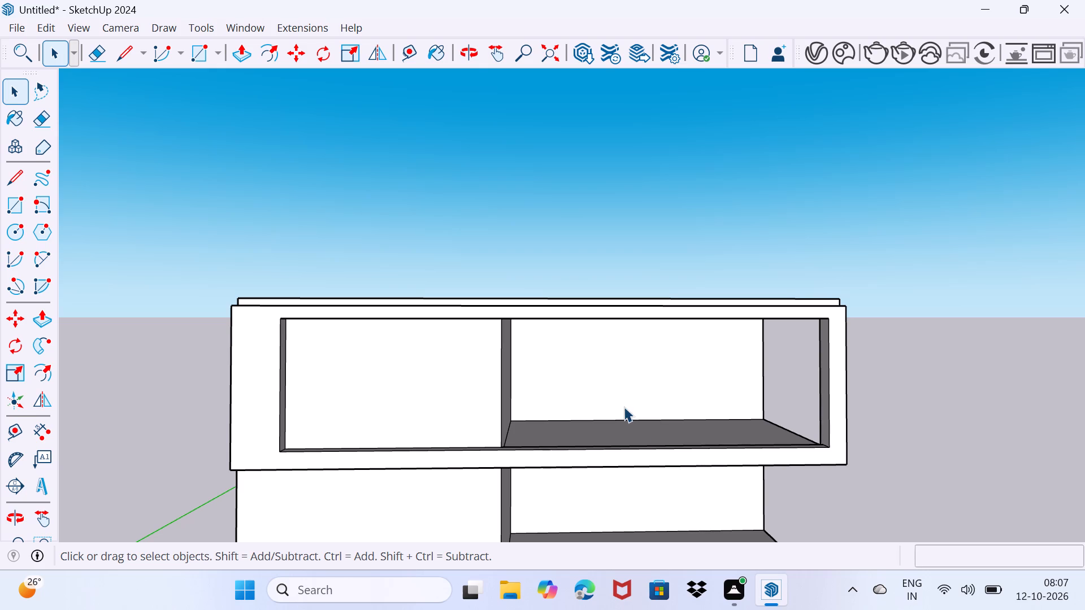
{"action": "middle_click_drag", "start_coordinate": [619, 406], "coordinate": [131, 396]}
{"action": "middle_click_drag", "start_coordinate": [132, 396], "coordinate": [155, 403]}
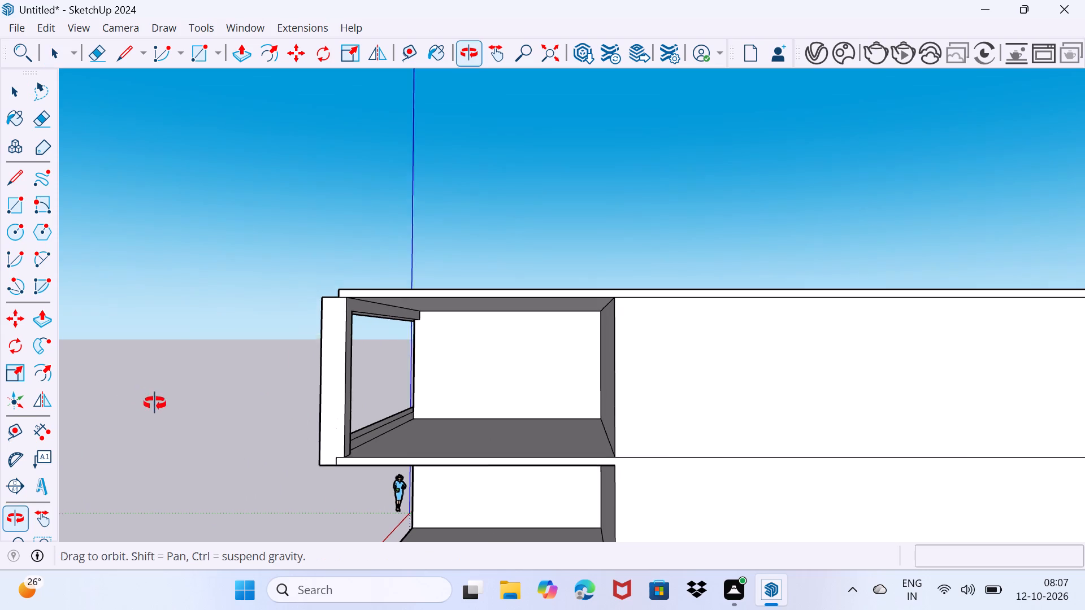
{"action": "middle_click_drag", "start_coordinate": [155, 403], "coordinate": [345, 427]}
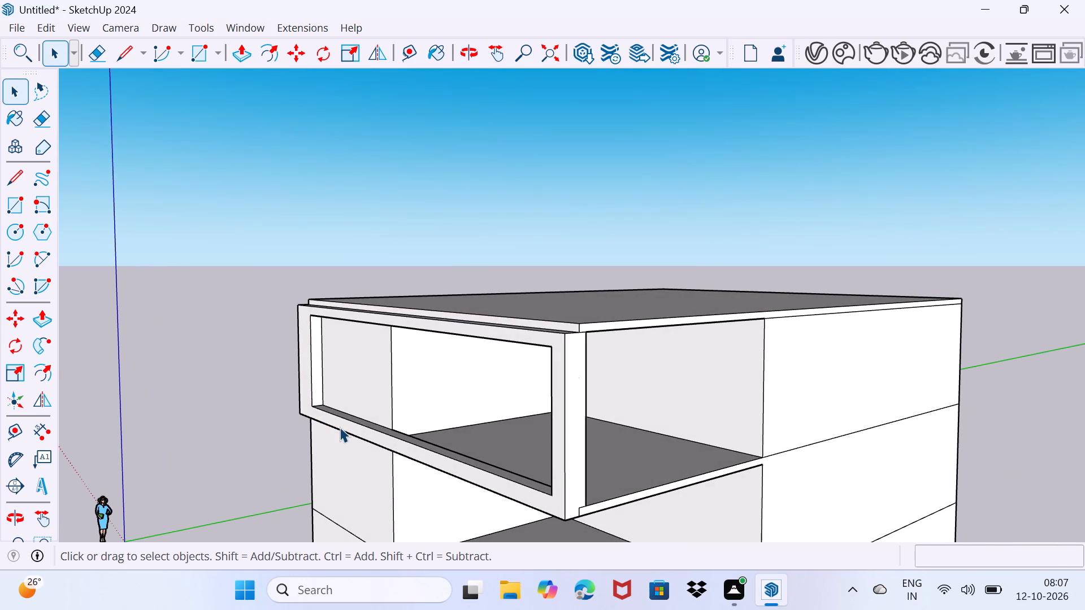
{"action": "middle_click_drag", "start_coordinate": [340, 427], "coordinate": [697, 403]}
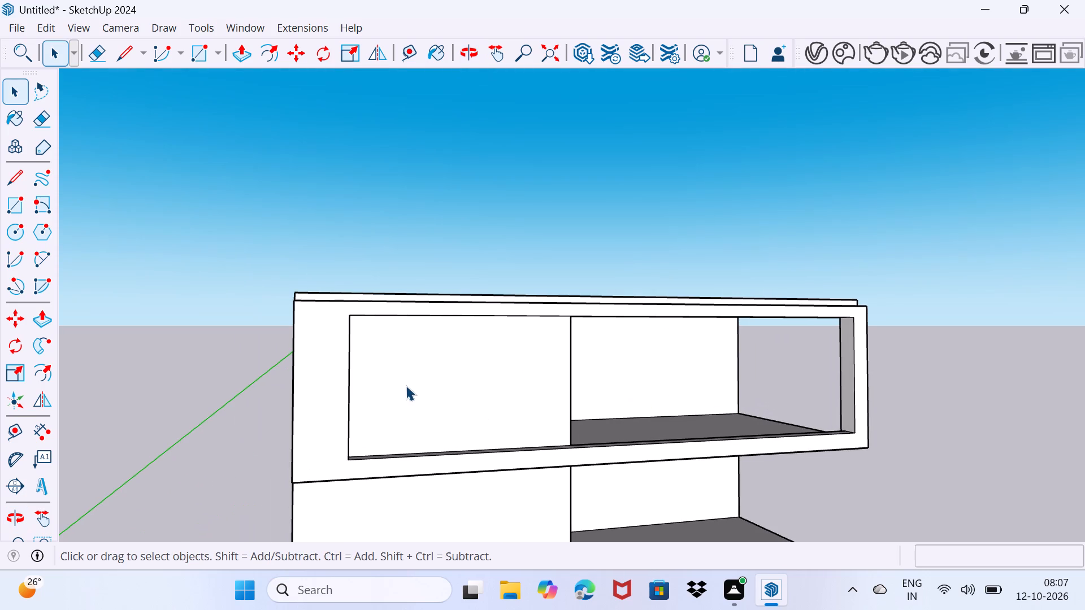
Draw a rectangle about 6' 9 7/16" by 8' 3 11/16" on the wall inside the frame, ending at the midpoint of the wall's bottom edge.
{"action": "key", "text": "r"}
{"action": "middle_click_drag", "start_coordinate": [396, 390], "coordinate": [348, 376]}
{"action": "scroll", "coordinate": [348, 374], "scroll_direction": "up", "scroll_amount": 1}
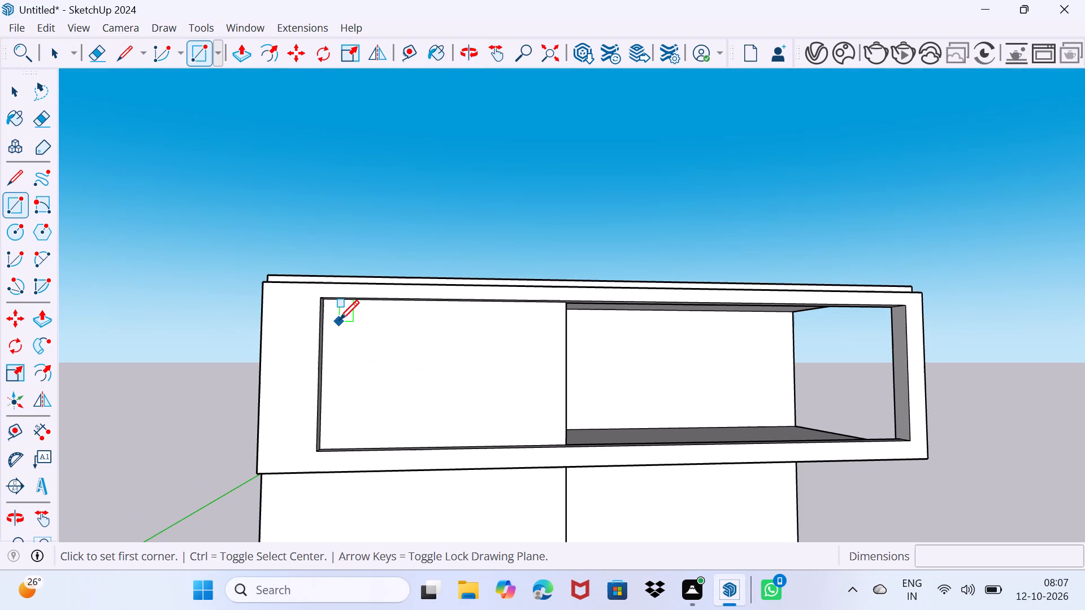
{"action": "scroll", "coordinate": [328, 313], "scroll_direction": "up", "scroll_amount": 3}
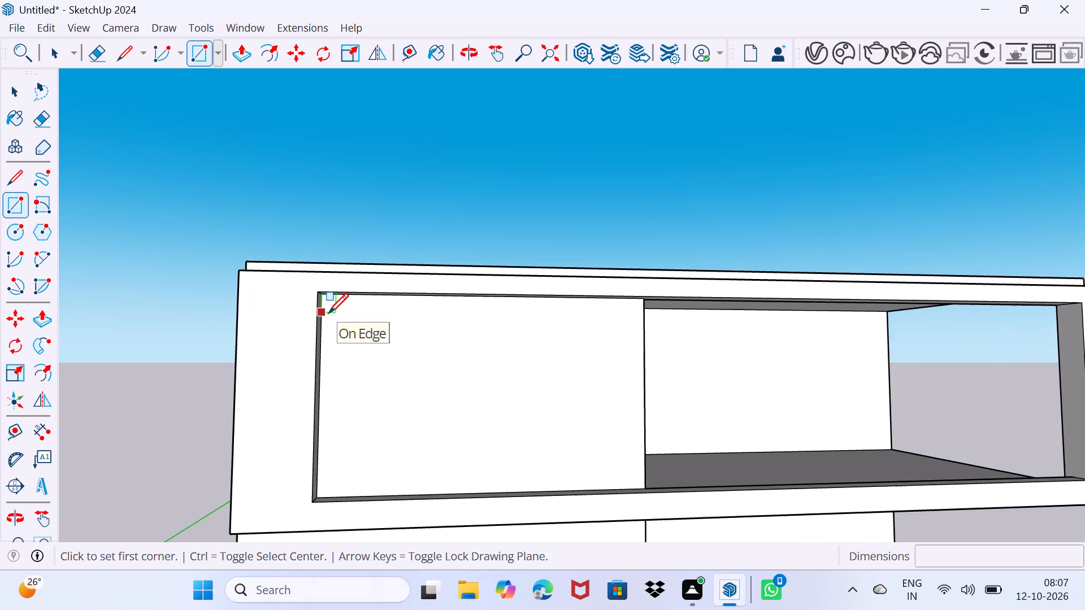
{"action": "scroll", "coordinate": [328, 313], "scroll_direction": "up", "scroll_amount": 2}
{"action": "middle_click_drag", "start_coordinate": [327, 335], "coordinate": [320, 312]}
{"action": "scroll", "coordinate": [323, 319], "scroll_direction": "up", "scroll_amount": 1}
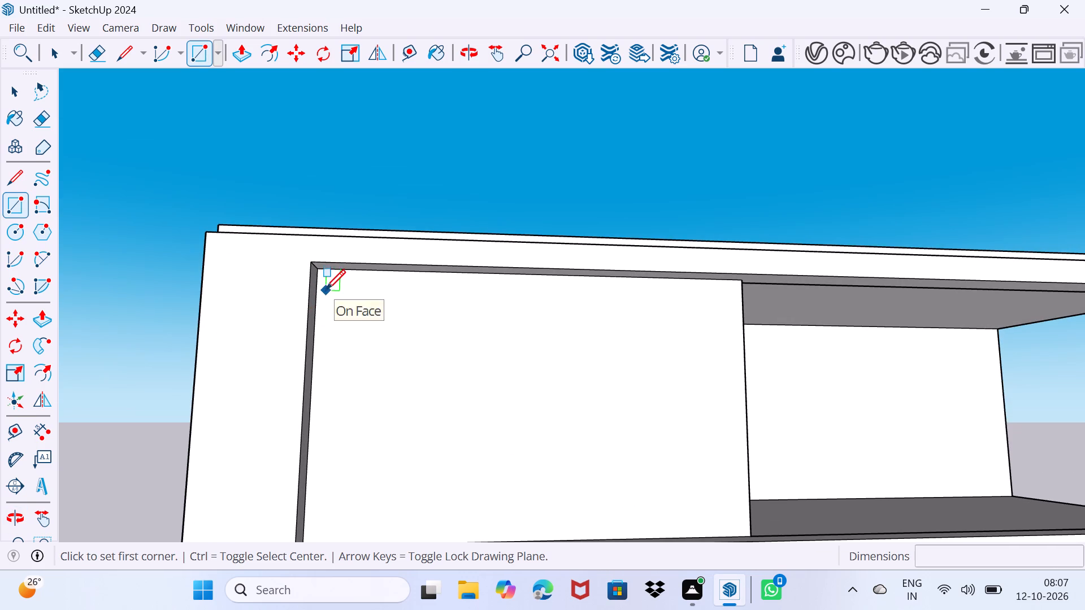
{"action": "left_click", "coordinate": [326, 276]}
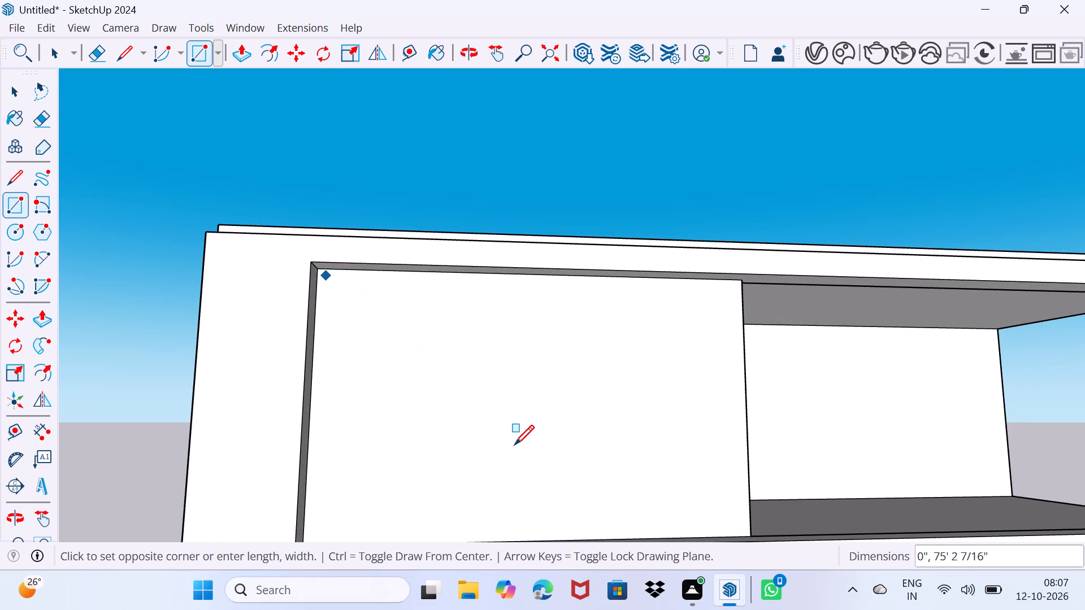
{"action": "scroll", "coordinate": [522, 454], "scroll_direction": "down", "scroll_amount": 6}
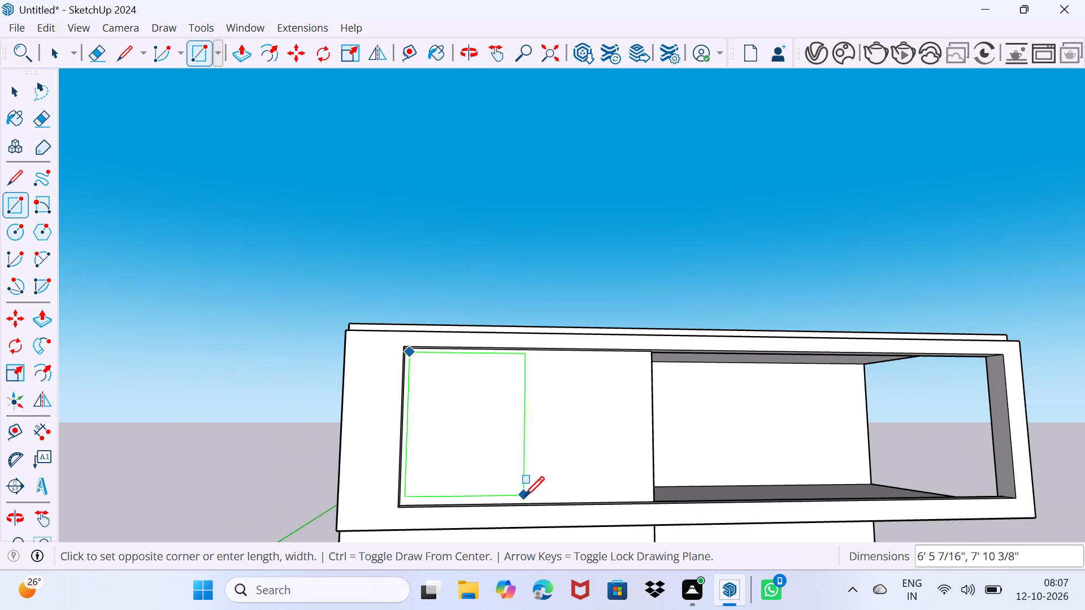
{"action": "scroll", "coordinate": [526, 498], "scroll_direction": "up", "scroll_amount": 4}
{"action": "middle_click_drag", "start_coordinate": [526, 499], "coordinate": [523, 525]}
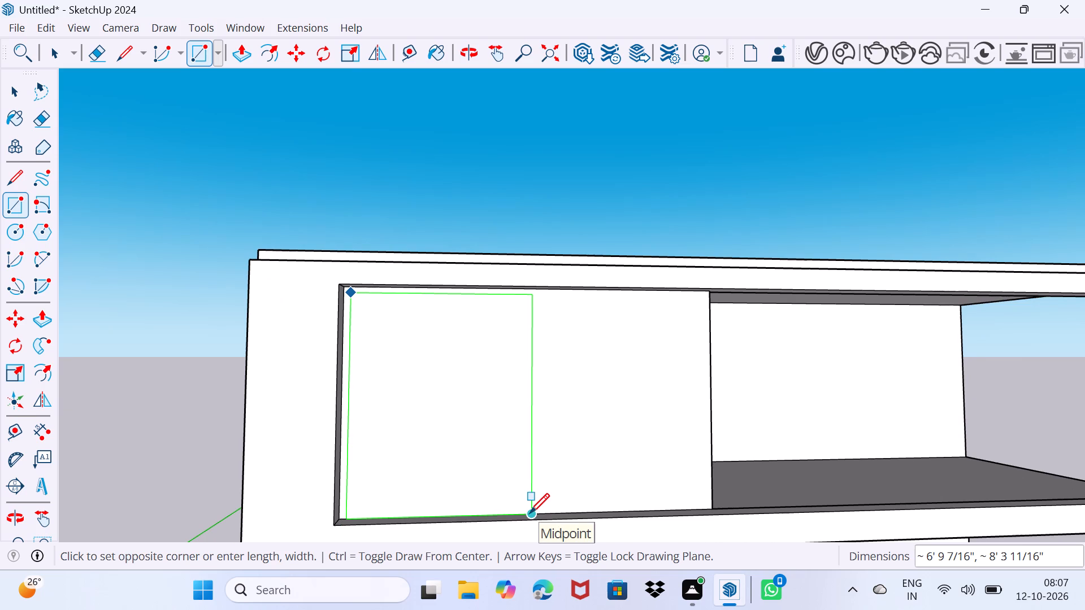
{"action": "left_click", "coordinate": [530, 513]}
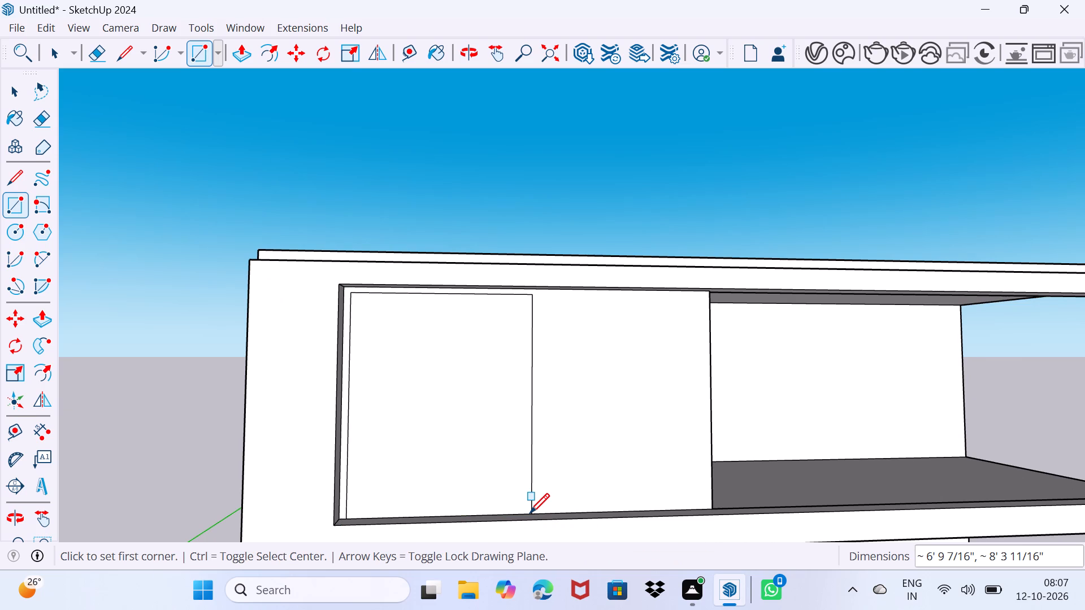
{"action": "key", "text": "space"}
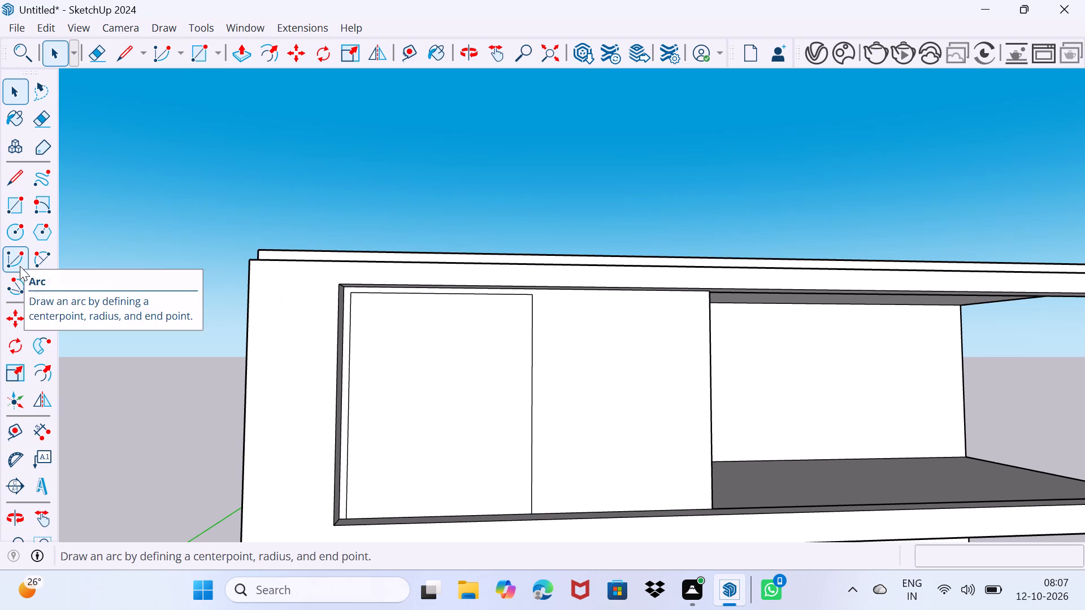
Offset the new wall rectangle's outline inward about 5 5/16" to form a border.
{"action": "left_click", "coordinate": [41, 374]}
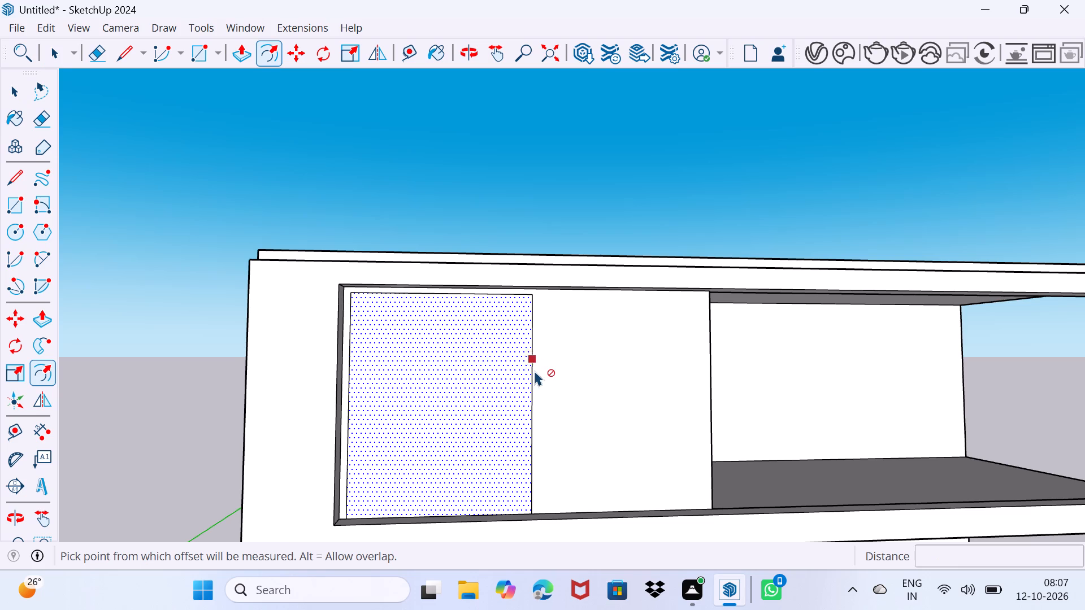
{"action": "left_click", "coordinate": [524, 371]}
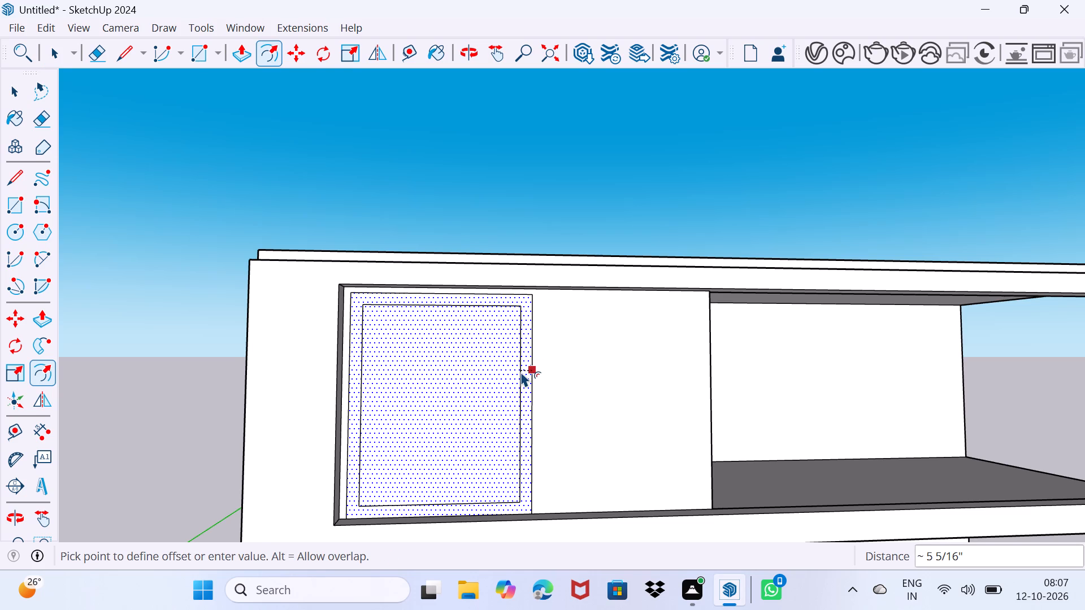
{"action": "left_click", "coordinate": [521, 372]}
{"action": "key", "text": "space"}
{"action": "left_click_drag", "start_coordinate": [581, 403], "coordinate": [587, 376]}
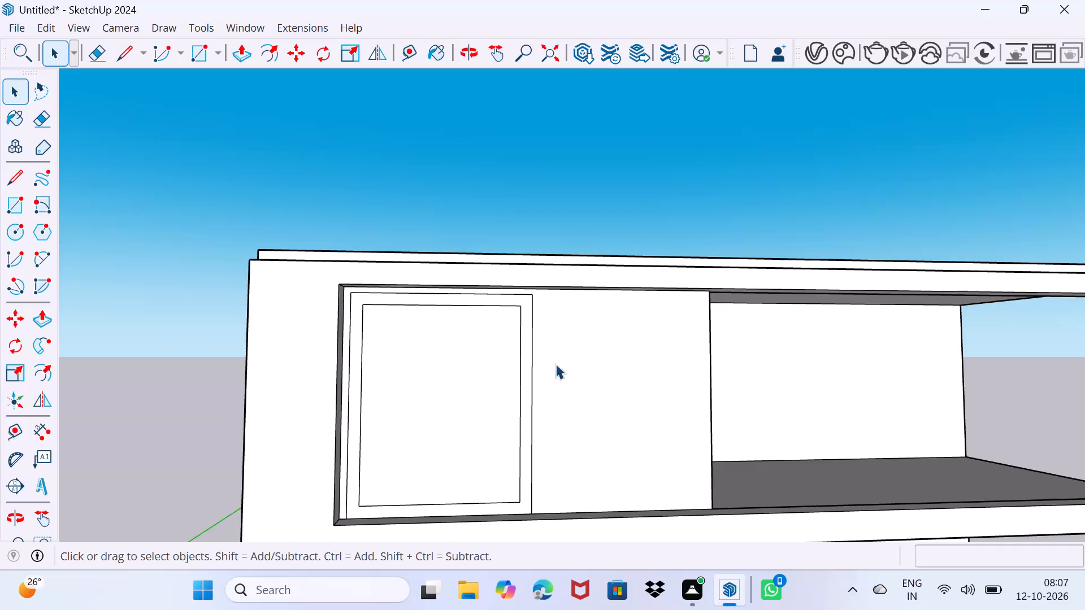
Push the inner rectangle back into the wall to form a window recess more than 1' deep.
{"action": "scroll", "coordinate": [404, 415], "scroll_direction": "up", "scroll_amount": 1}
{"action": "middle_click_drag", "start_coordinate": [400, 425], "coordinate": [376, 455]}
{"action": "left_click", "coordinate": [403, 426]}
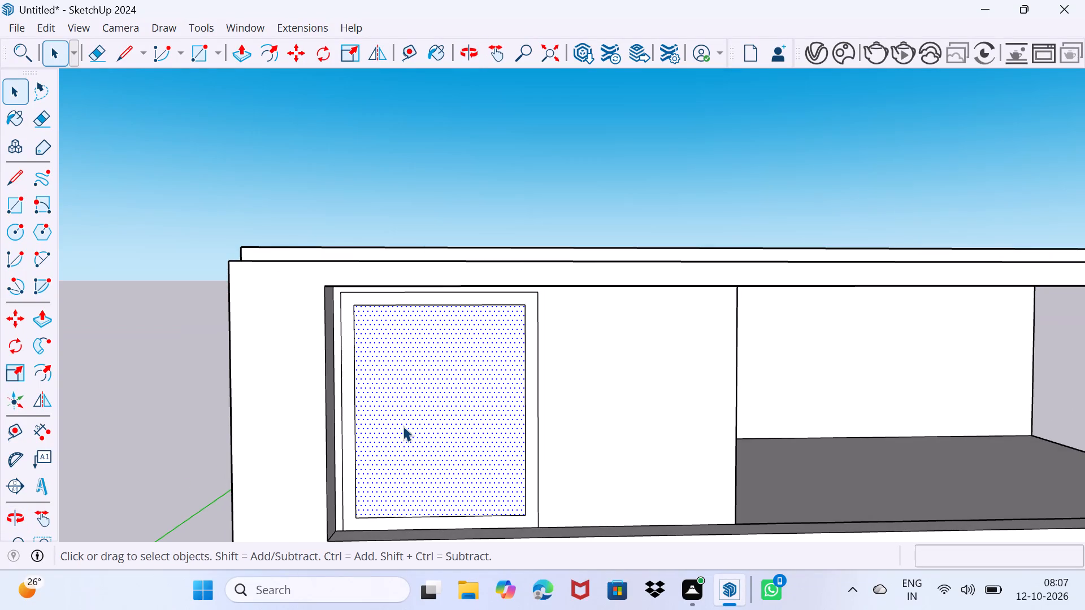
{"action": "key", "text": "p"}
{"action": "left_click", "coordinate": [403, 426]}
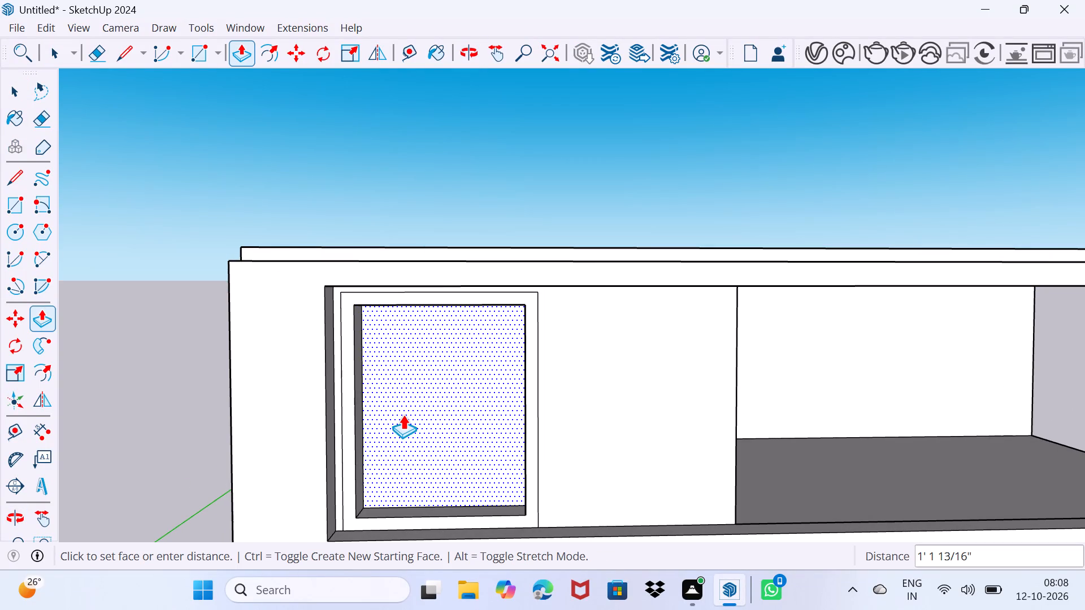
{"action": "left_click", "coordinate": [404, 411]}
{"action": "key", "text": "space"}
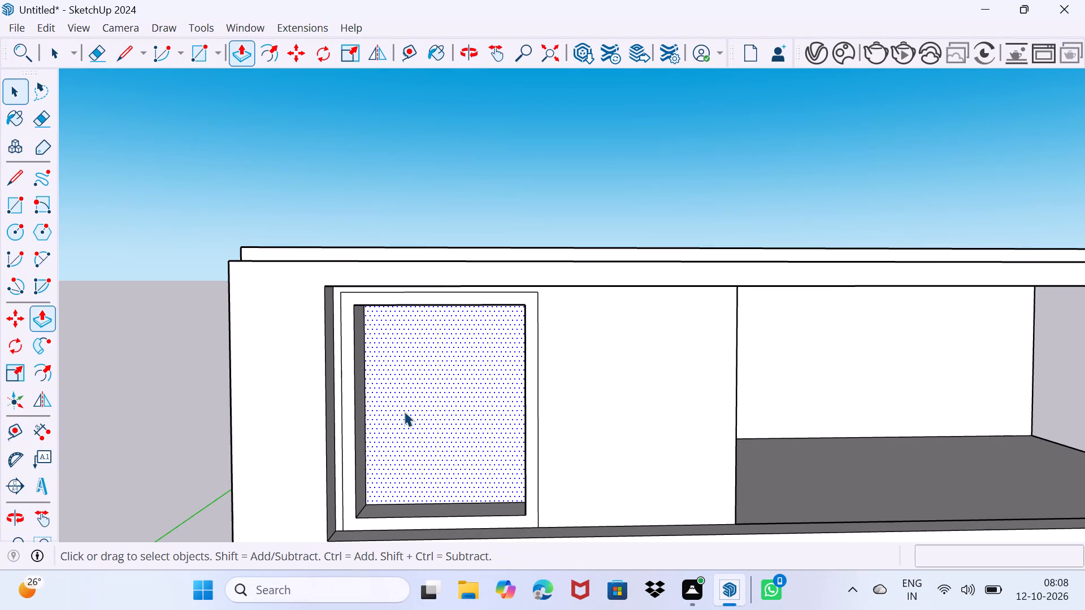
{"action": "left_click_drag", "start_coordinate": [585, 420], "coordinate": [599, 397]}
Extrude the border around the recess a few inches out from the wall as a raised window frame.
{"action": "middle_click_drag", "start_coordinate": [537, 451], "coordinate": [510, 449]}
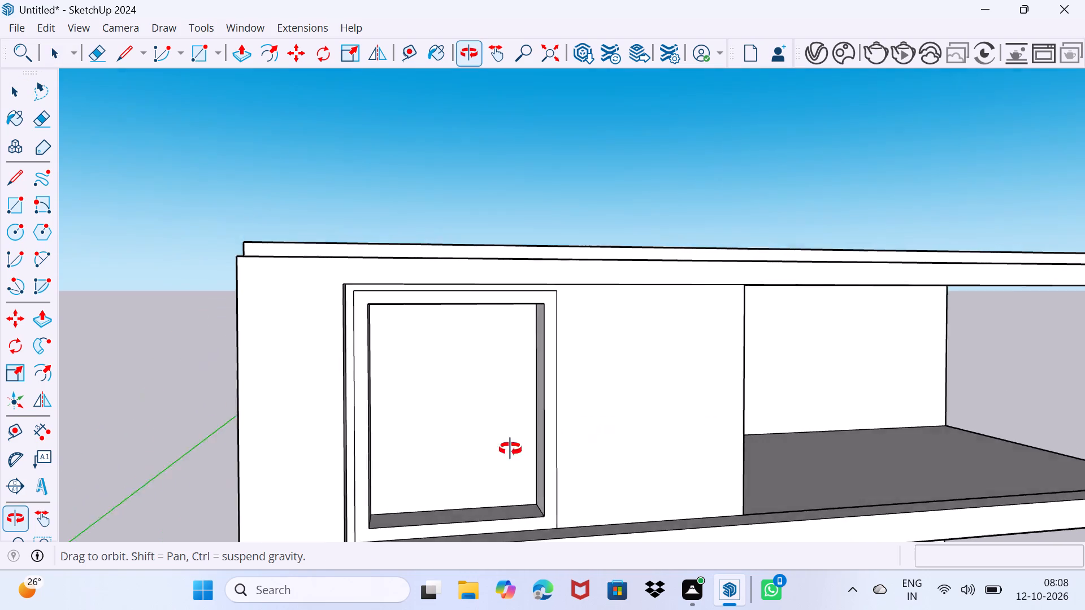
{"action": "middle_click_drag", "start_coordinate": [510, 449], "coordinate": [492, 447]}
{"action": "scroll", "coordinate": [507, 429], "scroll_direction": "up", "scroll_amount": 1}
{"action": "left_click", "coordinate": [515, 425]}
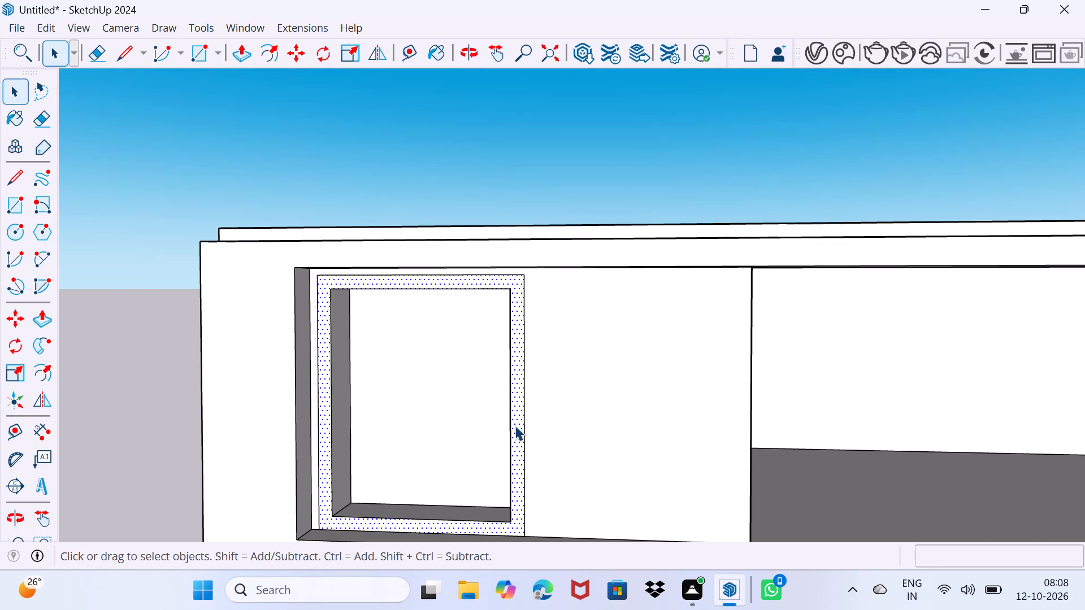
{"action": "key", "text": "p"}
{"action": "left_click", "coordinate": [515, 425]}
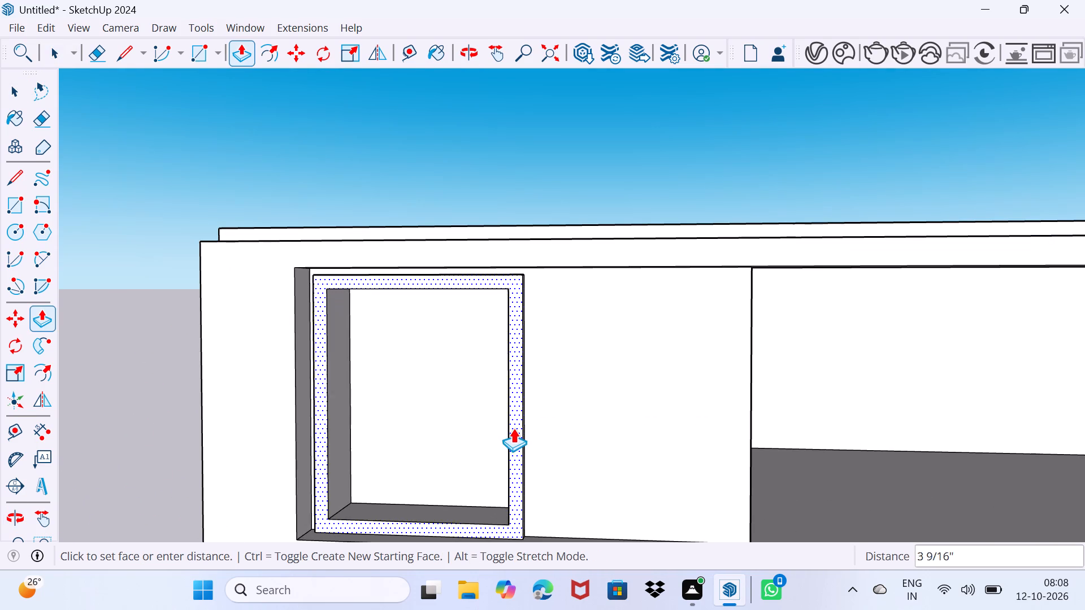
{"action": "left_click", "coordinate": [513, 429]}
{"action": "key", "text": "space"}
{"action": "left_click_drag", "start_coordinate": [597, 444], "coordinate": [606, 429]}
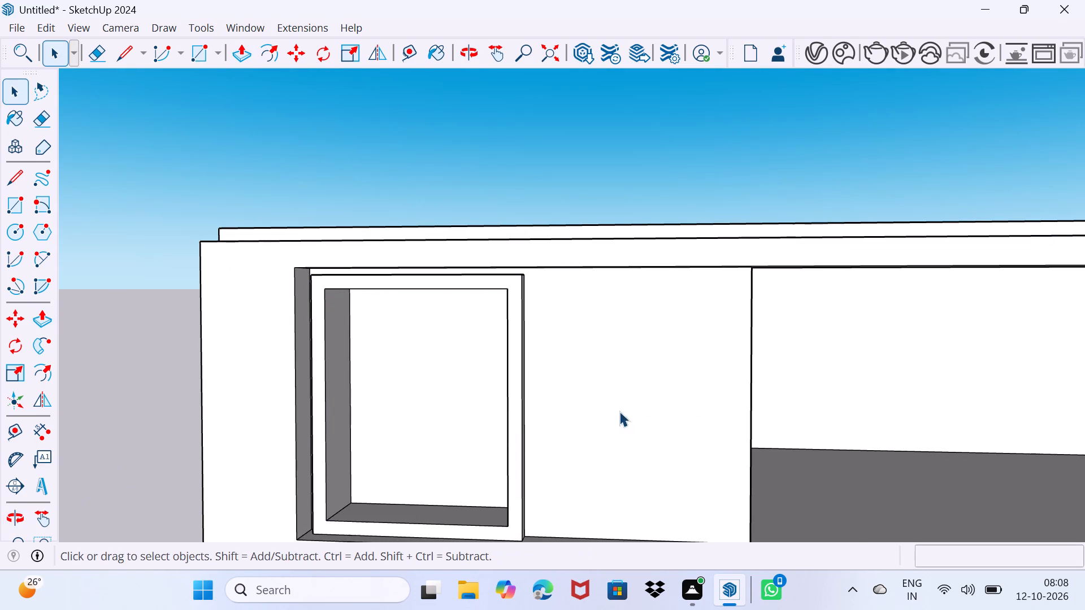
Extrude the top face of the window frame up 2 1/16" to meet the underside of the facade frame.
{"action": "middle_click_drag", "start_coordinate": [572, 473], "coordinate": [598, 439]}
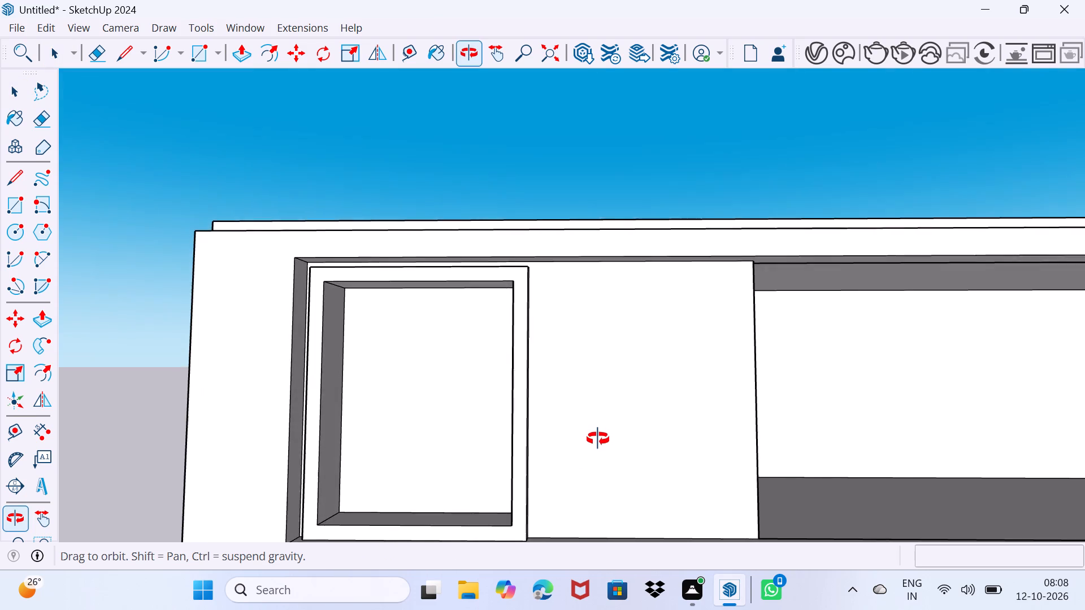
{"action": "middle_click_drag", "start_coordinate": [598, 439], "coordinate": [596, 426]}
{"action": "scroll", "coordinate": [596, 426], "scroll_direction": "down", "scroll_amount": 2}
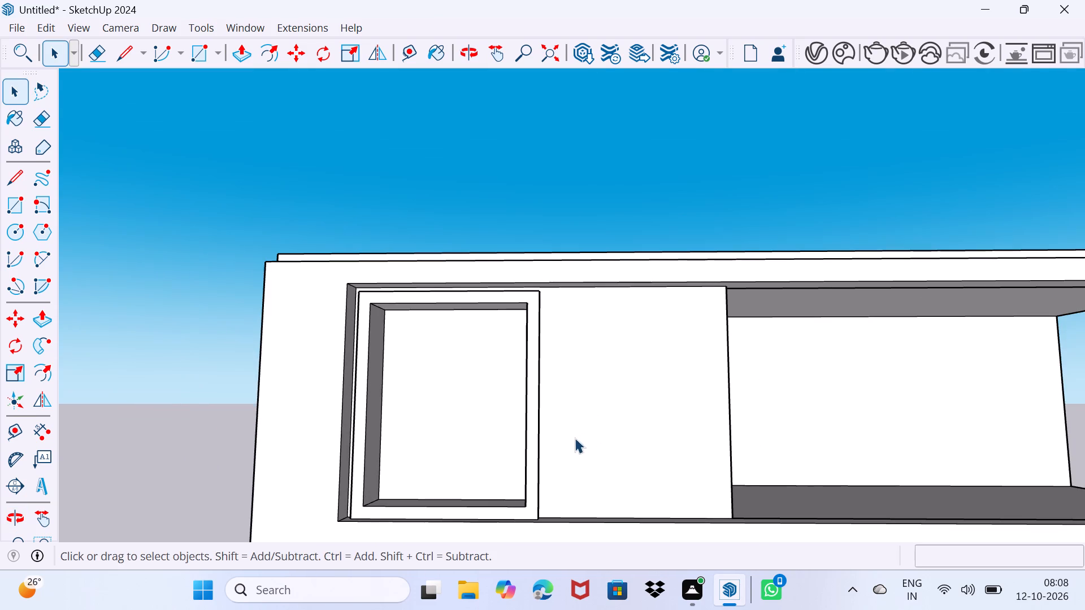
{"action": "middle_click_drag", "start_coordinate": [571, 439], "coordinate": [553, 455]}
{"action": "scroll", "coordinate": [592, 335], "scroll_direction": "up", "scroll_amount": 3}
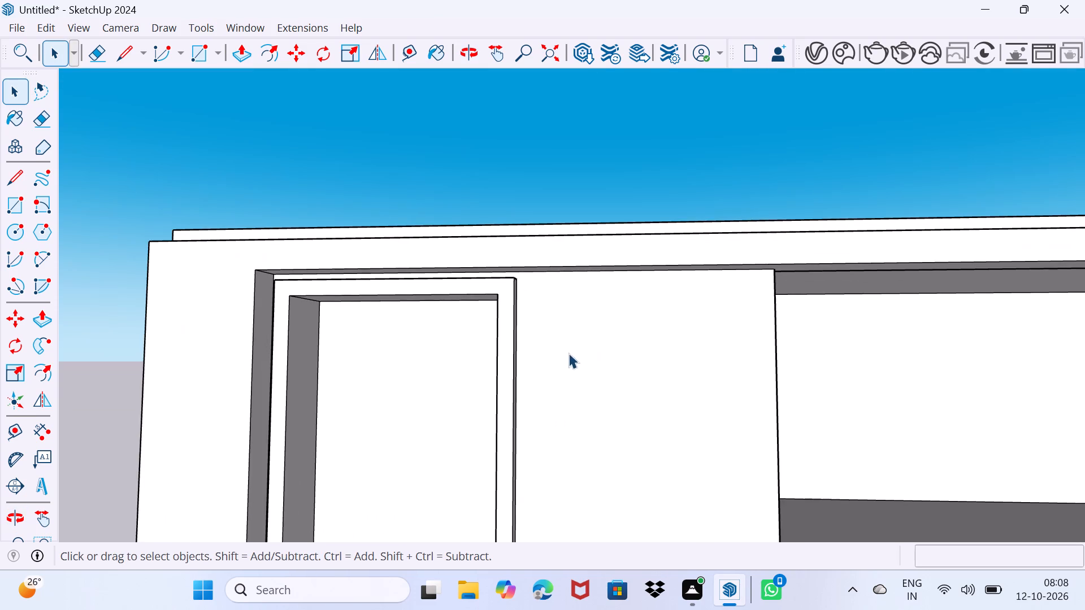
{"action": "scroll", "coordinate": [531, 337], "scroll_direction": "up", "scroll_amount": 2}
{"action": "middle_click_drag", "start_coordinate": [498, 308], "coordinate": [525, 364]}
{"action": "scroll", "coordinate": [445, 308], "scroll_direction": "up", "scroll_amount": 7}
{"action": "middle_click_drag", "start_coordinate": [442, 298], "coordinate": [461, 276]}
{"action": "scroll", "coordinate": [473, 264], "scroll_direction": "up", "scroll_amount": 7}
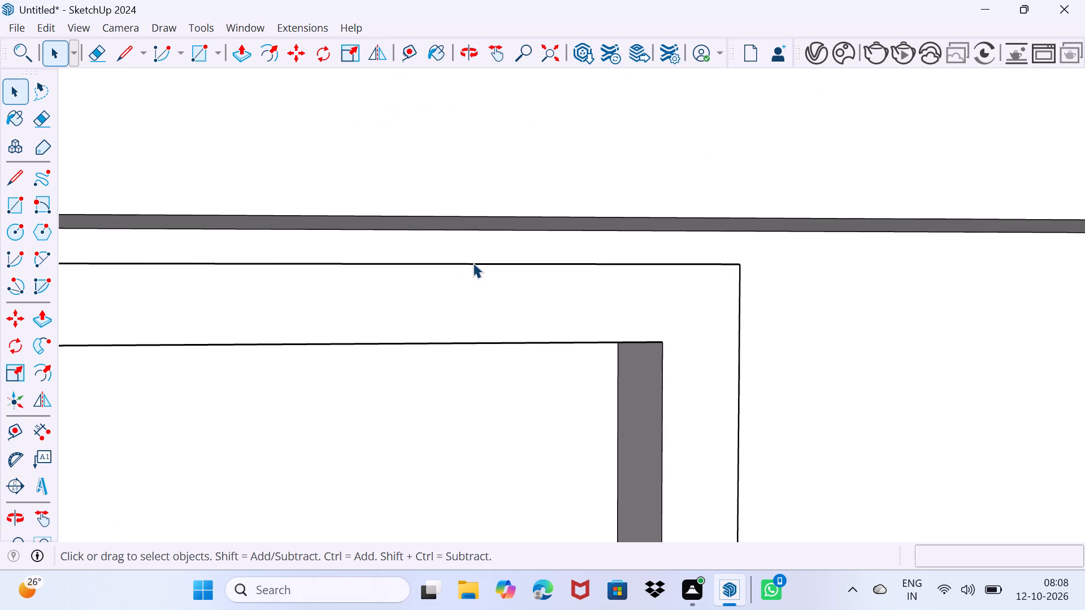
{"action": "middle_click_drag", "start_coordinate": [473, 263], "coordinate": [445, 300]}
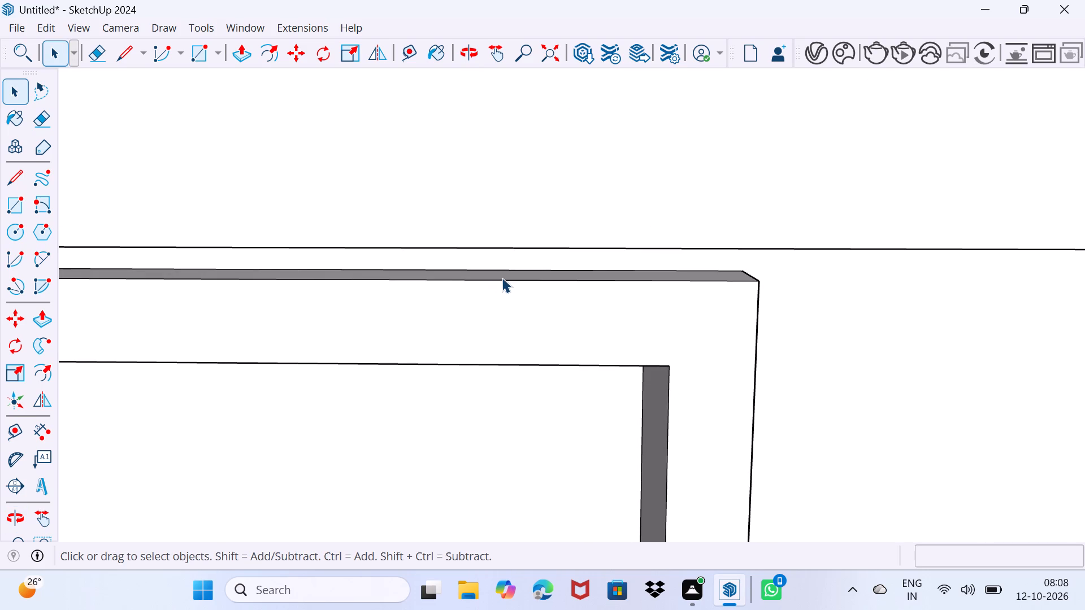
{"action": "left_click", "coordinate": [502, 277]}
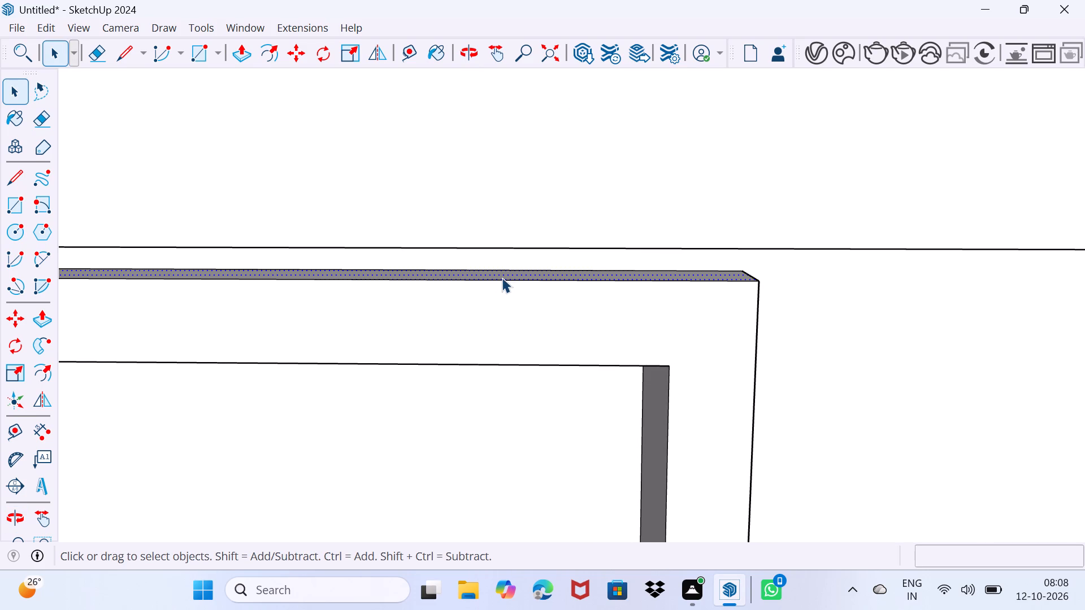
{"action": "key", "text": "p"}
{"action": "left_click", "coordinate": [475, 265]}
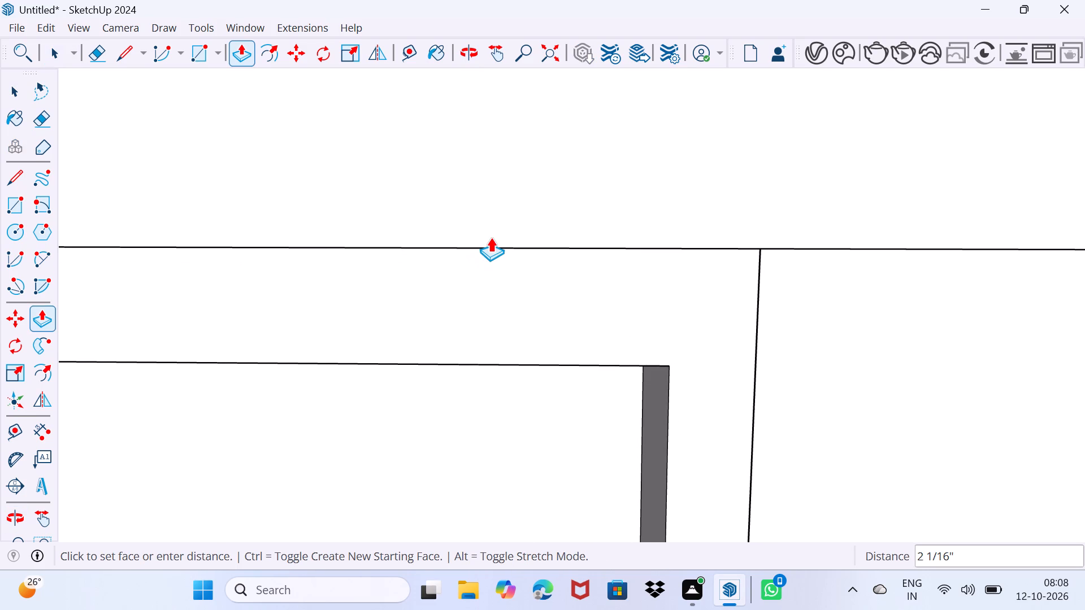
{"action": "left_click", "coordinate": [491, 237]}
{"action": "key", "text": "space"}
{"action": "left_click_drag", "start_coordinate": [484, 285], "coordinate": [504, 262]}
Copy the wall's top edge down about 8' 6 5/16" to its bottom corner and divide the distance into 20 equal spaces.
{"action": "scroll", "coordinate": [502, 276], "scroll_direction": "down", "scroll_amount": 7}
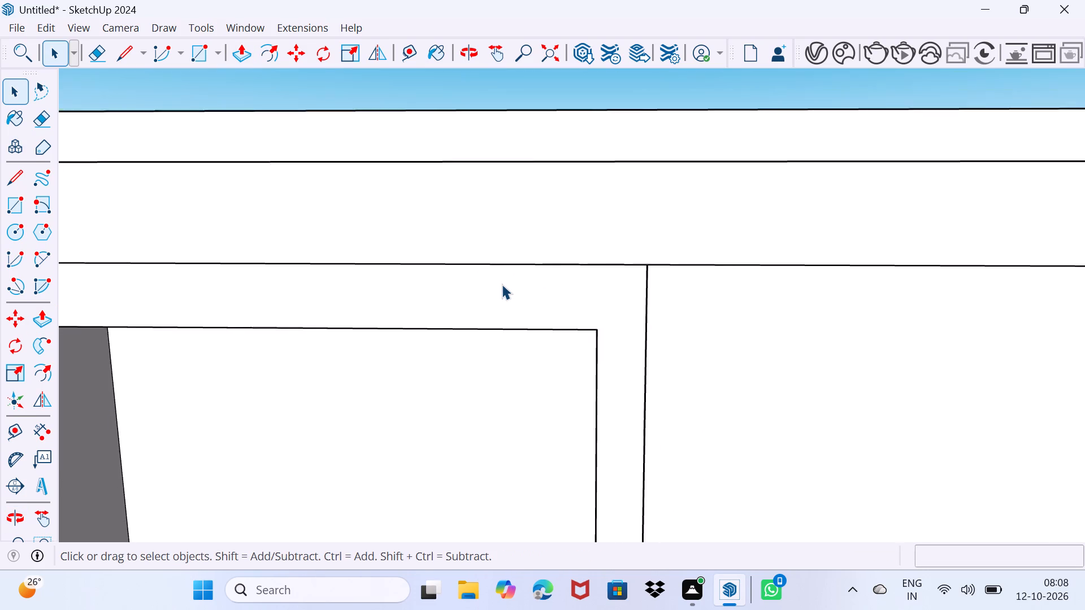
{"action": "scroll", "coordinate": [502, 284], "scroll_direction": "down", "scroll_amount": 15}
{"action": "middle_click_drag", "start_coordinate": [517, 395], "coordinate": [528, 368]}
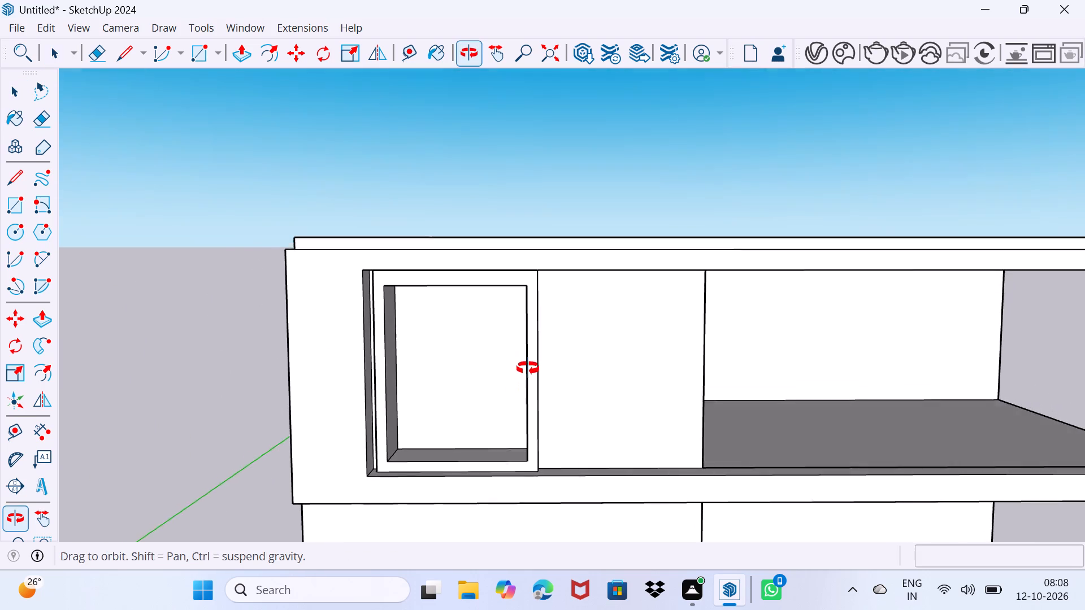
{"action": "middle_click_drag", "start_coordinate": [528, 368], "coordinate": [526, 364]}
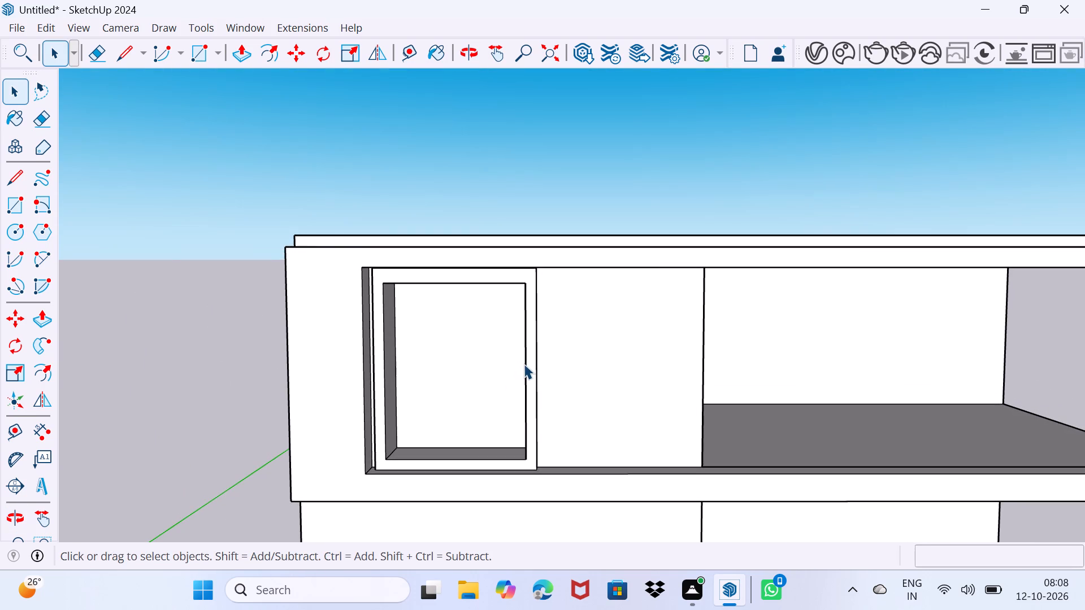
{"action": "scroll", "coordinate": [523, 364], "scroll_direction": "up", "scroll_amount": 2}
{"action": "middle_click_drag", "start_coordinate": [608, 419], "coordinate": [558, 375]}
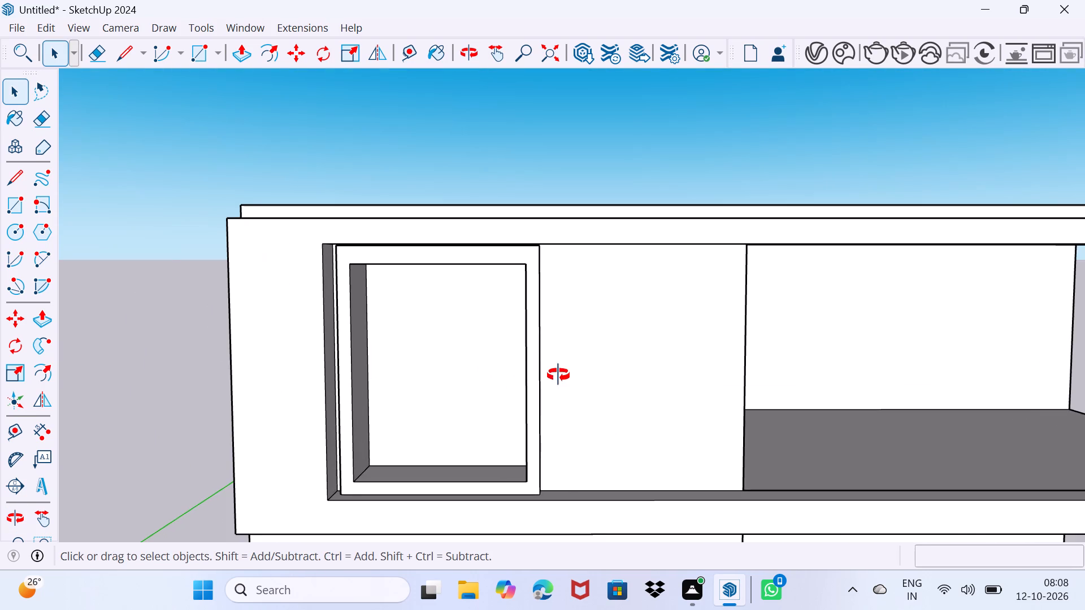
{"action": "middle_click_drag", "start_coordinate": [558, 375], "coordinate": [568, 346]}
{"action": "left_click", "coordinate": [674, 217]}
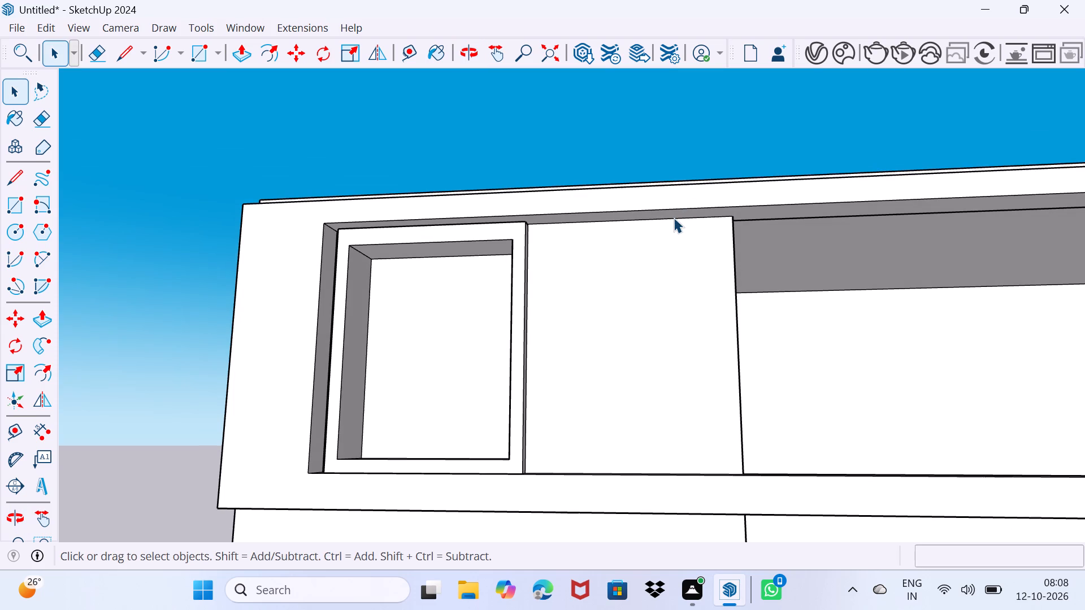
{"action": "key", "text": "m"}
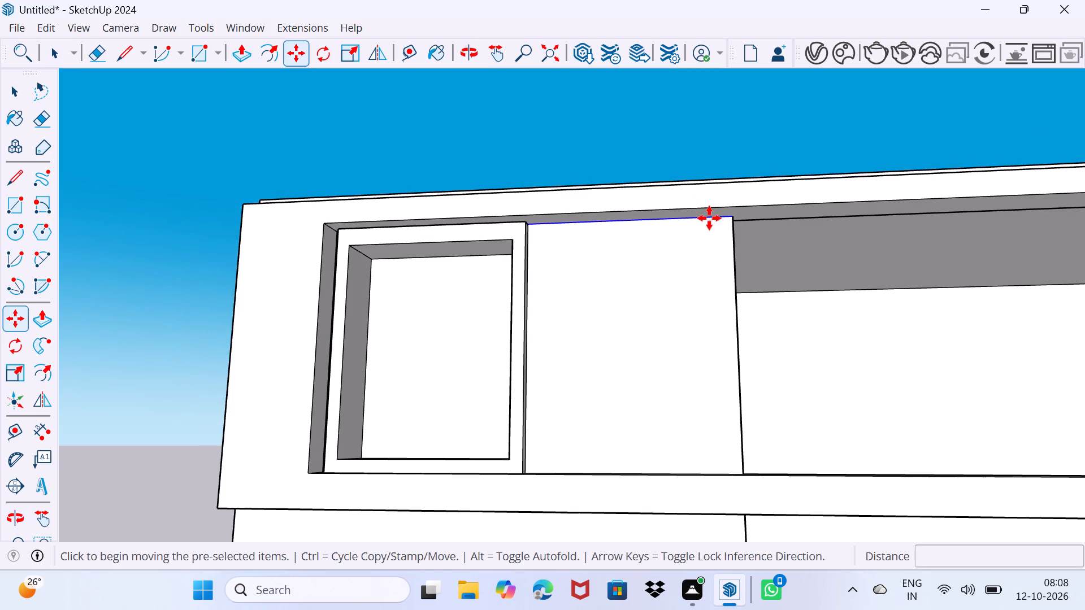
{"action": "left_click", "coordinate": [735, 221]}
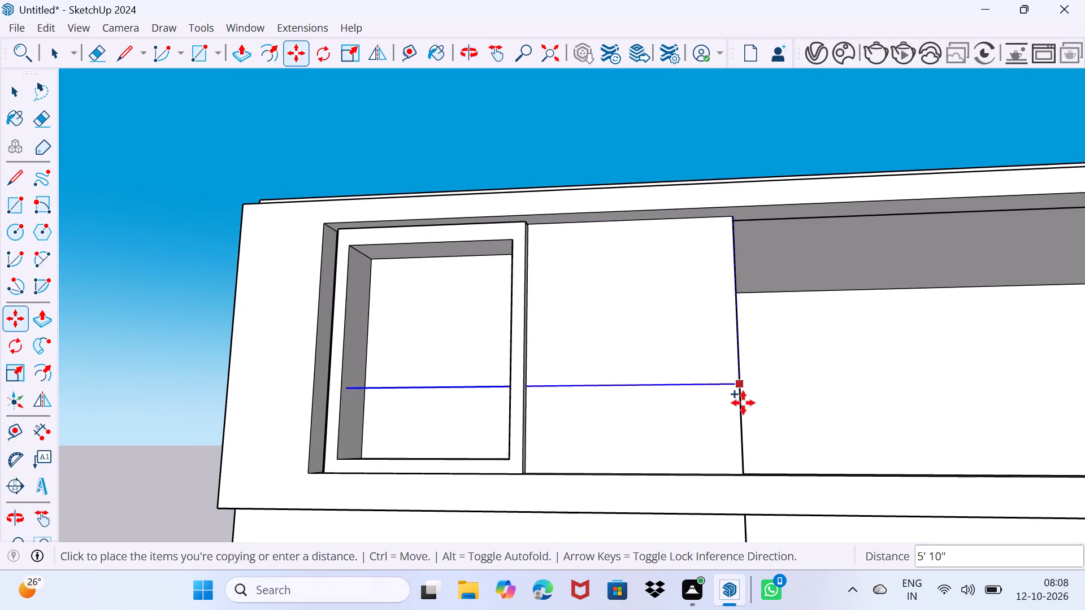
{"action": "middle_click_drag", "start_coordinate": [741, 412], "coordinate": [726, 491]}
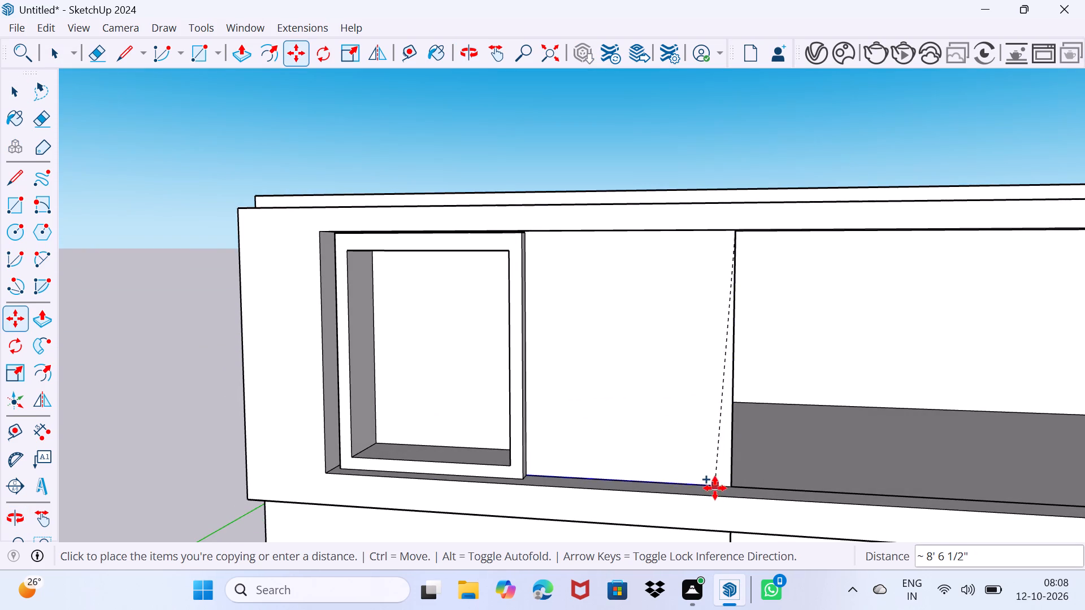
{"action": "left_click", "coordinate": [728, 486]}
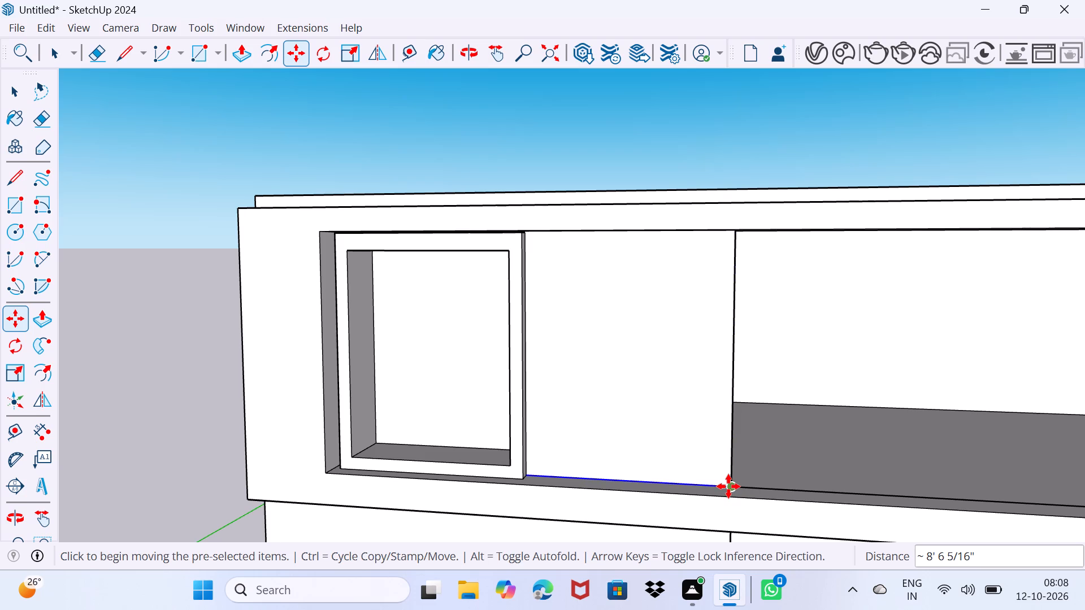
{"action": "type", "text": "20"}
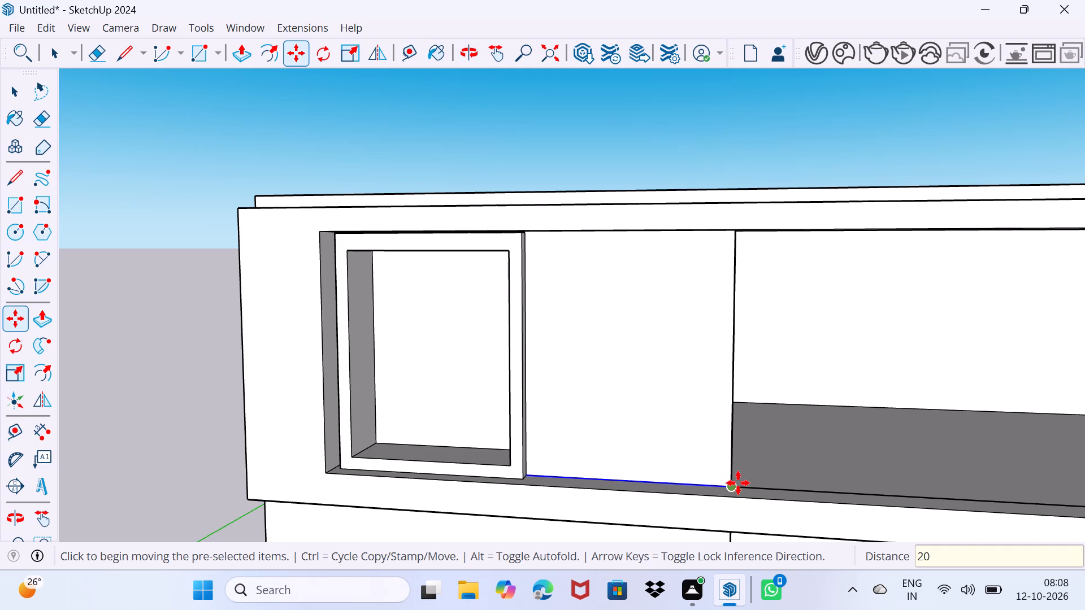
{"action": "key", "text": "BackSpace"}
{"action": "key", "text": "BackSpace"}
{"action": "type", "text": "/20"}
{"action": "key", "text": "Return"}
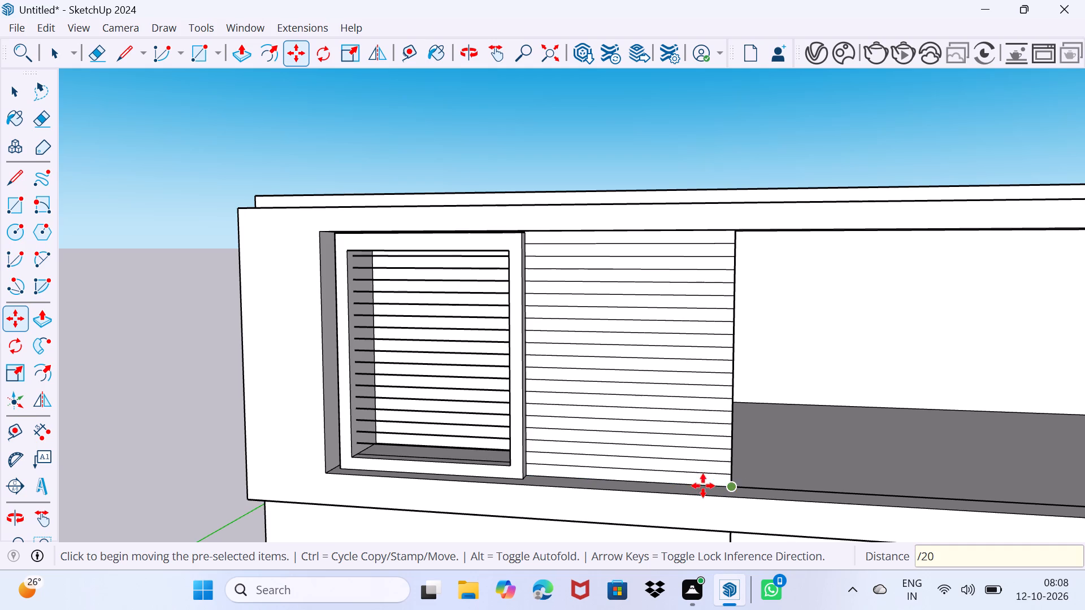
Erase the uppermost copied line running across the window recess.
{"action": "scroll", "coordinate": [399, 449], "scroll_direction": "up", "scroll_amount": 3}
{"action": "key", "text": "space"}
{"action": "scroll", "coordinate": [396, 460], "scroll_direction": "up", "scroll_amount": 1}
{"action": "middle_click_drag", "start_coordinate": [398, 459], "coordinate": [468, 412]}
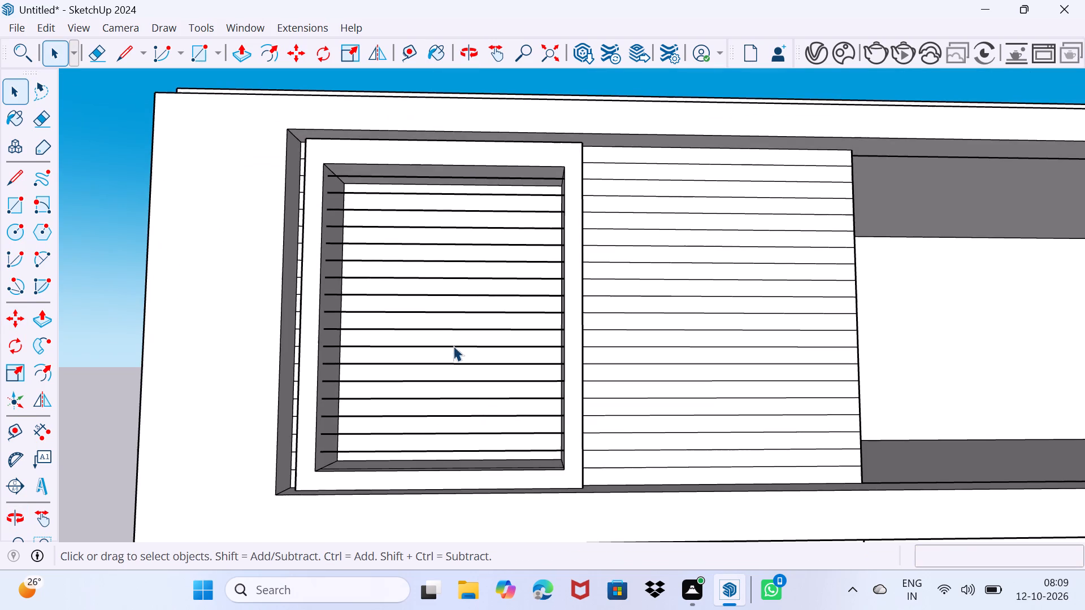
{"action": "scroll", "coordinate": [429, 202], "scroll_direction": "up", "scroll_amount": 2}
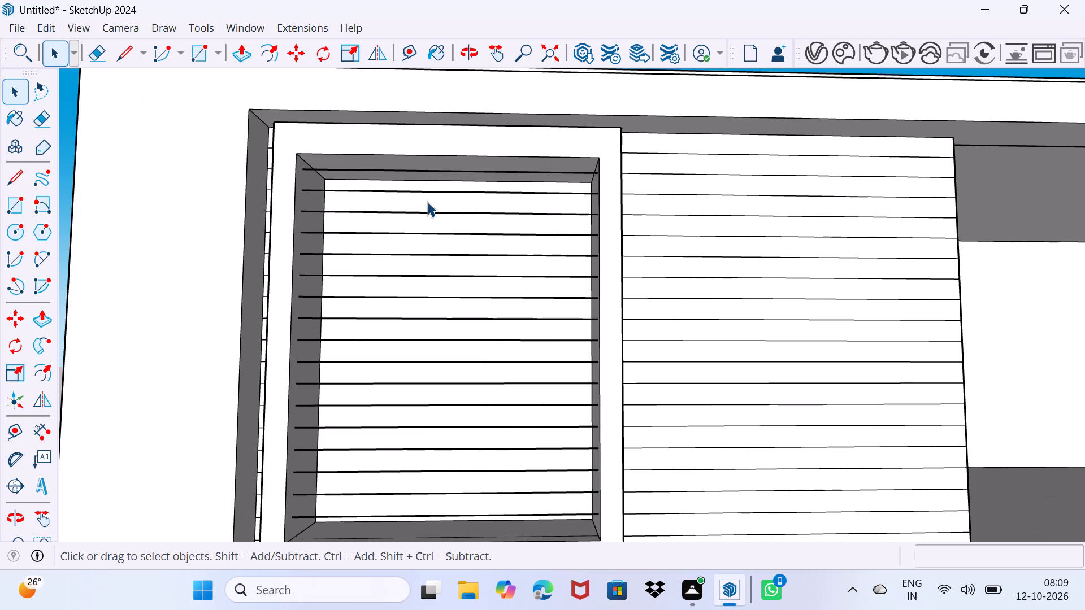
{"action": "key", "text": "e"}
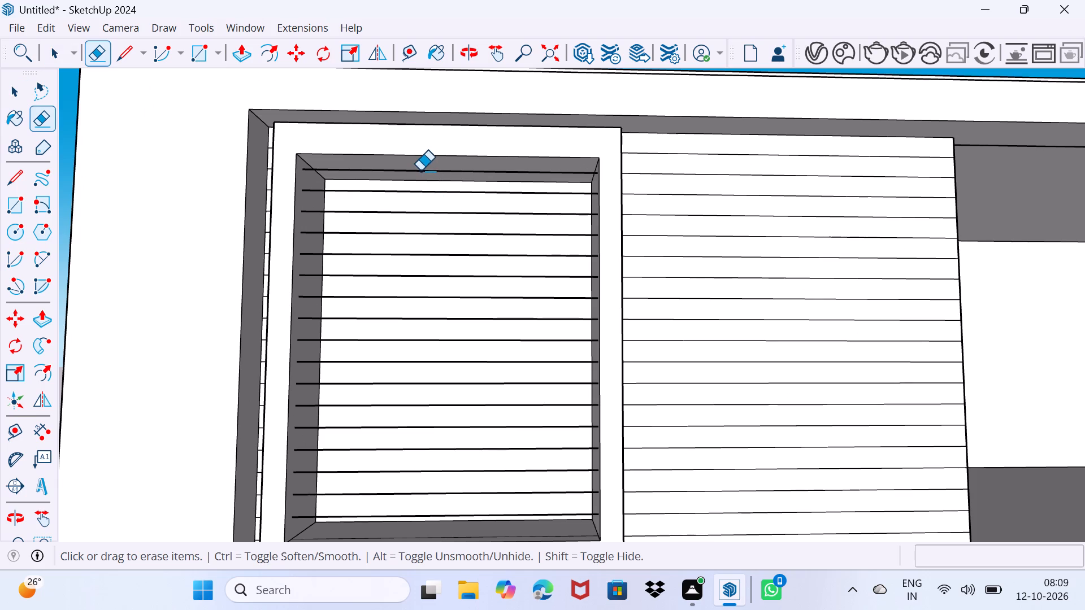
{"action": "left_click", "coordinate": [425, 168]}
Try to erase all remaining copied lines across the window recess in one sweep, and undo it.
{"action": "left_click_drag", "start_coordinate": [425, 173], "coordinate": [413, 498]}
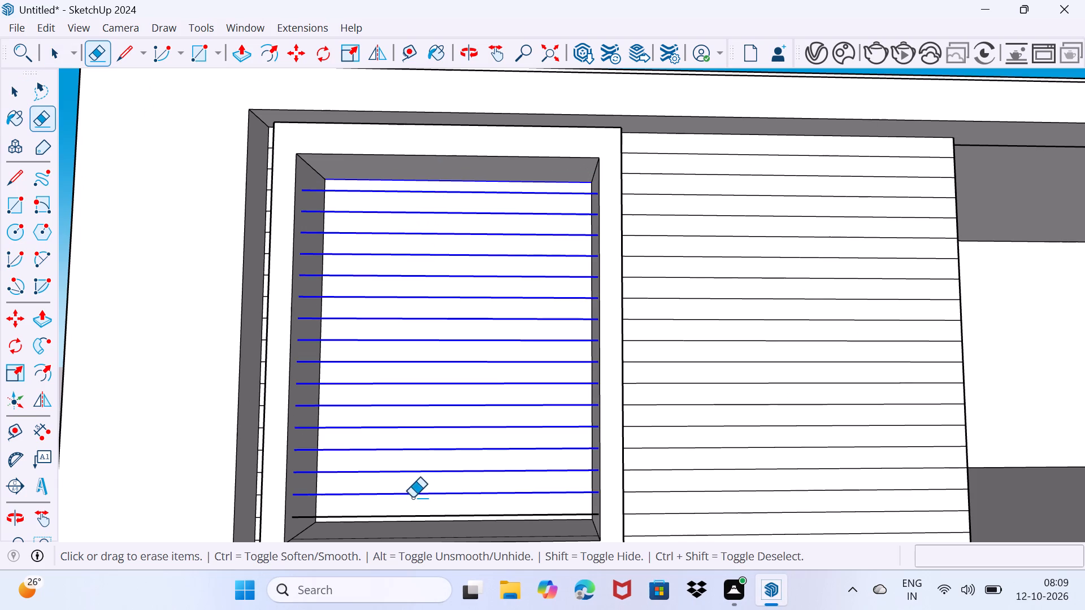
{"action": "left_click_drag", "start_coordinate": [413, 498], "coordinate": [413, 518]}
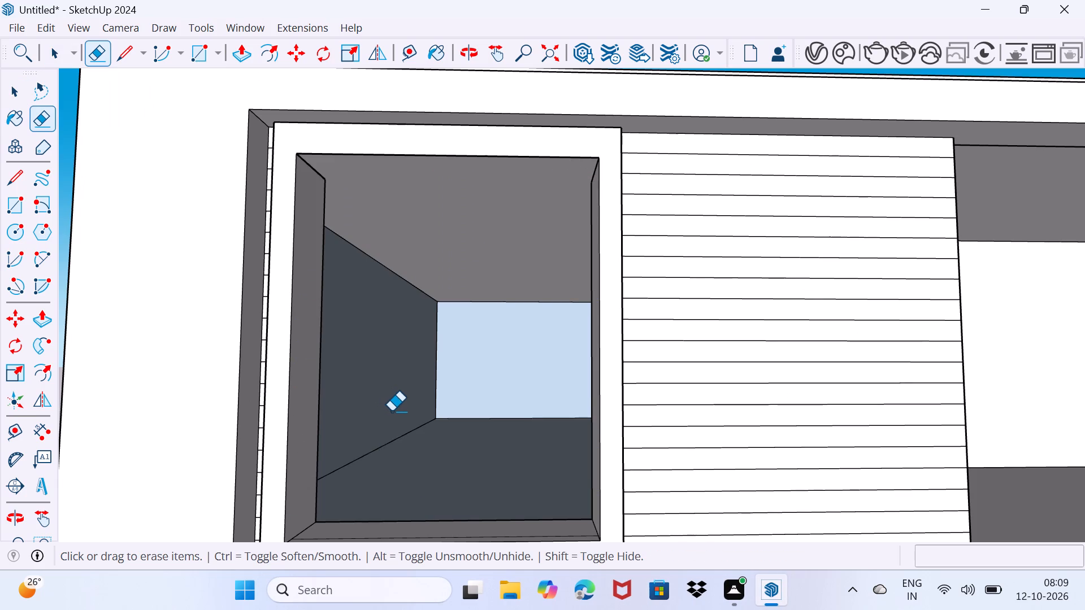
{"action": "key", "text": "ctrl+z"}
Erase all remaining copied horizontal lines across the window recess, keeping the recess's back face and edges intact.
{"action": "left_click_drag", "start_coordinate": [398, 207], "coordinate": [397, 259]}
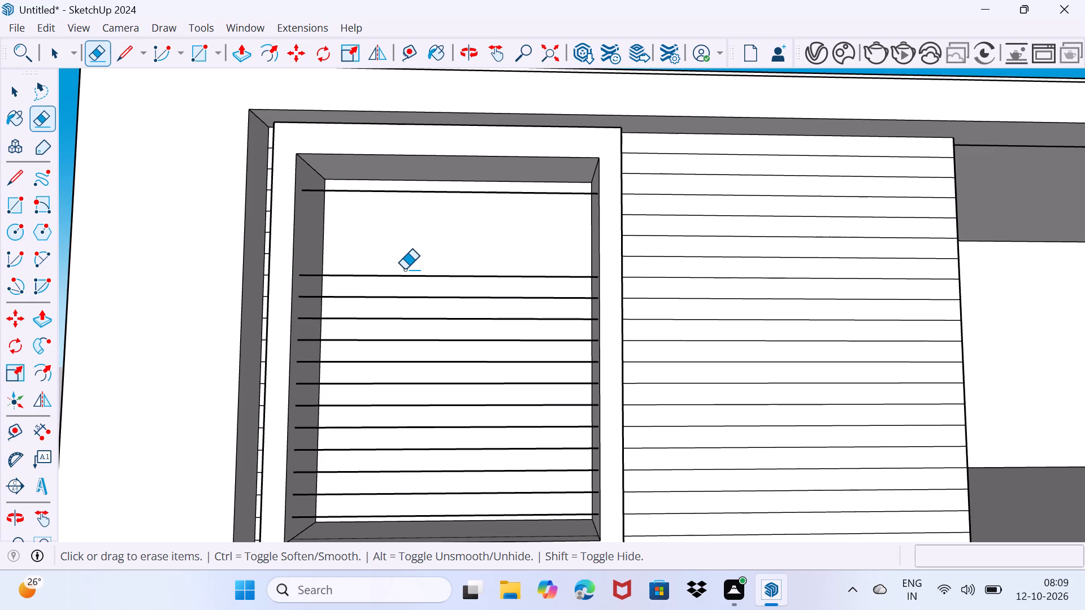
{"action": "left_click_drag", "start_coordinate": [405, 276], "coordinate": [401, 449]}
{"action": "left_click_drag", "start_coordinate": [418, 521], "coordinate": [419, 470]}
{"action": "key", "text": "ctrl+z"}
{"action": "left_click_drag", "start_coordinate": [421, 443], "coordinate": [423, 490]}
{"action": "left_click", "coordinate": [420, 479]}
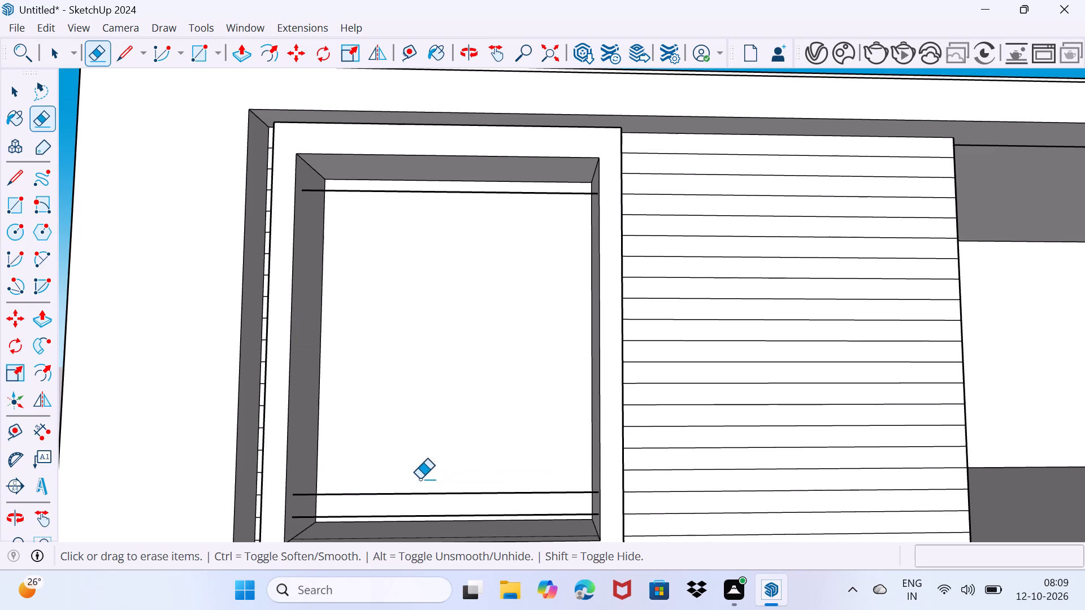
{"action": "left_click_drag", "start_coordinate": [418, 493], "coordinate": [416, 502]}
{"action": "left_click_drag", "start_coordinate": [412, 519], "coordinate": [412, 503]}
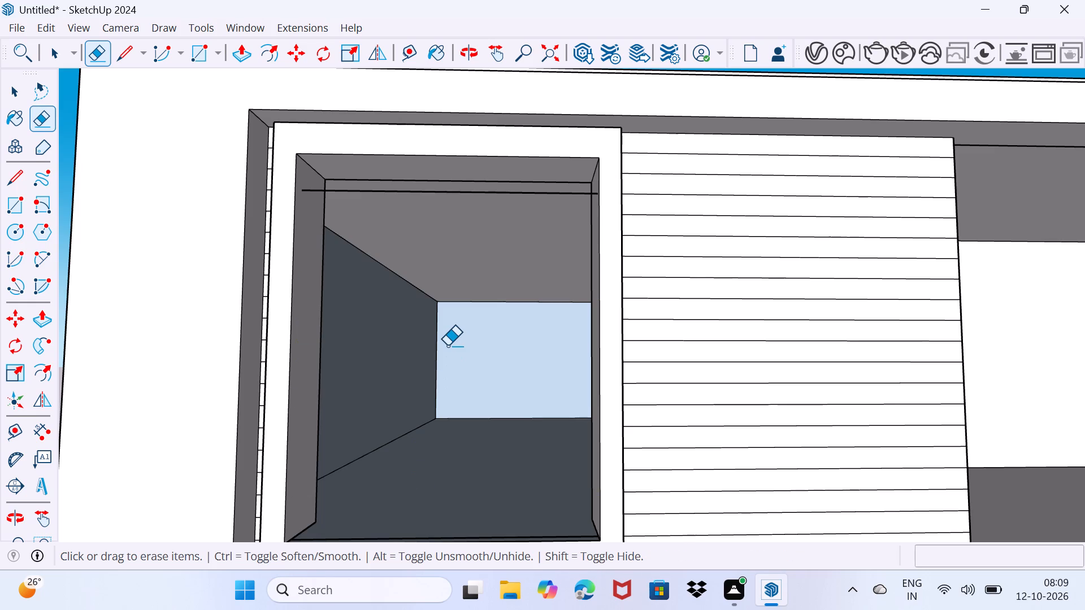
{"action": "key", "text": "ctrl+z"}
{"action": "middle_click_drag", "start_coordinate": [451, 387], "coordinate": [437, 284], "text": "shift"}
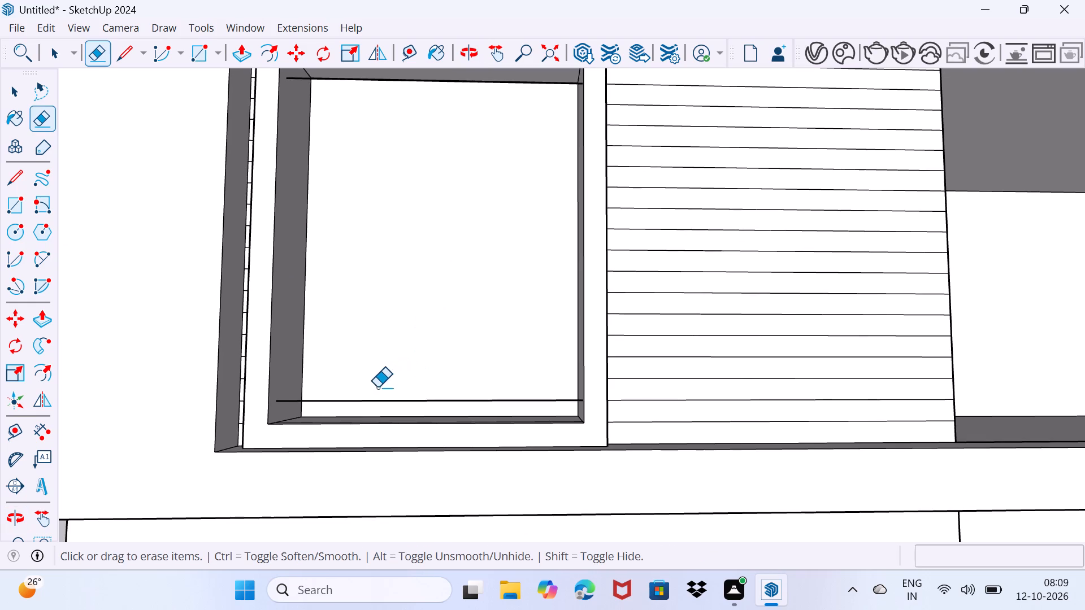
{"action": "left_click_drag", "start_coordinate": [359, 401], "coordinate": [359, 391]}
{"action": "middle_click_drag", "start_coordinate": [374, 347], "coordinate": [348, 498]}
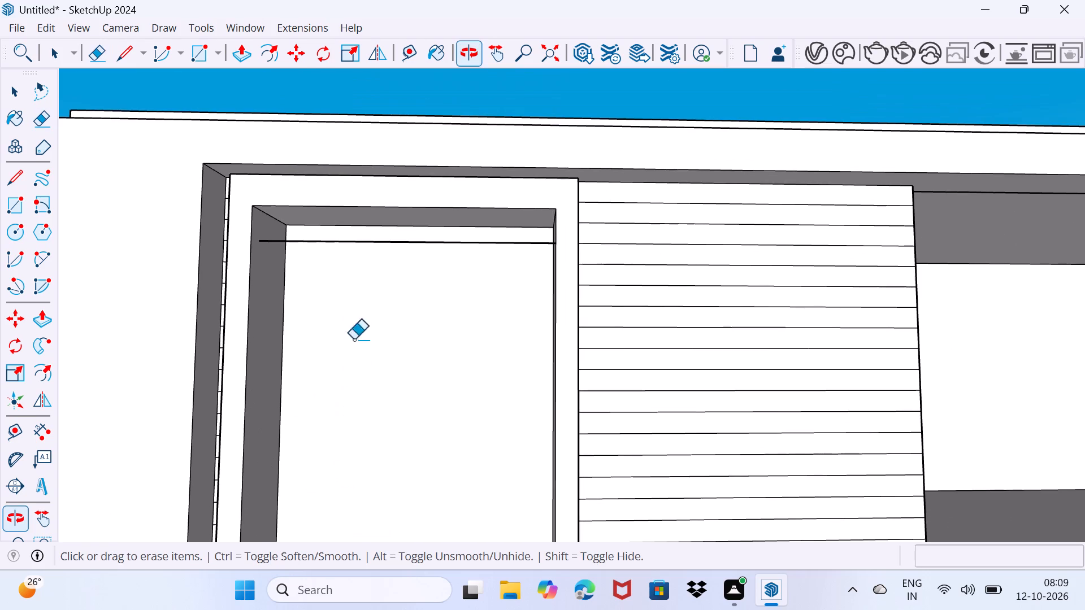
{"action": "left_click", "coordinate": [401, 241]}
Erase the short groove lines on the lower part of the narrow wall strip between the facade frame and window frame.
{"action": "scroll", "coordinate": [342, 332], "scroll_direction": "down", "scroll_amount": 4}
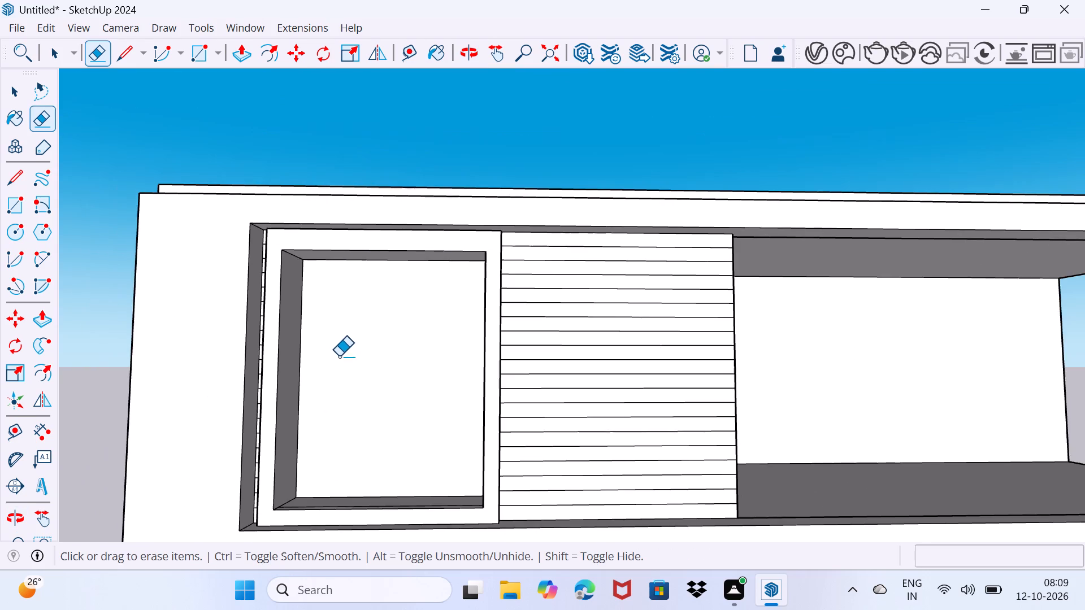
{"action": "middle_click_drag", "start_coordinate": [336, 374], "coordinate": [516, 363]}
{"action": "scroll", "coordinate": [453, 451], "scroll_direction": "up", "scroll_amount": 2}
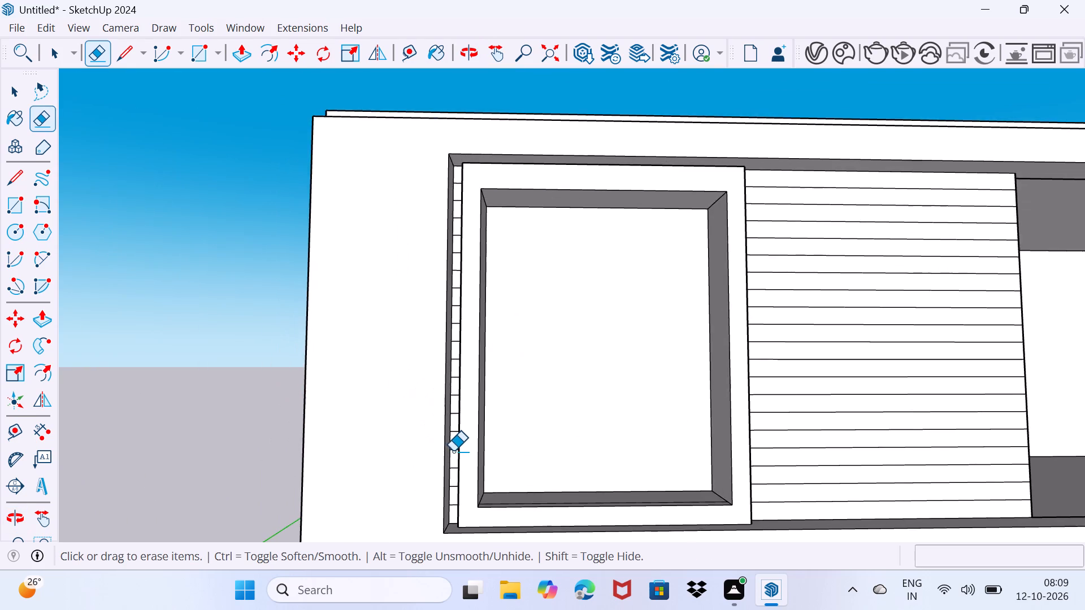
{"action": "scroll", "coordinate": [454, 451], "scroll_direction": "up", "scroll_amount": 3}
{"action": "middle_click_drag", "start_coordinate": [454, 450], "coordinate": [482, 450]}
{"action": "scroll", "coordinate": [458, 498], "scroll_direction": "up", "scroll_amount": 3}
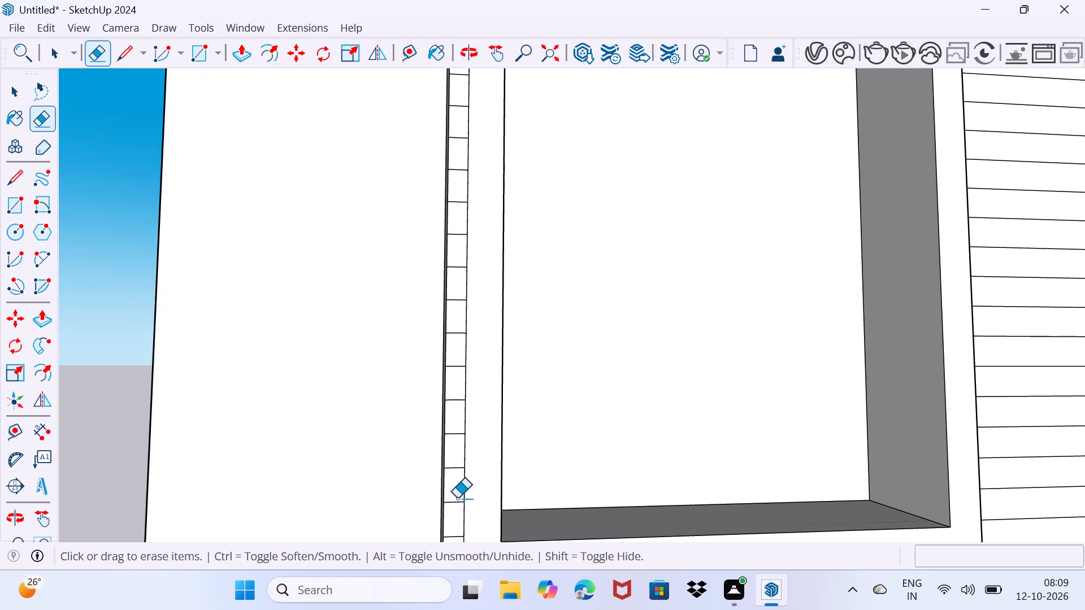
{"action": "middle_click_drag", "start_coordinate": [457, 498], "coordinate": [446, 396]}
{"action": "left_click", "coordinate": [444, 434]}
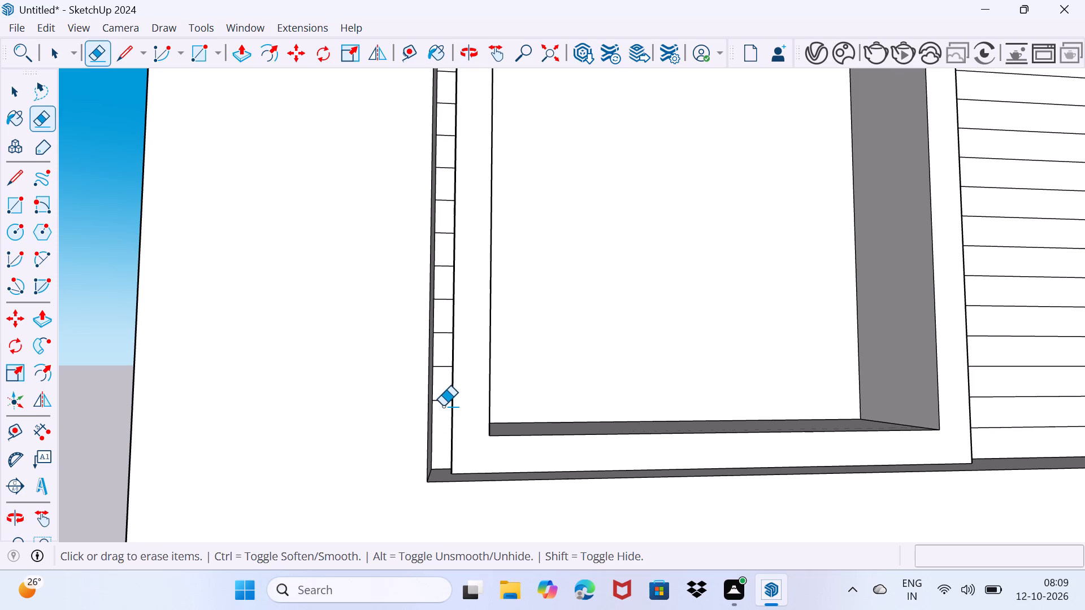
{"action": "left_click_drag", "start_coordinate": [443, 406], "coordinate": [442, 388]}
{"action": "left_click", "coordinate": [441, 364]}
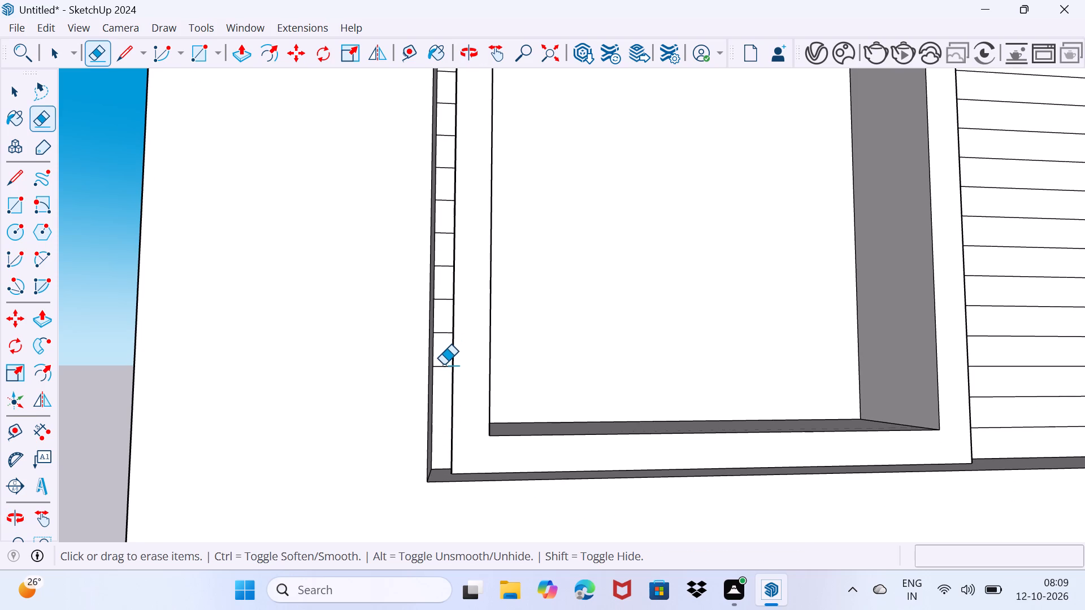
{"action": "left_click", "coordinate": [444, 365]}
{"action": "left_click", "coordinate": [439, 312]}
{"action": "left_click_drag", "start_coordinate": [444, 334], "coordinate": [444, 333]}
{"action": "left_click_drag", "start_coordinate": [444, 333], "coordinate": [445, 328]}
{"action": "left_click", "coordinate": [446, 300]}
{"action": "left_click", "coordinate": [446, 268]}
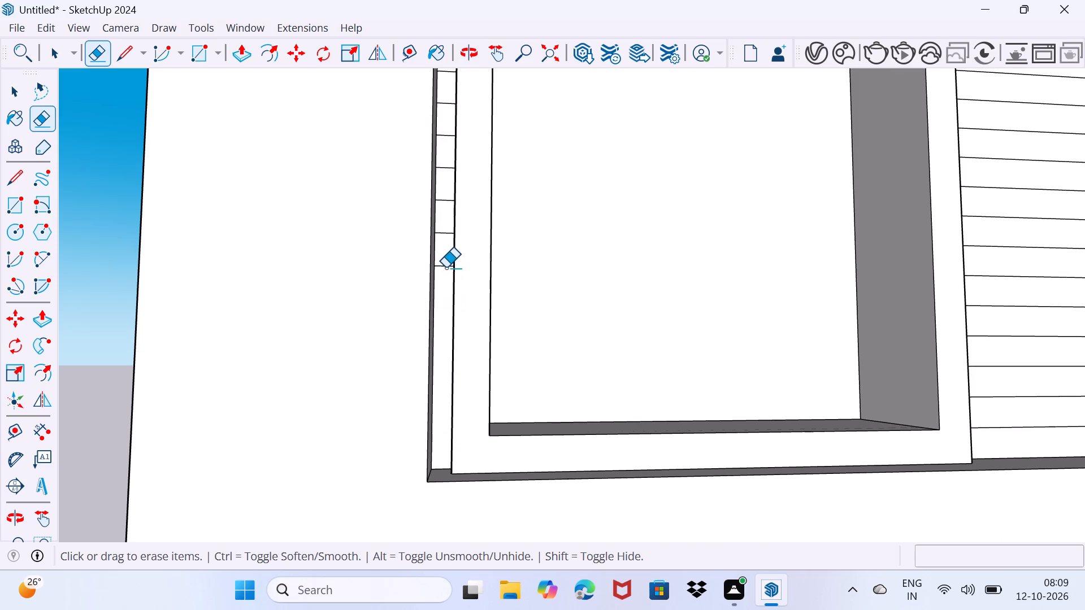
Erase the rest of the short groove lines up to the top of the narrow strip beside the window frame.
{"action": "middle_click_drag", "start_coordinate": [449, 256], "coordinate": [442, 474]}
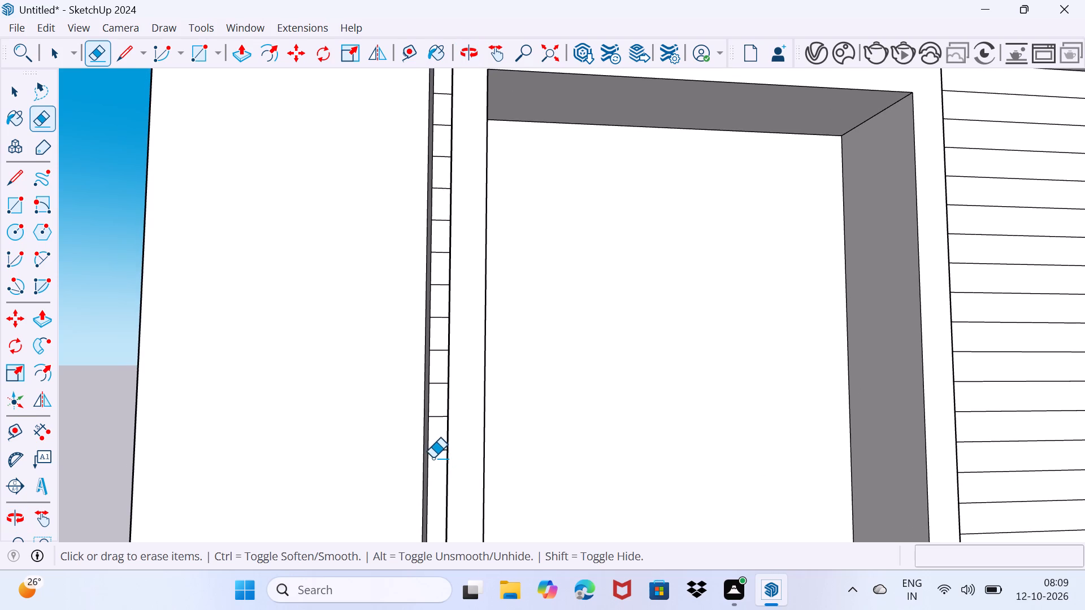
{"action": "left_click_drag", "start_coordinate": [433, 457], "coordinate": [433, 450]}
{"action": "left_click", "coordinate": [439, 417]}
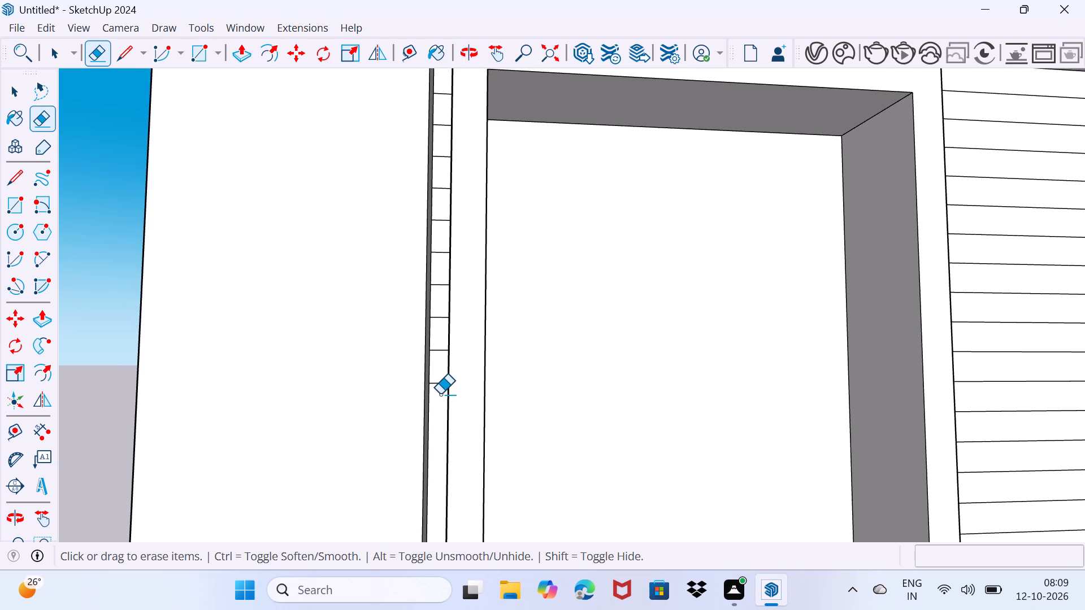
{"action": "left_click", "coordinate": [440, 385]}
{"action": "left_click", "coordinate": [441, 351]}
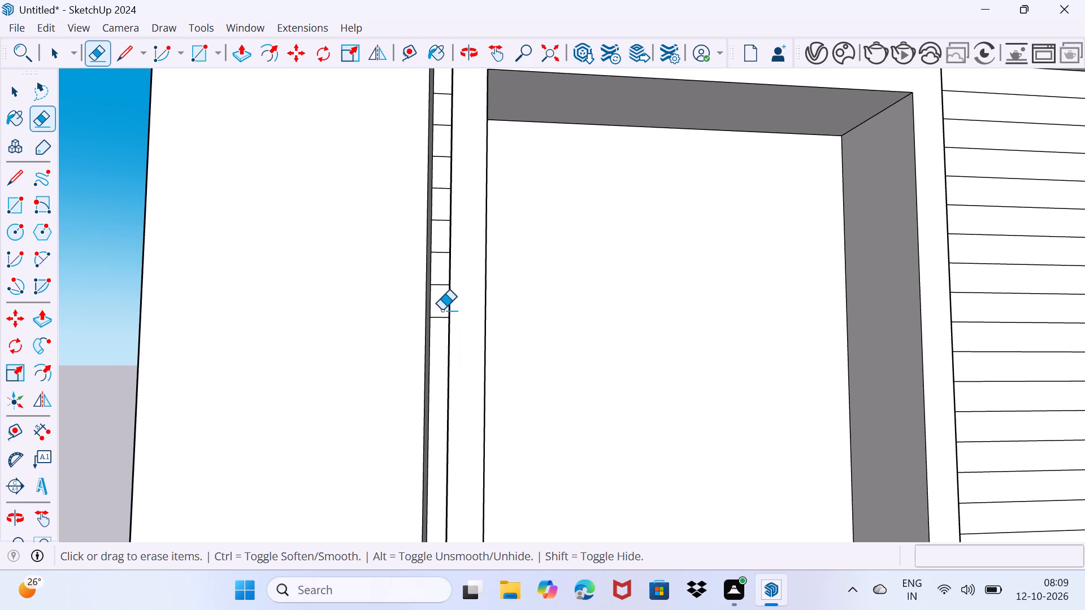
{"action": "left_click", "coordinate": [439, 319]}
{"action": "left_click", "coordinate": [440, 288]}
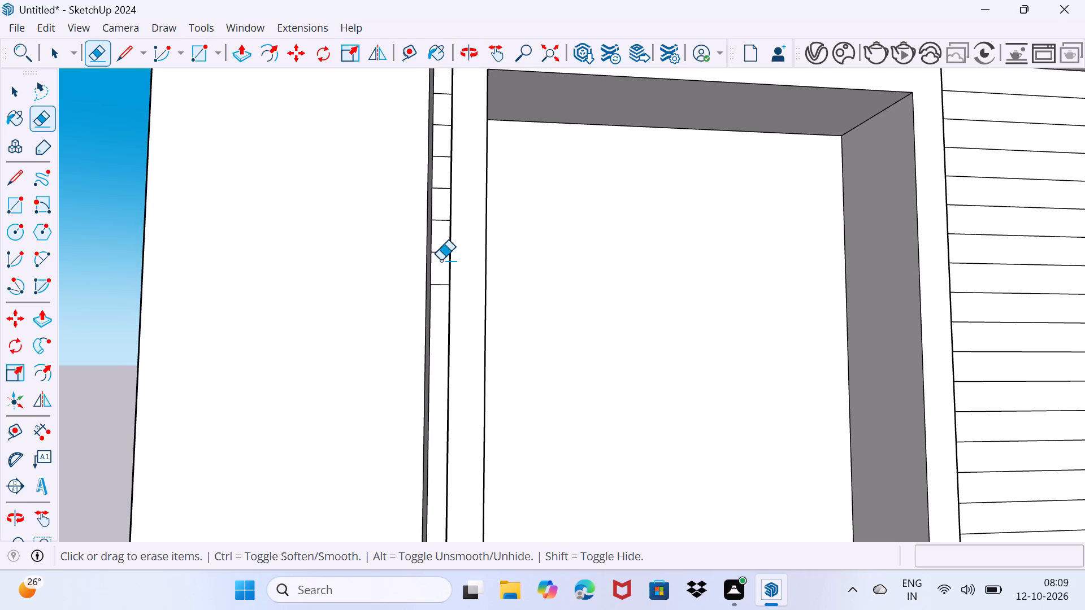
{"action": "left_click", "coordinate": [441, 253]}
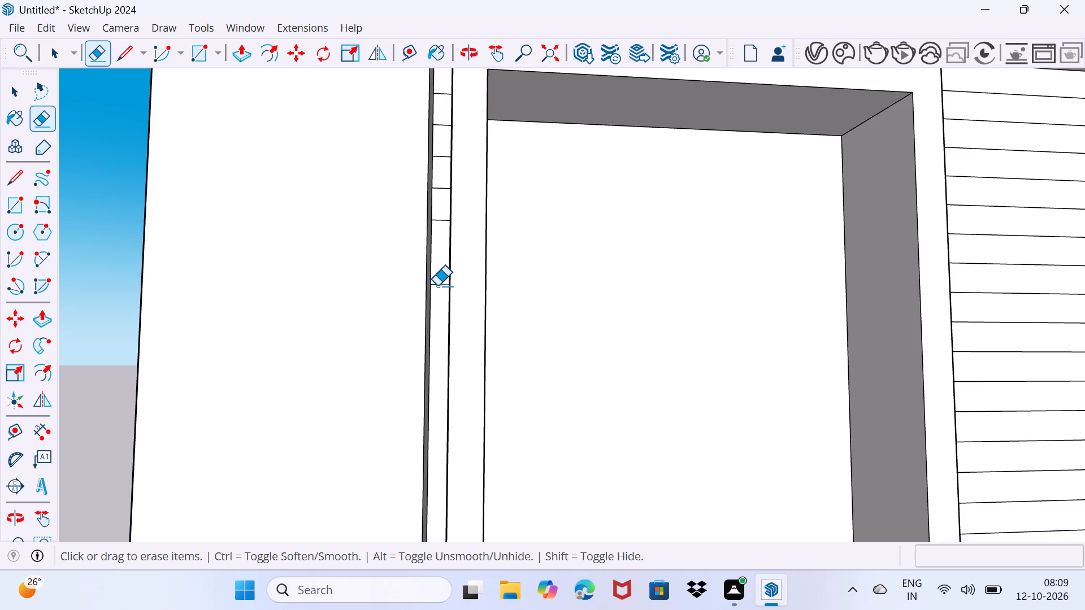
{"action": "left_click", "coordinate": [437, 286]}
{"action": "left_click_drag", "start_coordinate": [440, 220], "coordinate": [442, 210]}
{"action": "middle_click_drag", "start_coordinate": [441, 208], "coordinate": [428, 363]}
{"action": "left_click_drag", "start_coordinate": [423, 345], "coordinate": [427, 328]}
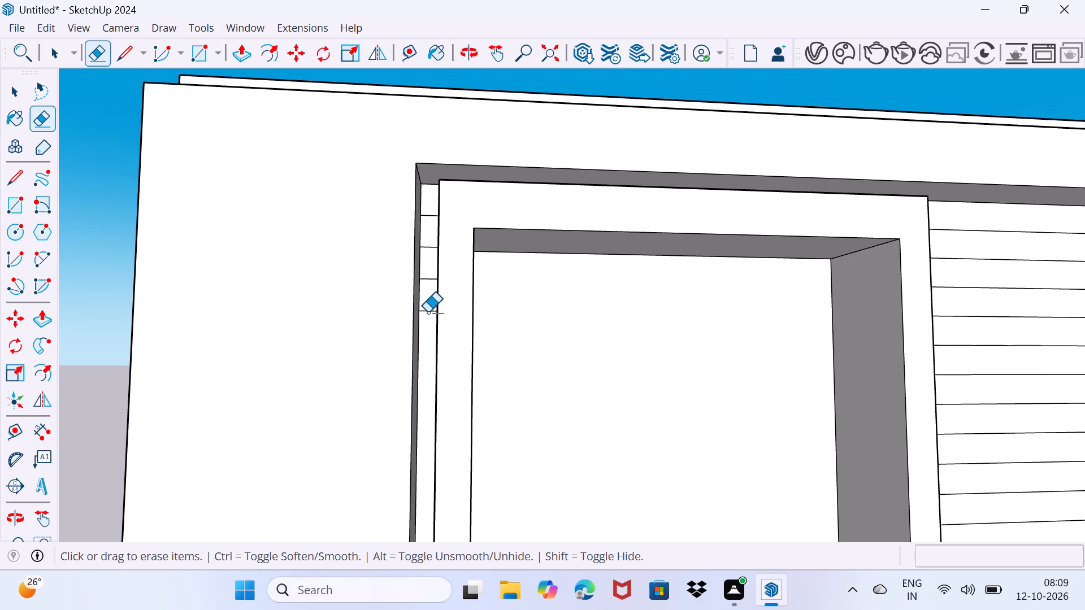
{"action": "left_click_drag", "start_coordinate": [428, 312], "coordinate": [428, 302]}
{"action": "left_click_drag", "start_coordinate": [428, 280], "coordinate": [428, 274]}
{"action": "left_click", "coordinate": [429, 249]}
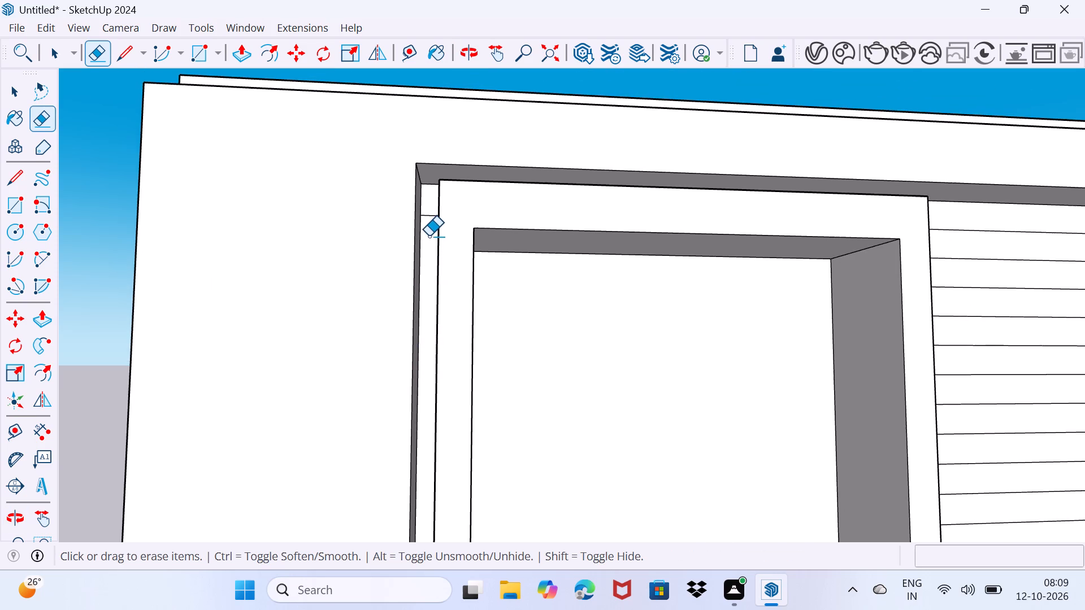
{"action": "left_click", "coordinate": [429, 218]}
Extrude the topmost horizontal band of the grooved wall beside the window outward 5" with Push/Pull.
{"action": "scroll", "coordinate": [421, 334], "scroll_direction": "down", "scroll_amount": 7}
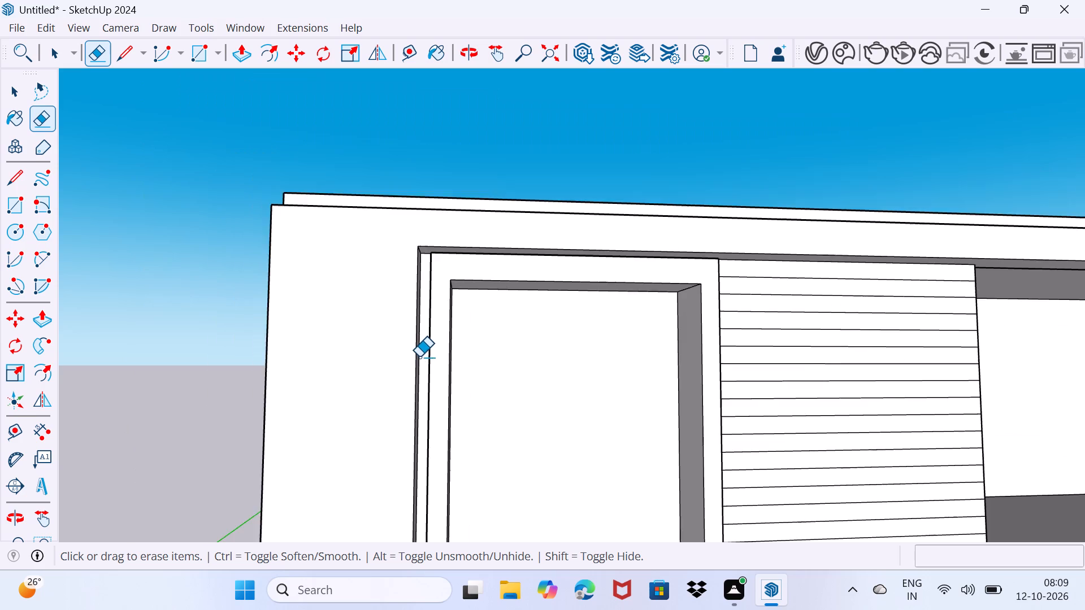
{"action": "scroll", "coordinate": [419, 357], "scroll_direction": "down", "scroll_amount": 6}
{"action": "middle_click_drag", "start_coordinate": [588, 448], "coordinate": [448, 423]}
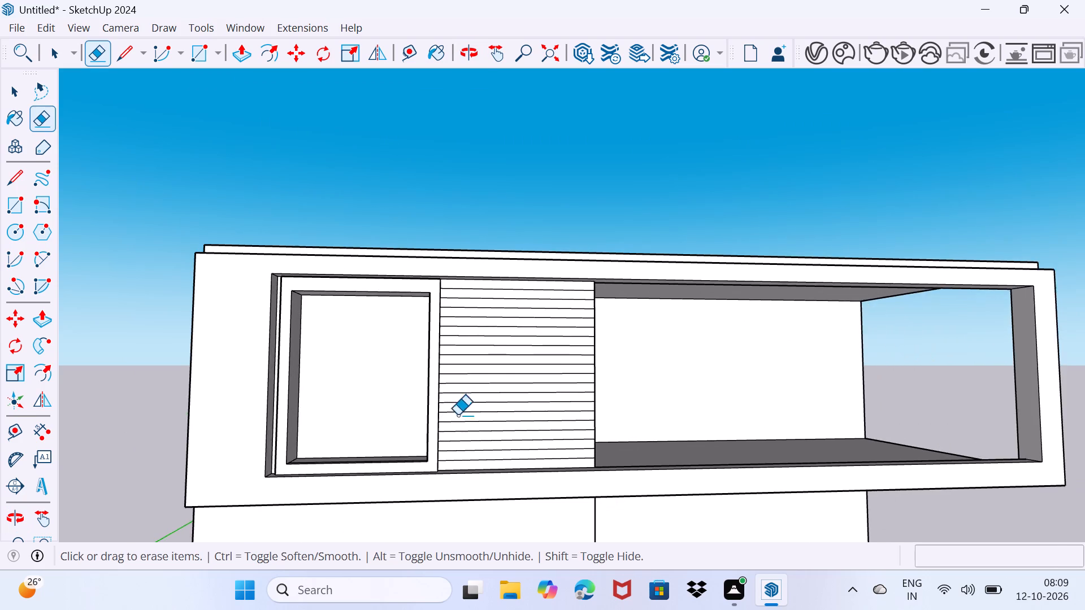
{"action": "scroll", "coordinate": [474, 387], "scroll_direction": "up", "scroll_amount": 3}
{"action": "scroll", "coordinate": [522, 296], "scroll_direction": "up", "scroll_amount": 3}
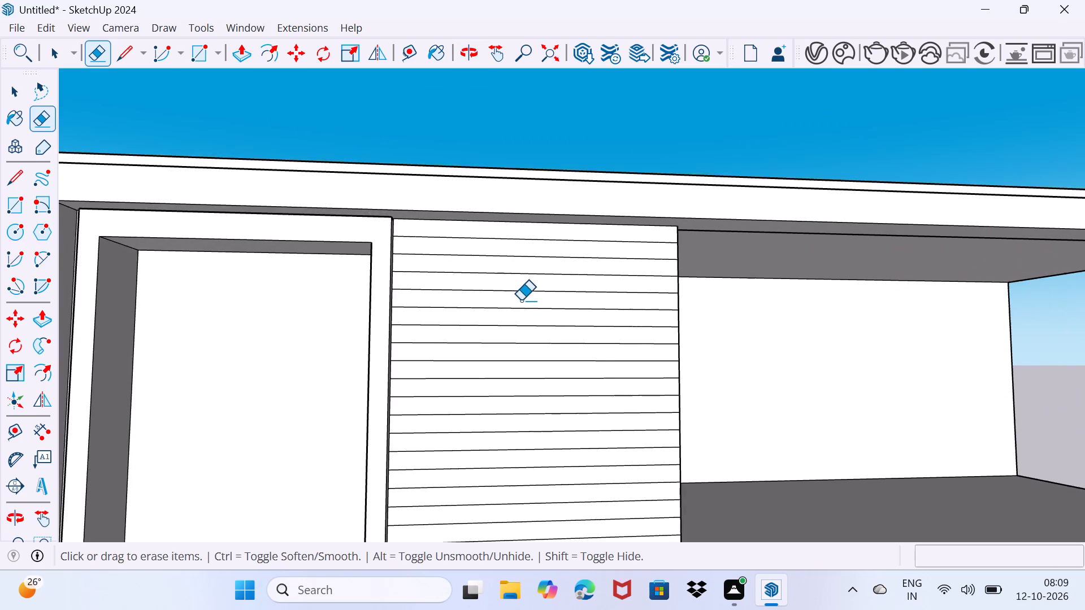
{"action": "middle_click_drag", "start_coordinate": [519, 302], "coordinate": [452, 353]}
{"action": "key", "text": "space"}
{"action": "middle_click_drag", "start_coordinate": [494, 324], "coordinate": [500, 288]}
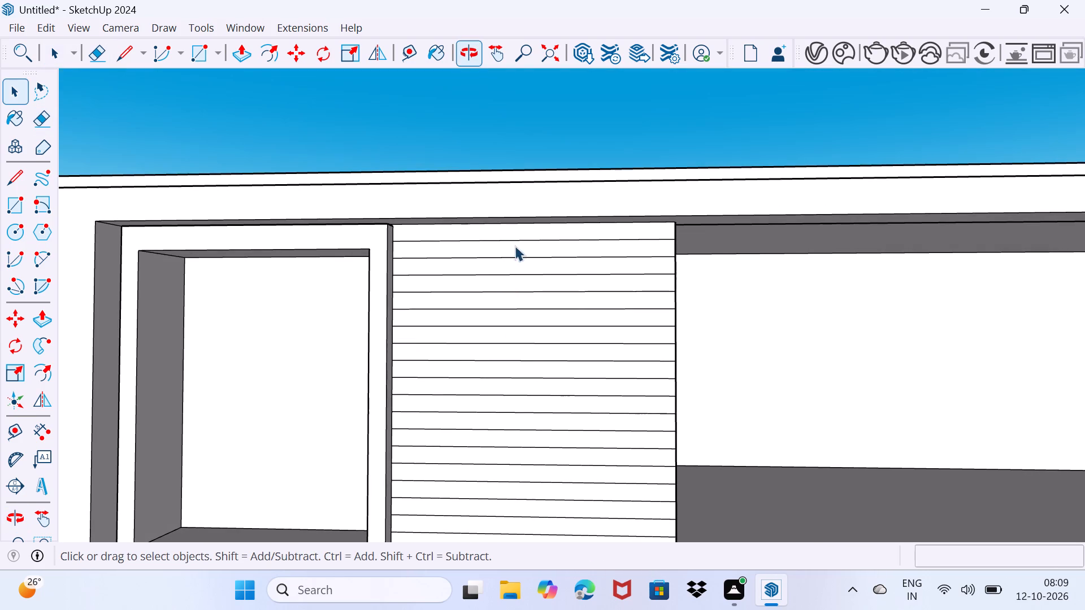
{"action": "left_click", "coordinate": [519, 230]}
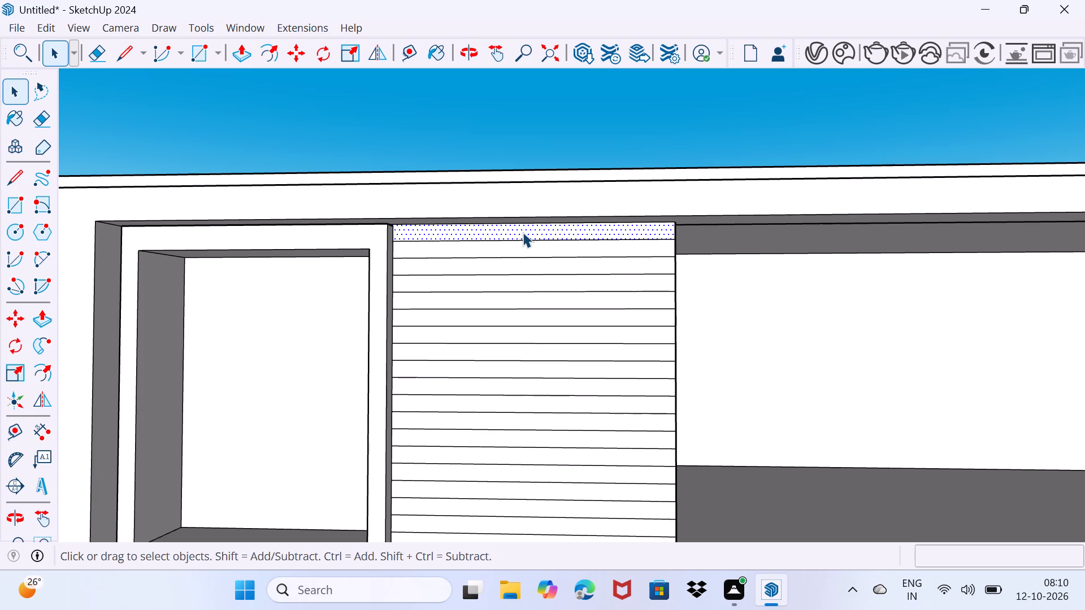
{"action": "key", "text": "p"}
{"action": "left_click", "coordinate": [523, 232]}
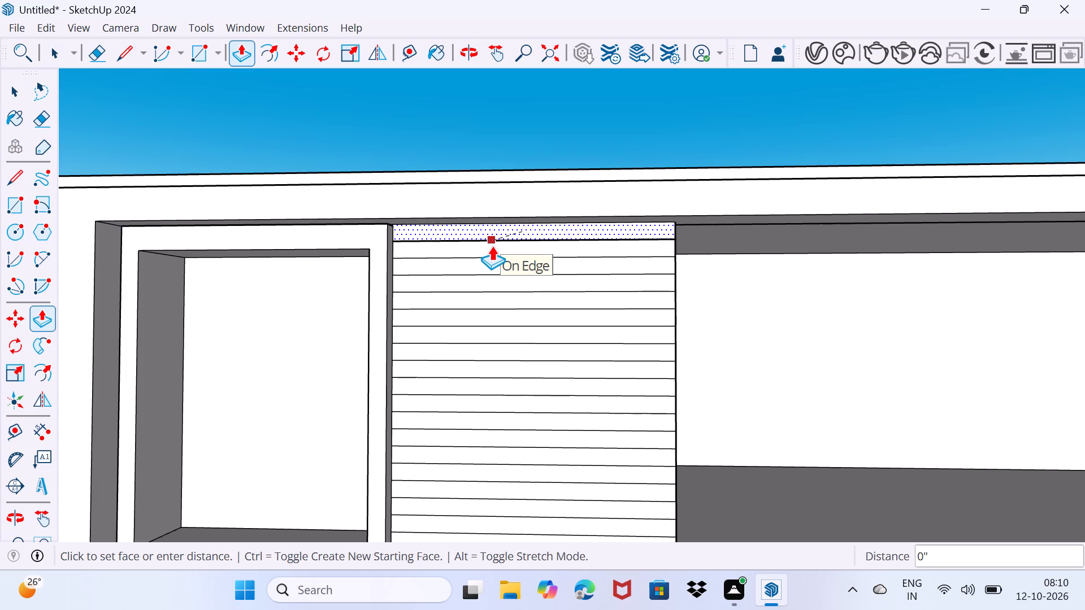
{"action": "key", "text": "5"}
{"action": "key", "text": "shift+quotedbl"}
{"action": "key", "text": "Return"}
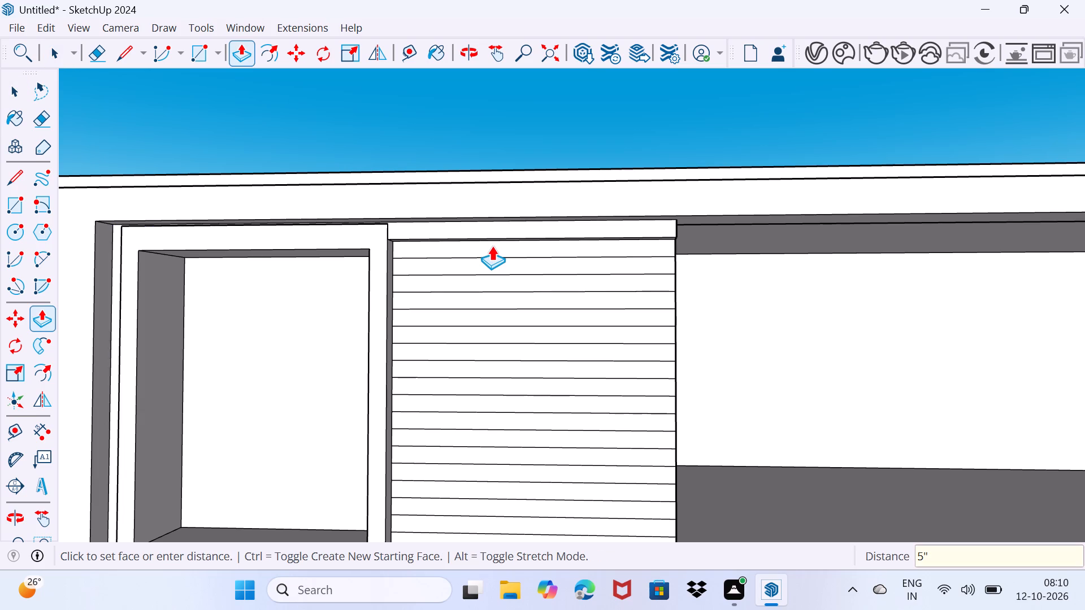
Repeat the 5" Push/Pull on the next nine wall bands, working downward from the topmost band.
{"action": "scroll", "coordinate": [455, 245], "scroll_direction": "up", "scroll_amount": 2}
{"action": "double_click", "coordinate": [450, 246]}
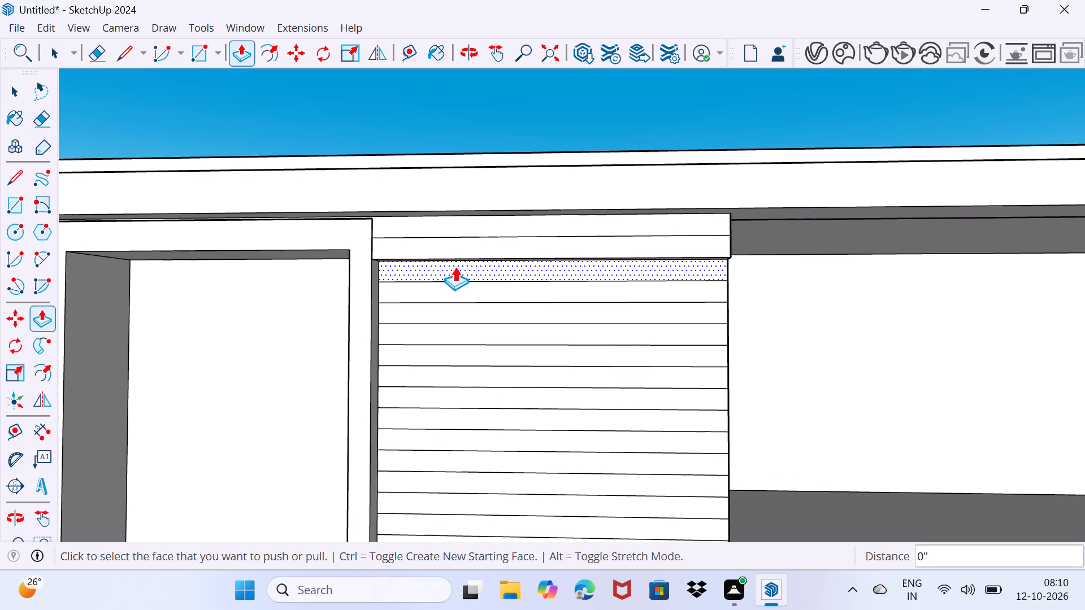
{"action": "double_click", "coordinate": [455, 267]}
{"action": "scroll", "coordinate": [455, 267], "scroll_direction": "down", "scroll_amount": 2}
{"action": "double_click", "coordinate": [457, 286]}
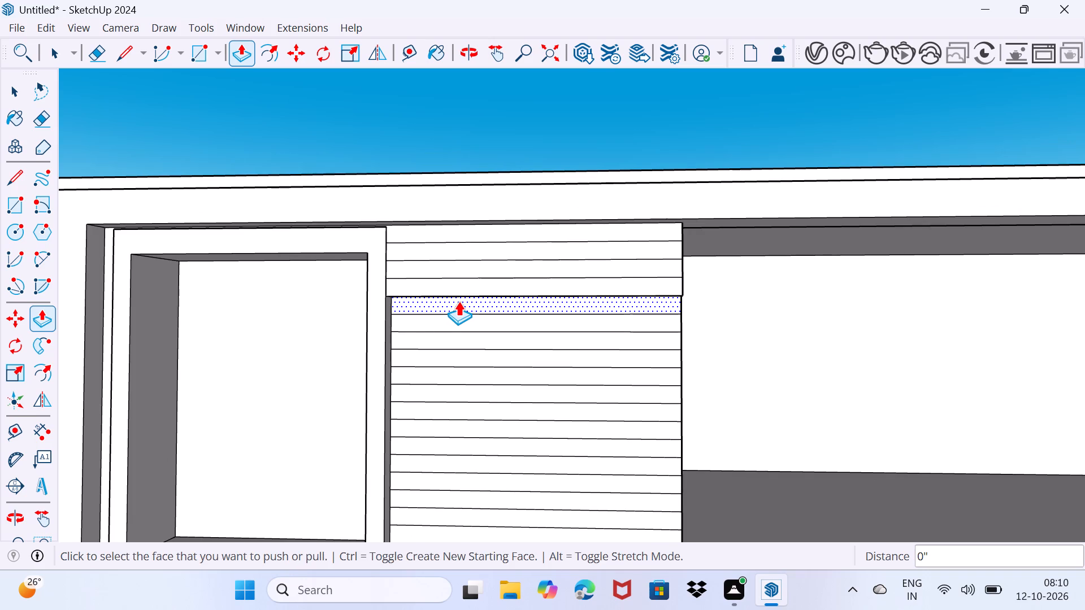
{"action": "double_click", "coordinate": [458, 301]}
{"action": "middle_click_drag", "start_coordinate": [458, 301], "coordinate": [441, 216]}
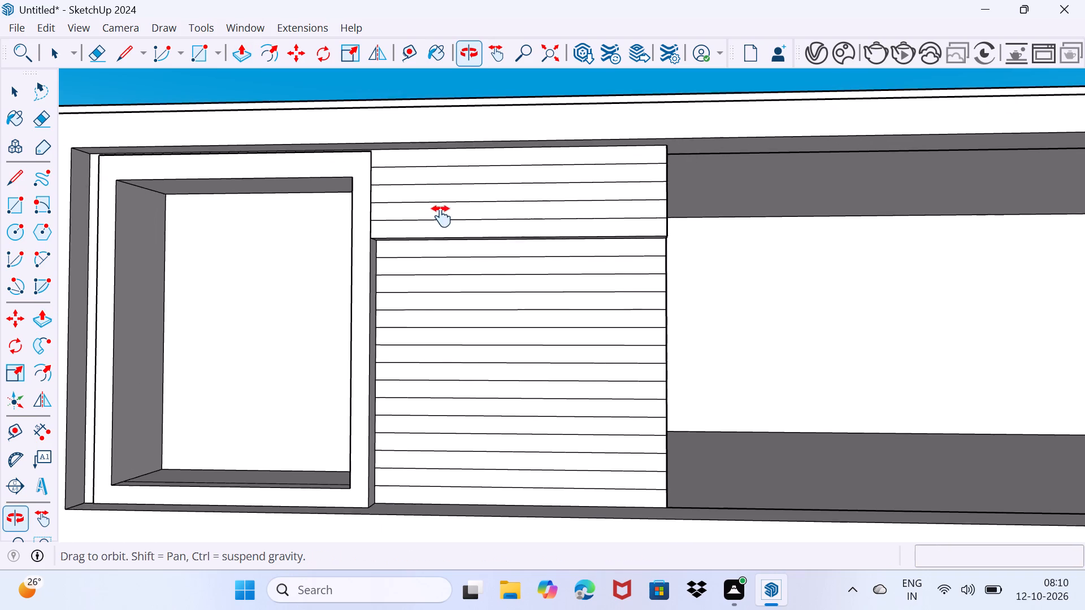
{"action": "middle_click_drag", "start_coordinate": [441, 216], "coordinate": [441, 215]}
{"action": "double_click", "coordinate": [442, 231]}
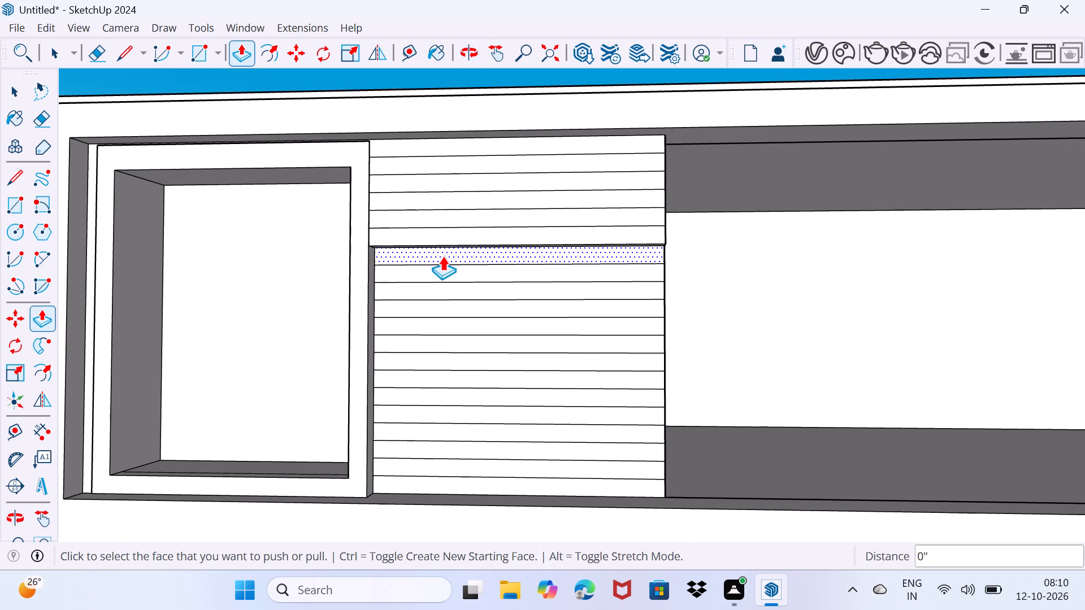
{"action": "double_click", "coordinate": [442, 256]}
{"action": "double_click", "coordinate": [442, 269]}
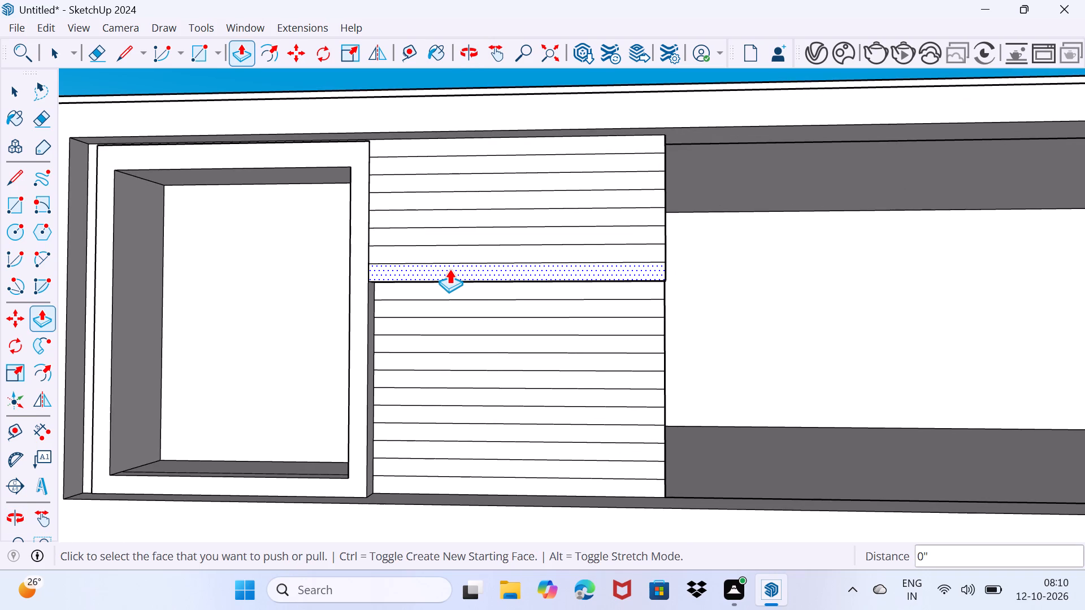
{"action": "double_click", "coordinate": [435, 287]}
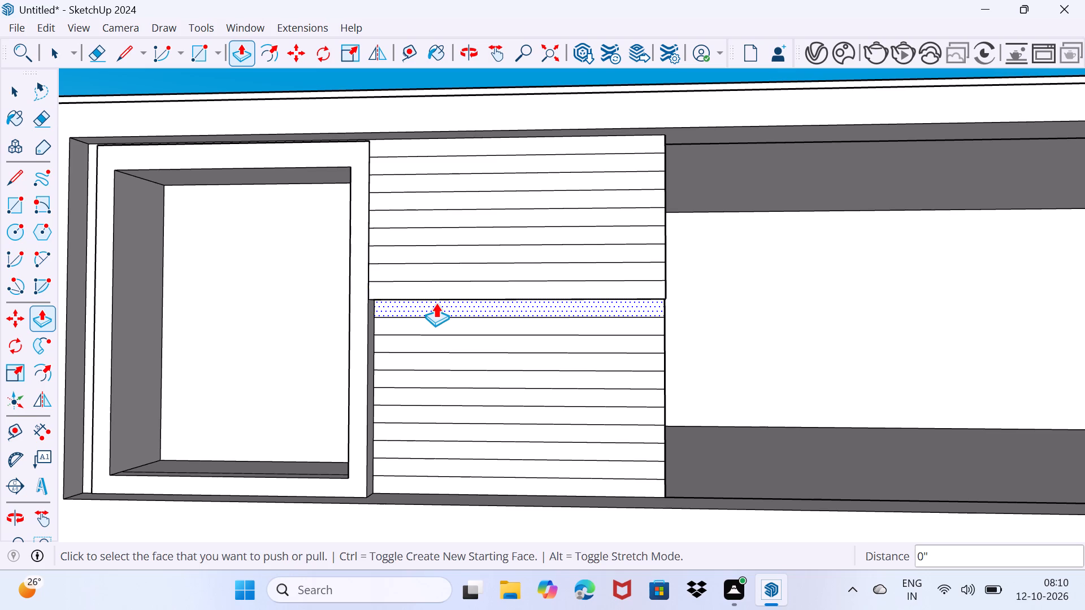
{"action": "double_click", "coordinate": [436, 303]}
Repeat the 5" Push/Pull on the remaining wall bands beside the window, working downward to the bottommost band.
{"action": "left_click", "coordinate": [439, 325]}
{"action": "left_click", "coordinate": [439, 325]}
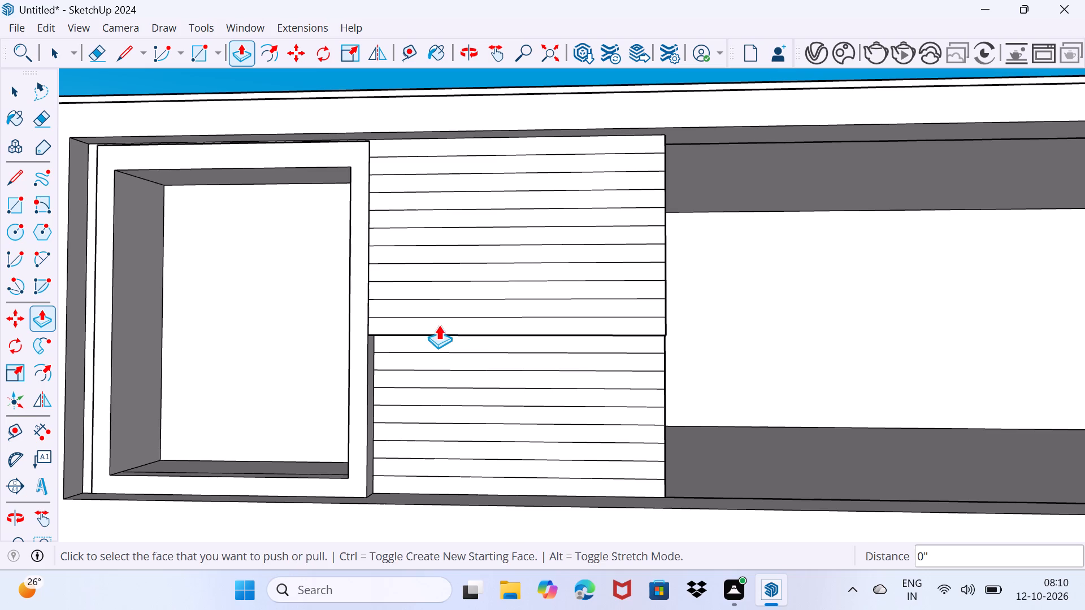
{"action": "double_click", "coordinate": [442, 337]}
{"action": "double_click", "coordinate": [446, 358]}
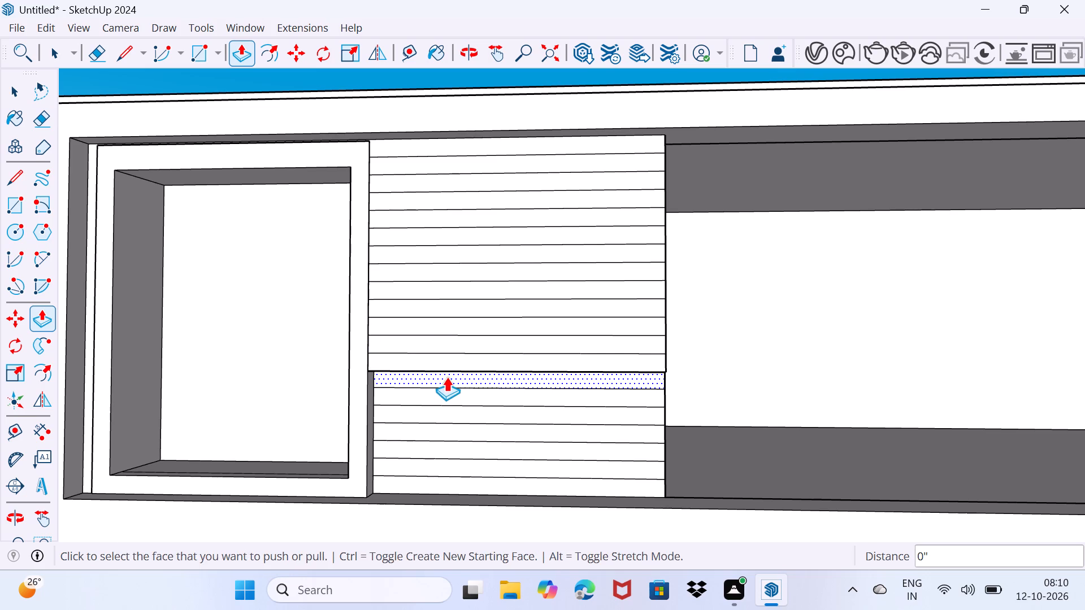
{"action": "double_click", "coordinate": [446, 377]}
{"action": "left_click", "coordinate": [446, 392]}
{"action": "left_click", "coordinate": [446, 392]}
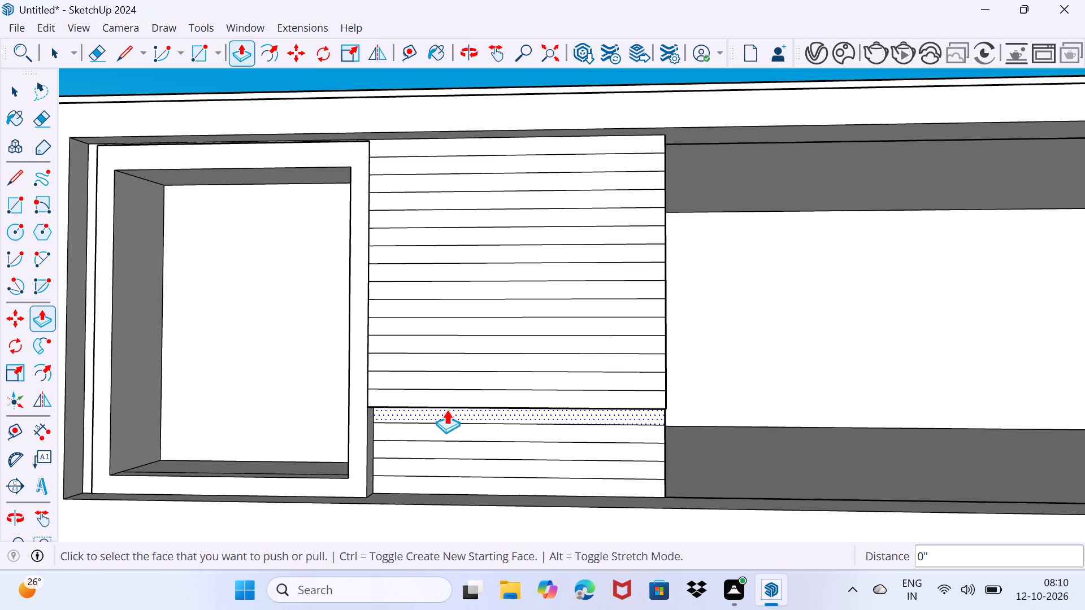
{"action": "double_click", "coordinate": [446, 409]}
{"action": "double_click", "coordinate": [446, 429]}
{"action": "double_click", "coordinate": [446, 441]}
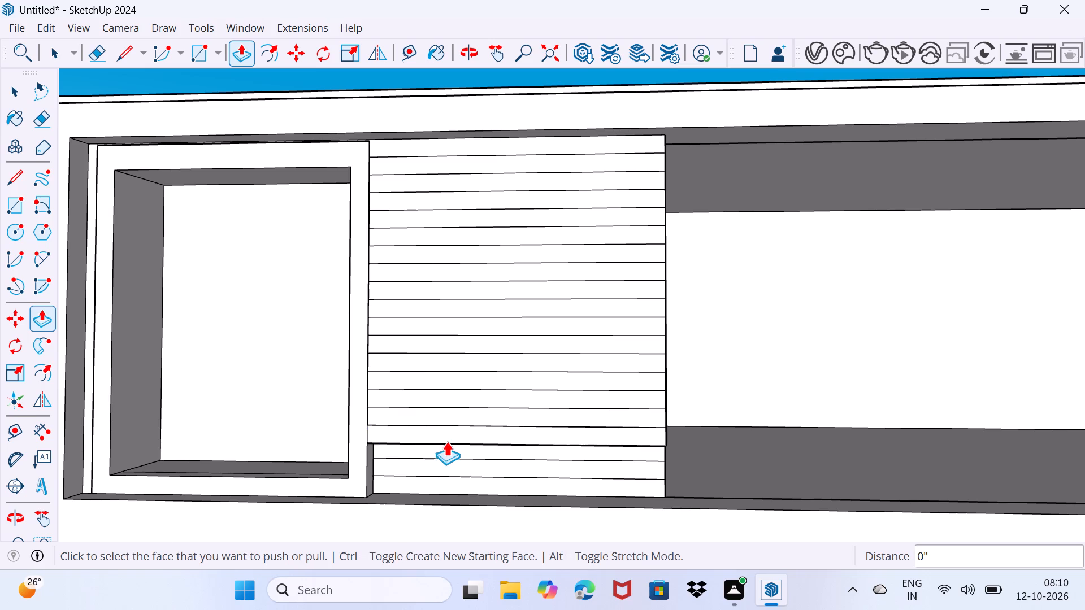
{"action": "double_click", "coordinate": [446, 447]}
{"action": "double_click", "coordinate": [444, 463]}
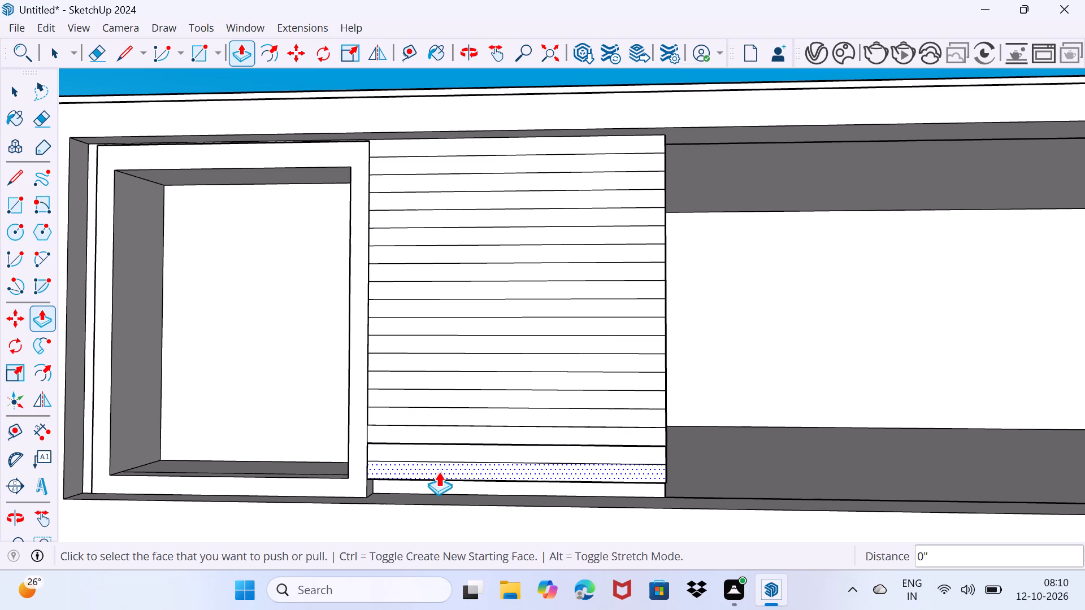
{"action": "double_click", "coordinate": [435, 479]}
{"action": "scroll", "coordinate": [427, 483], "scroll_direction": "up", "scroll_amount": 4}
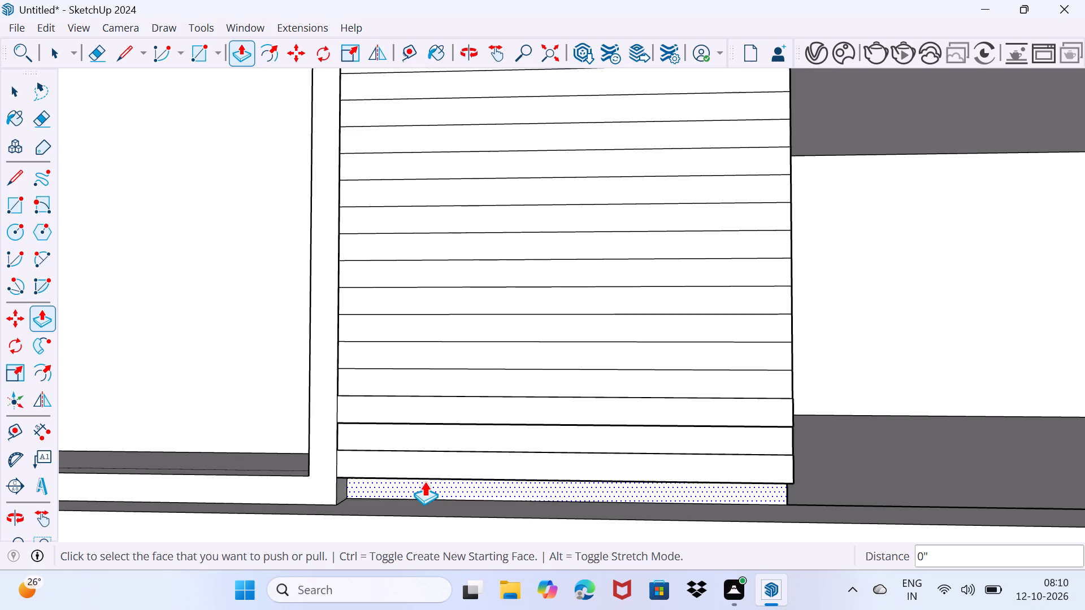
{"action": "double_click", "coordinate": [424, 481]}
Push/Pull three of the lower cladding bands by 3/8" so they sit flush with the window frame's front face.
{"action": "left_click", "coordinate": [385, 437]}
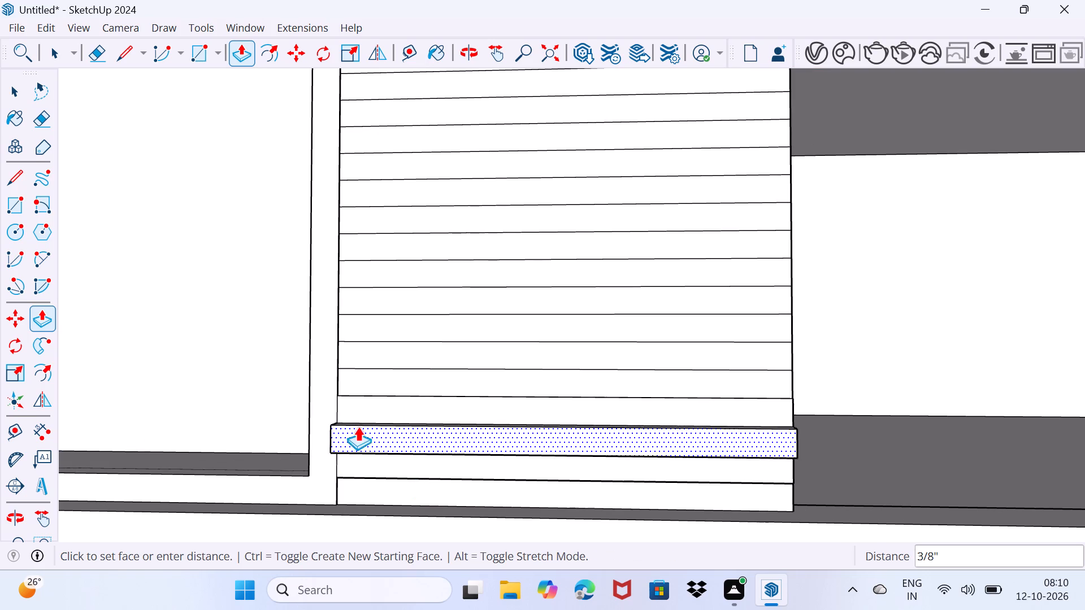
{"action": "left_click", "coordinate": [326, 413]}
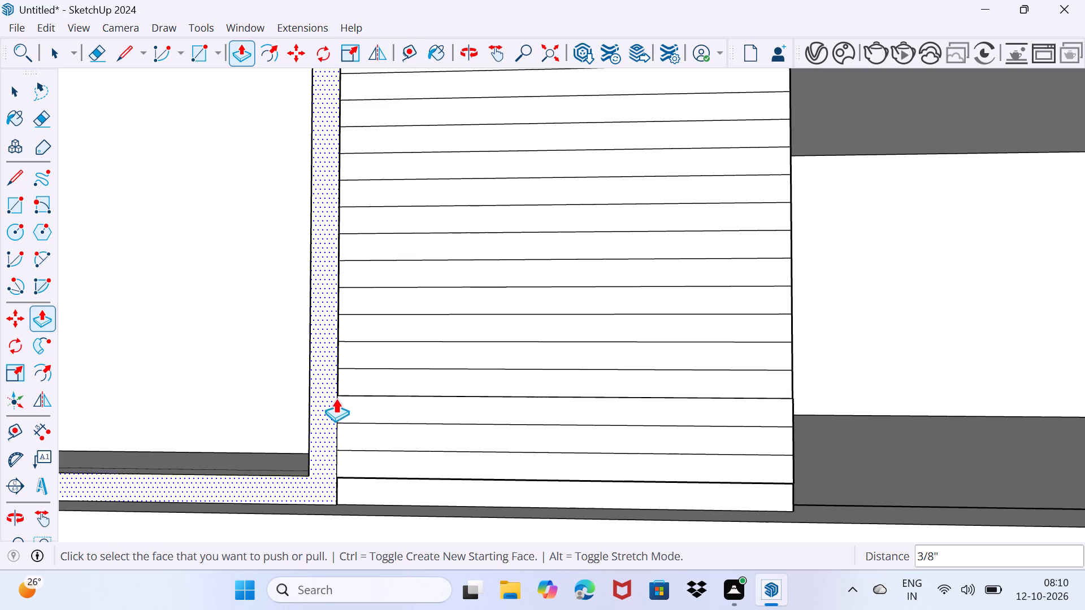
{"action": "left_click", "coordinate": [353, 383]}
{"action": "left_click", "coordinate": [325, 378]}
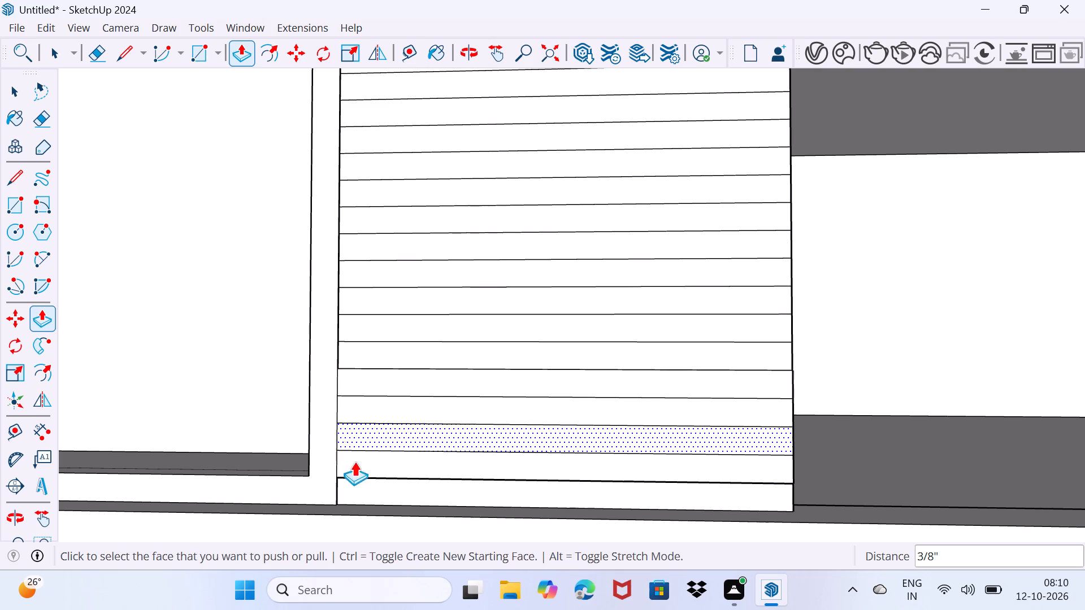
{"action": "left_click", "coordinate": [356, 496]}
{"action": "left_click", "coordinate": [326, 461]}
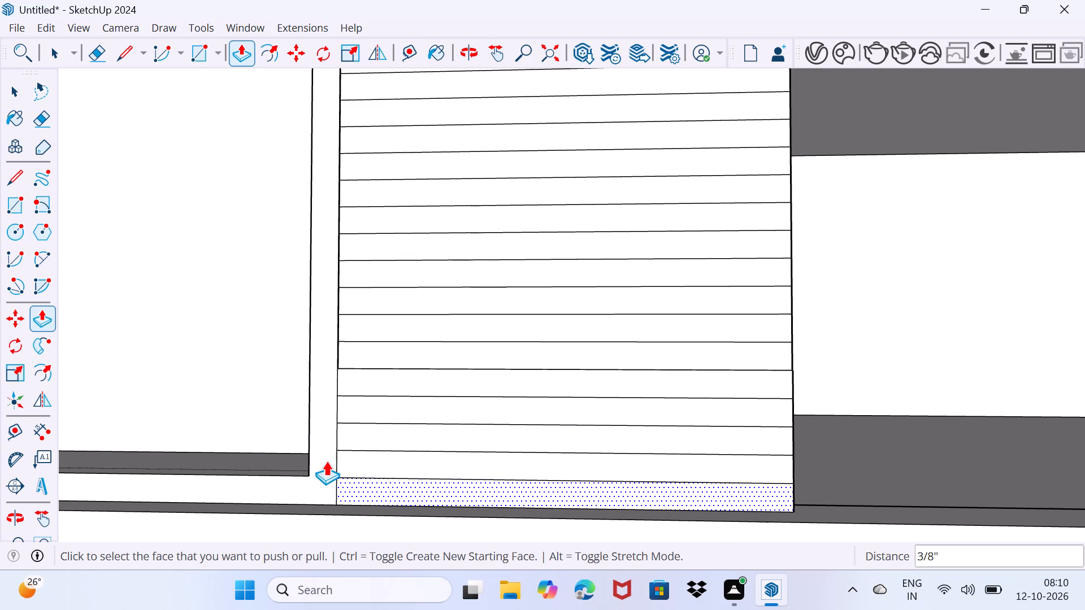
Extrude the window frame's front face outward about 3 13/16" so it projects past the cladding bands.
{"action": "key", "text": "space"}
{"action": "scroll", "coordinate": [316, 390], "scroll_direction": "down", "scroll_amount": 3}
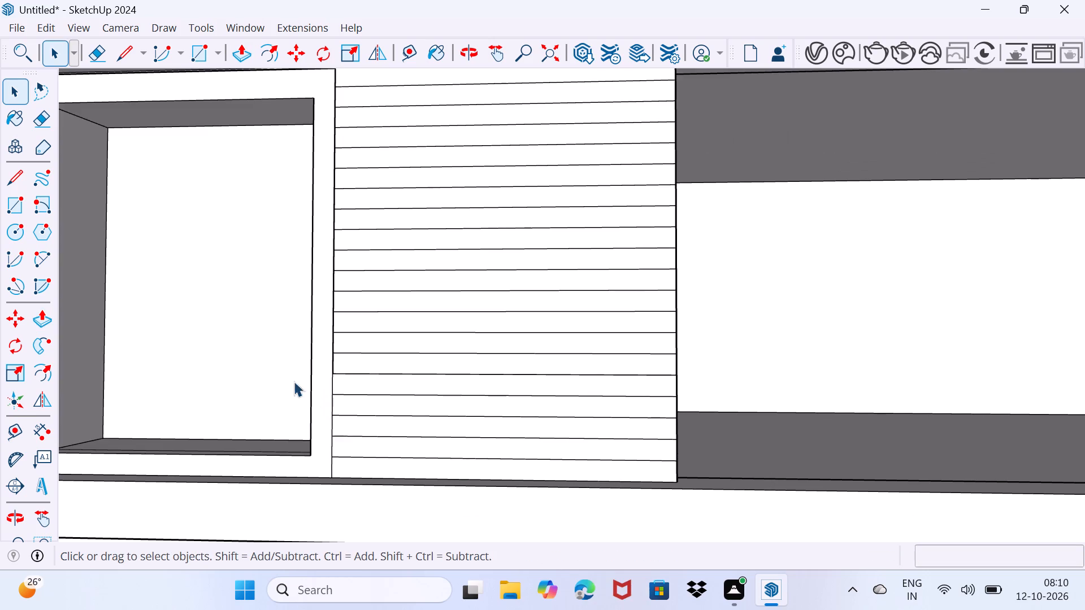
{"action": "scroll", "coordinate": [261, 365], "scroll_direction": "down", "scroll_amount": 1}
{"action": "middle_click_drag", "start_coordinate": [261, 365], "coordinate": [279, 368]}
{"action": "left_click", "coordinate": [309, 356]}
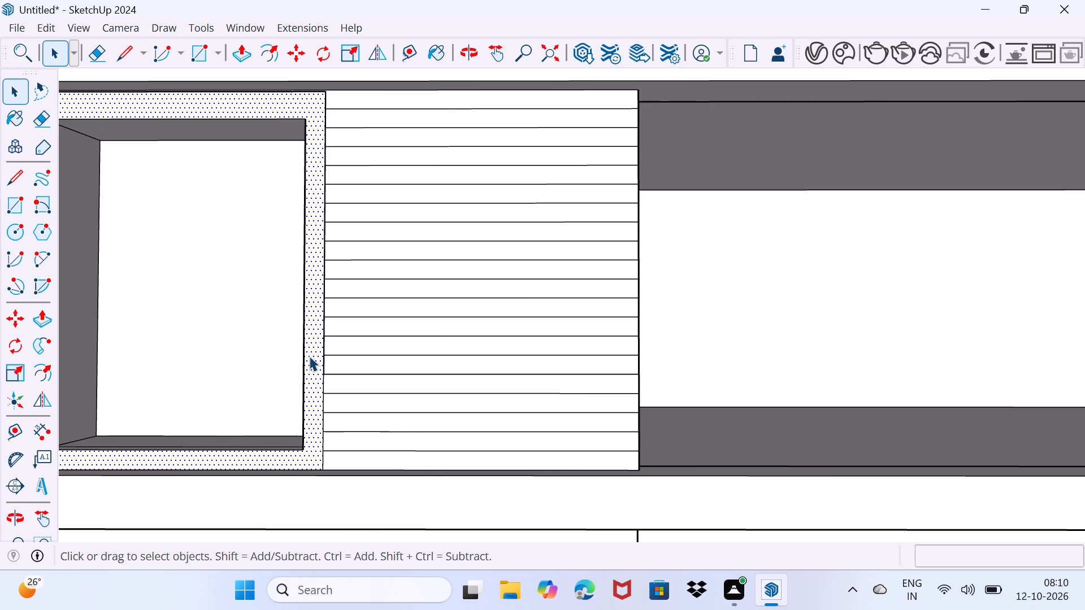
{"action": "key", "text": "p"}
{"action": "left_click", "coordinate": [309, 356]}
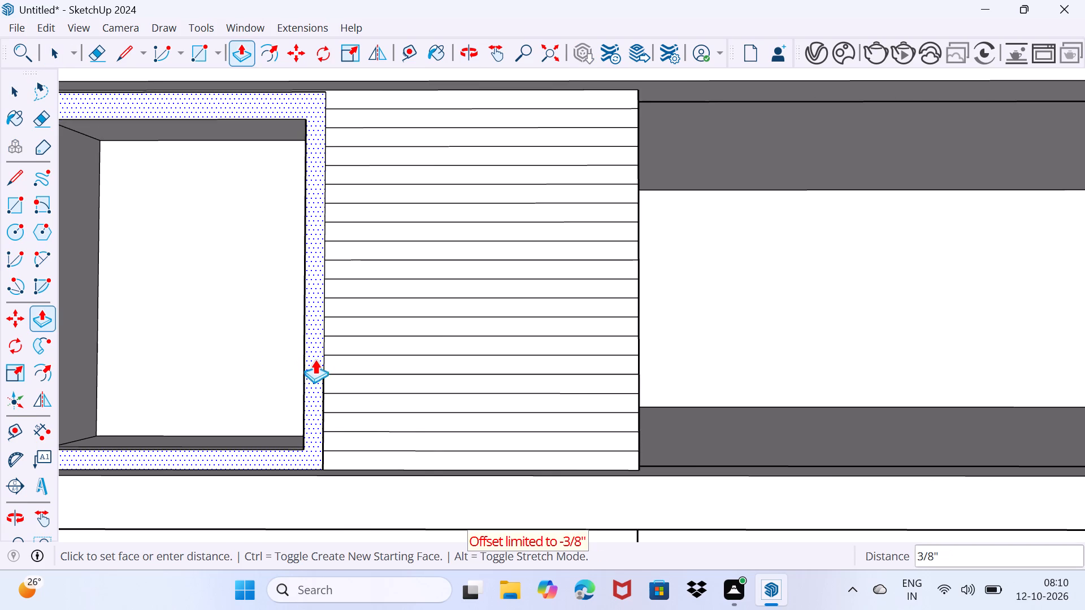
{"action": "left_click", "coordinate": [305, 364]}
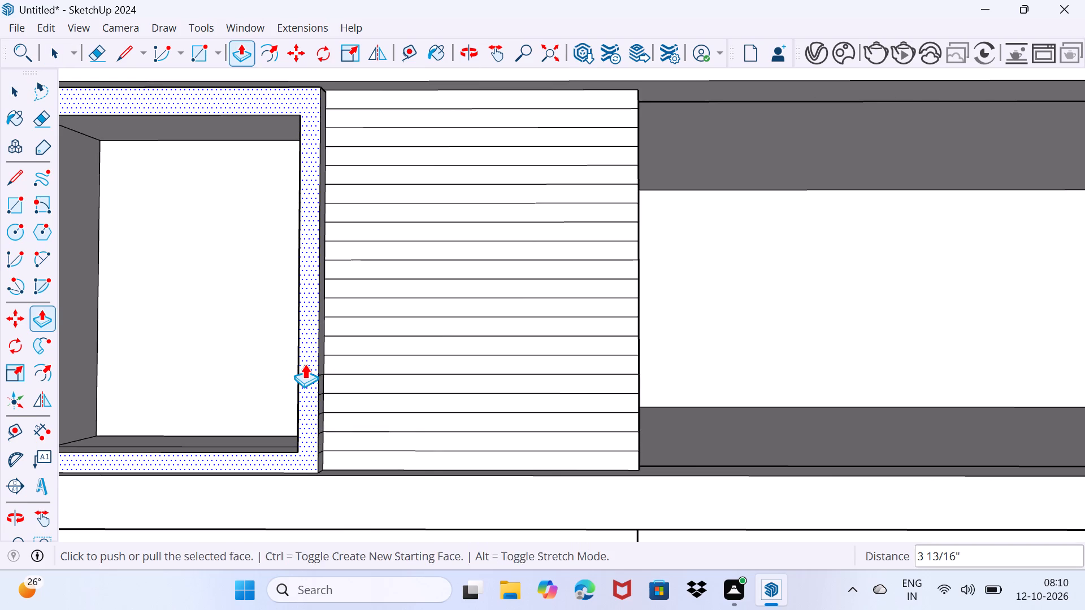
{"action": "key", "text": "space"}
{"action": "left_click_drag", "start_coordinate": [309, 377], "coordinate": [313, 356]}
Erase the short horizontal lines on the lower part of the window frame's side face next to the cladding.
{"action": "middle_click_drag", "start_coordinate": [320, 323], "coordinate": [247, 348]}
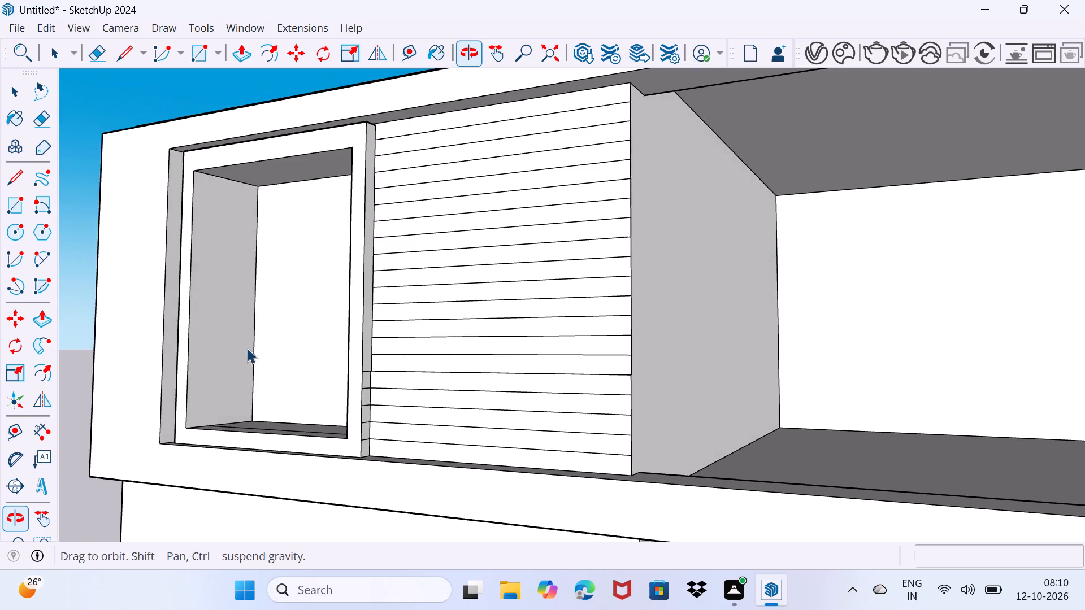
{"action": "middle_click_drag", "start_coordinate": [247, 348], "coordinate": [193, 319]}
{"action": "scroll", "coordinate": [346, 407], "scroll_direction": "up", "scroll_amount": 6}
{"action": "middle_click_drag", "start_coordinate": [346, 397], "coordinate": [242, 380]}
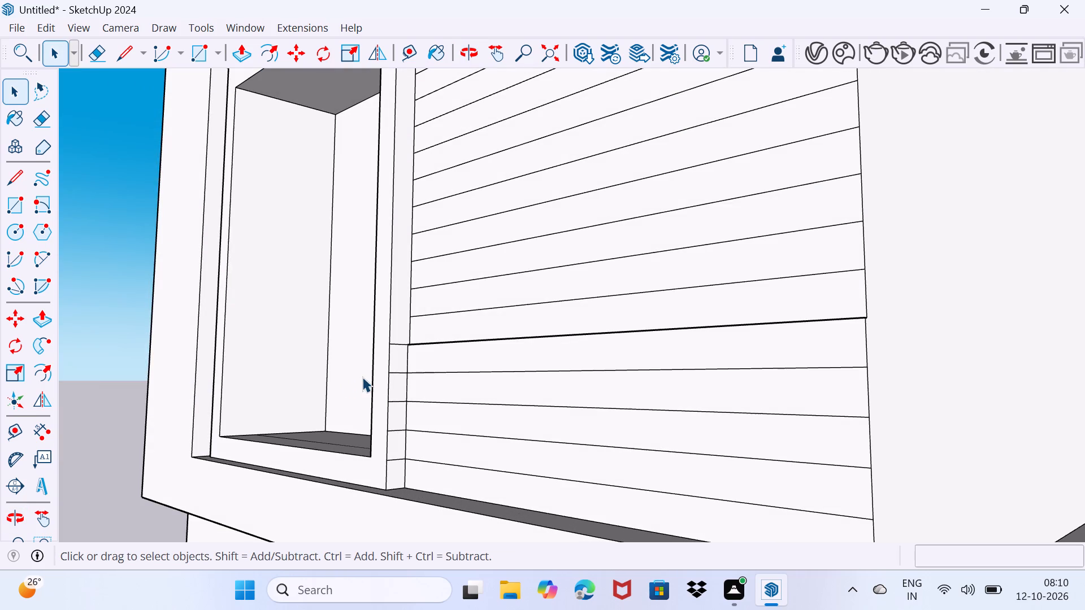
{"action": "key", "text": "e"}
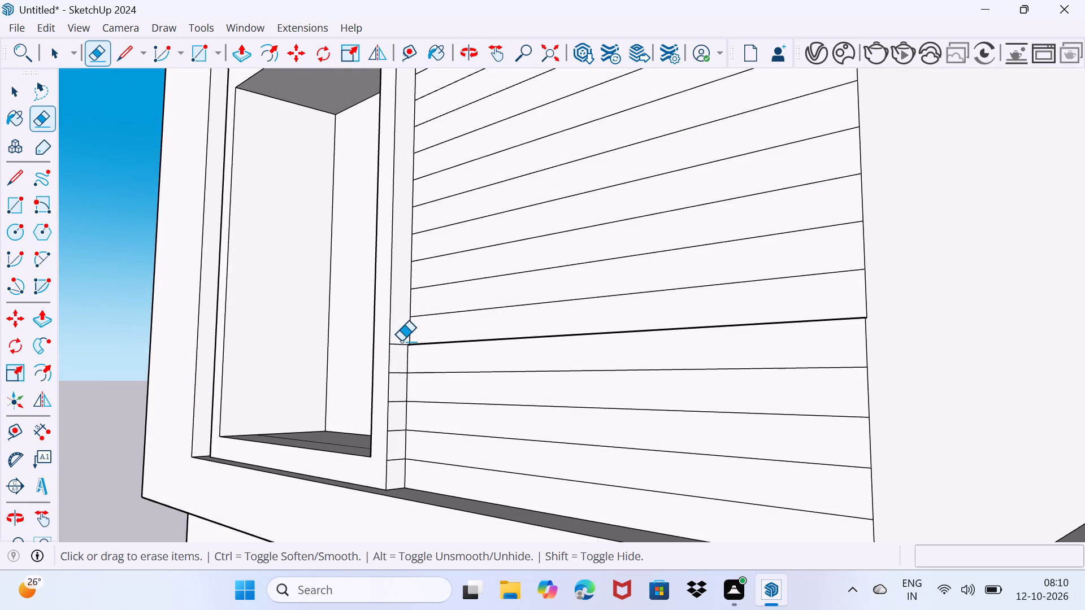
{"action": "left_click_drag", "start_coordinate": [400, 341], "coordinate": [398, 369]}
{"action": "left_click_drag", "start_coordinate": [398, 372], "coordinate": [398, 396]}
{"action": "left_click_drag", "start_coordinate": [398, 399], "coordinate": [396, 425]}
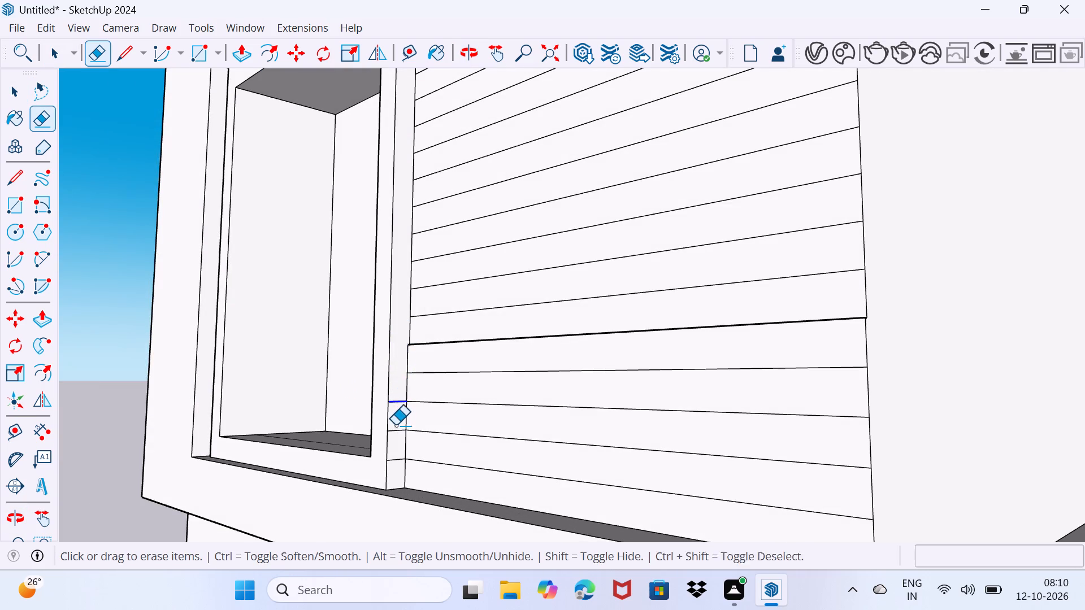
{"action": "left_click_drag", "start_coordinate": [396, 425], "coordinate": [396, 426]}
{"action": "left_click_drag", "start_coordinate": [396, 423], "coordinate": [394, 451]}
{"action": "left_click_drag", "start_coordinate": [394, 460], "coordinate": [394, 472]}
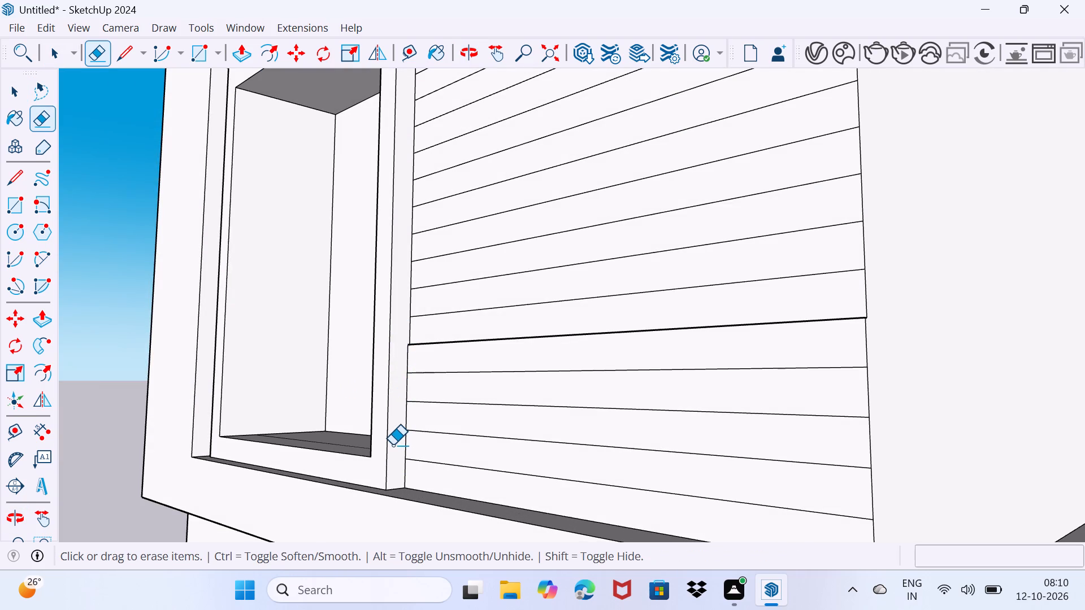
Push the five lowest cladding bands back 3/8" one by one, making them flush with the bands above.
{"action": "scroll", "coordinate": [397, 445], "scroll_direction": "up", "scroll_amount": 3}
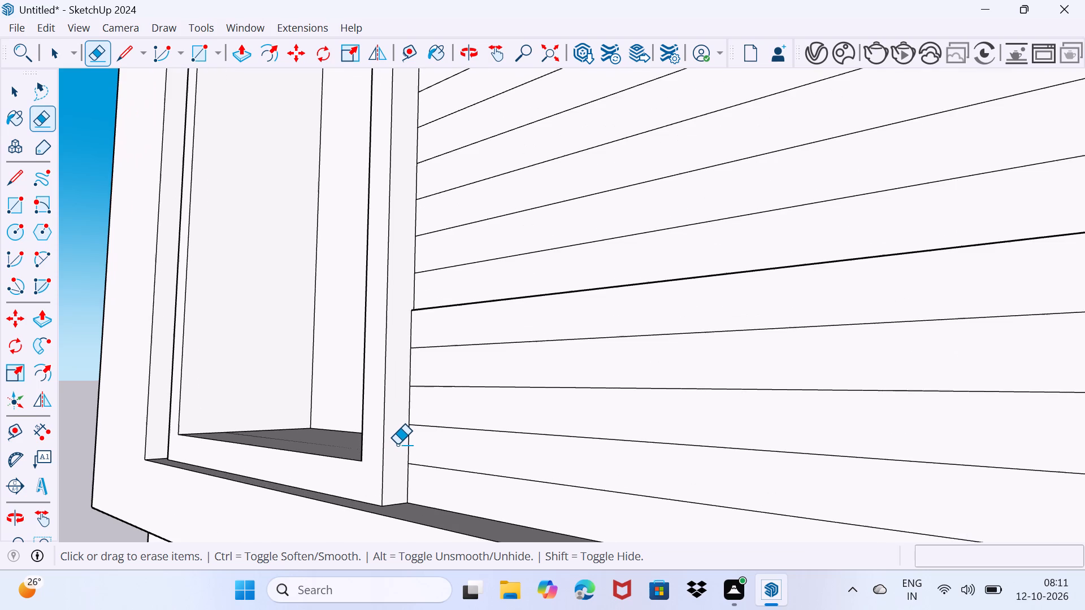
{"action": "middle_click_drag", "start_coordinate": [402, 436], "coordinate": [546, 472]}
{"action": "scroll", "coordinate": [576, 384], "scroll_direction": "up", "scroll_amount": 2}
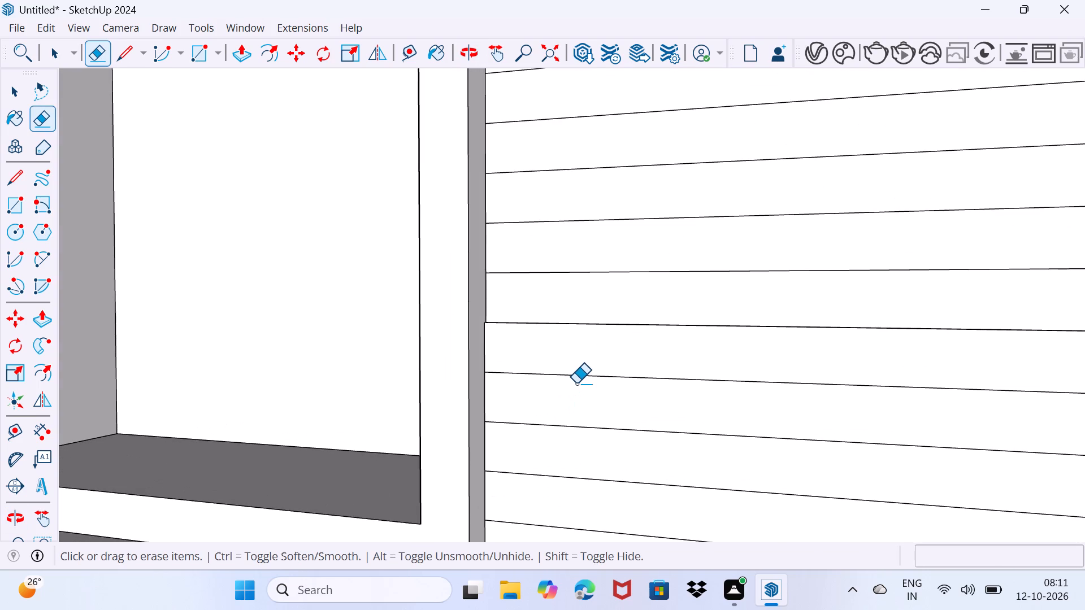
{"action": "key", "text": "space"}
{"action": "type", "text": "p"}
{"action": "middle_click_drag", "start_coordinate": [570, 371], "coordinate": [488, 487]}
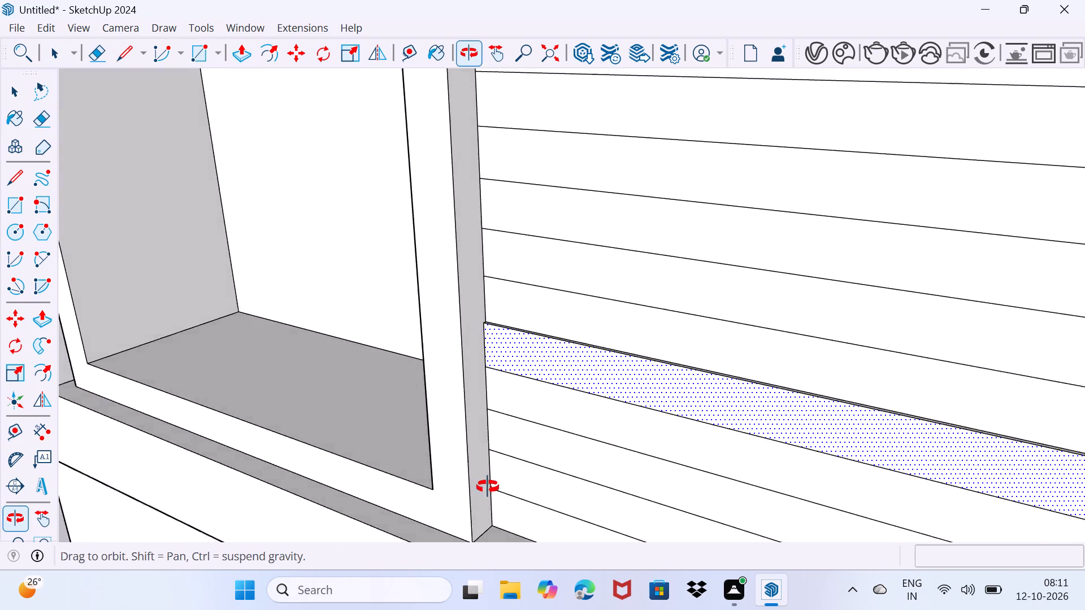
{"action": "middle_click_drag", "start_coordinate": [488, 487], "coordinate": [481, 498]}
{"action": "left_click", "coordinate": [583, 372]}
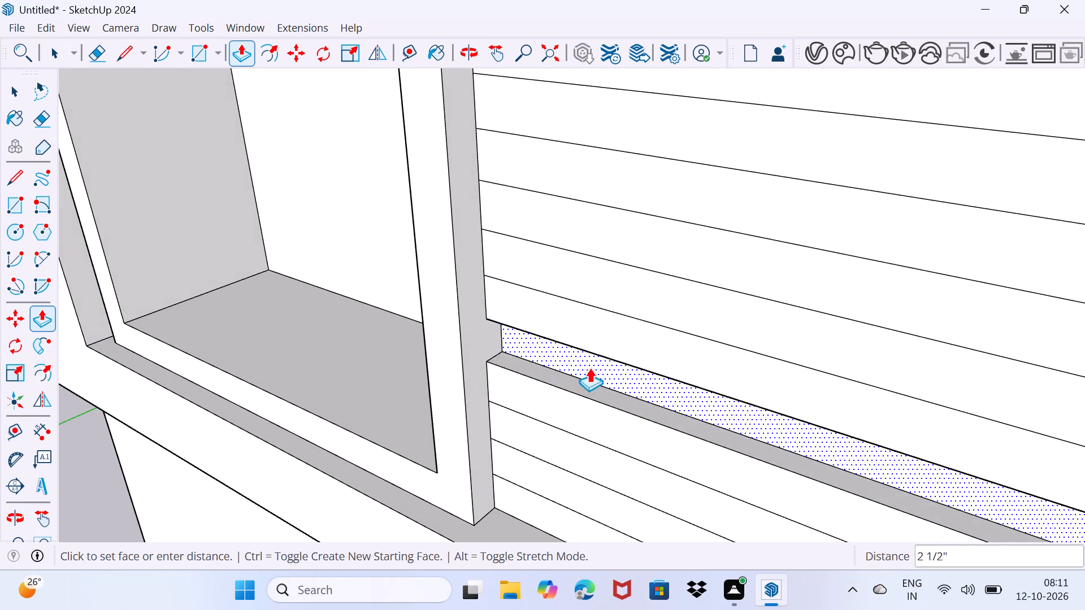
{"action": "left_click", "coordinate": [675, 356]}
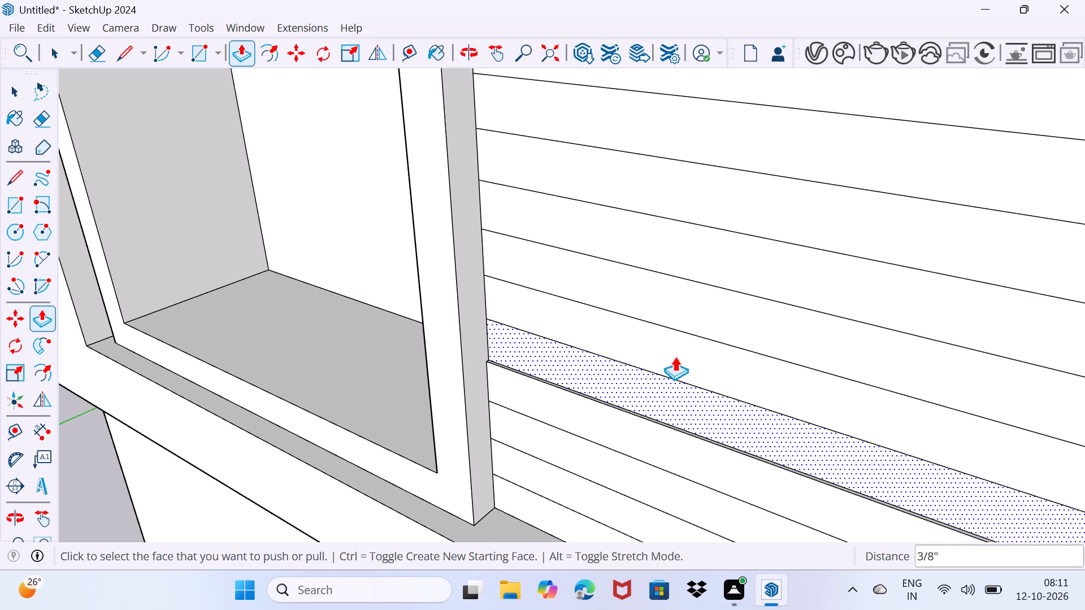
{"action": "left_click", "coordinate": [634, 429]}
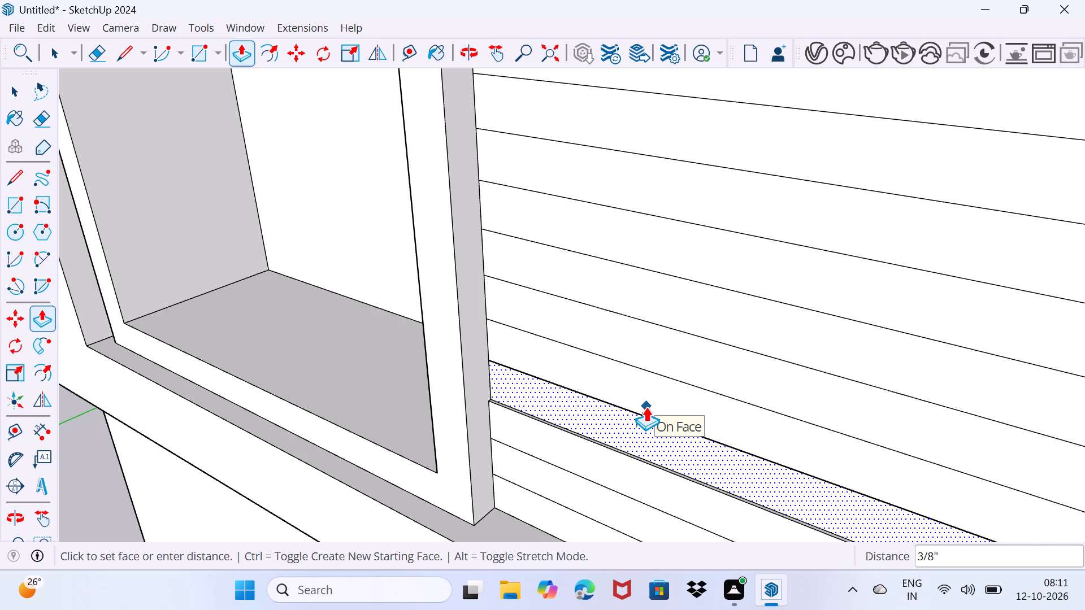
{"action": "left_click", "coordinate": [646, 407]}
{"action": "left_click", "coordinate": [600, 470]}
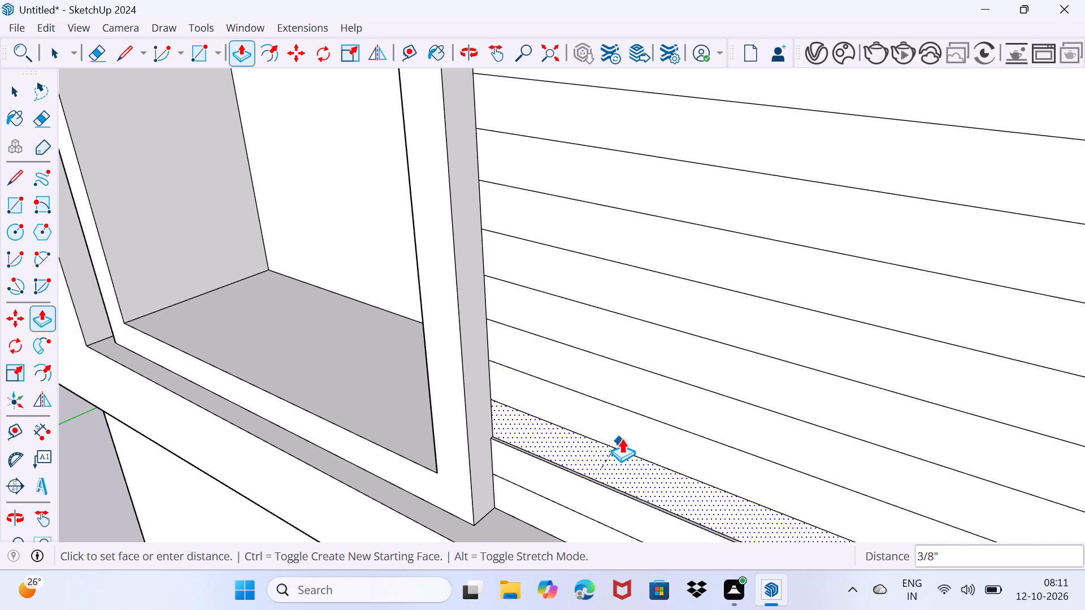
{"action": "left_click", "coordinate": [625, 436]}
{"action": "left_click", "coordinate": [593, 484]}
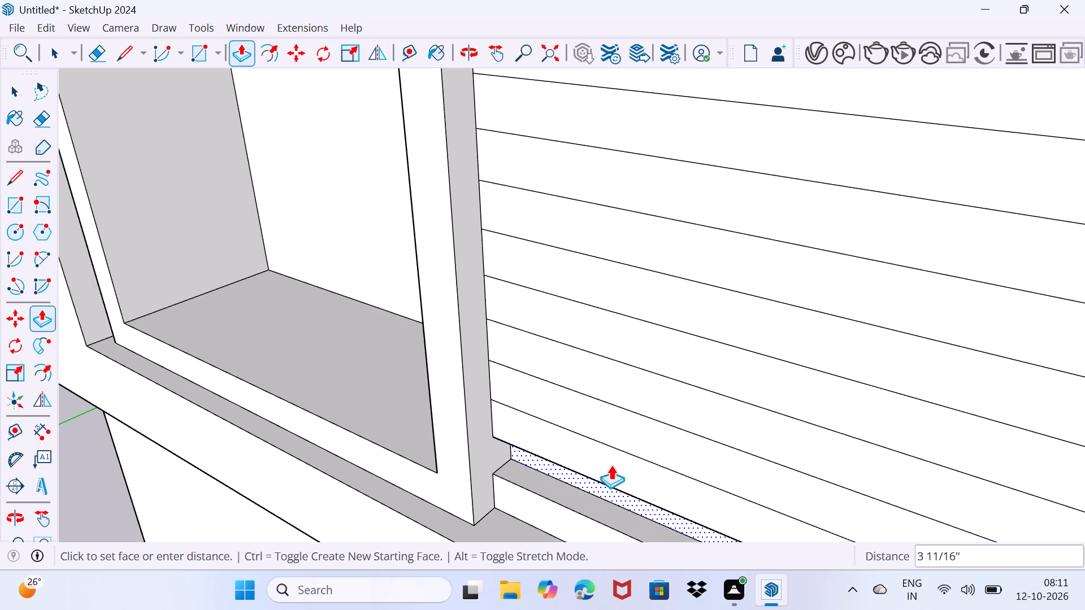
{"action": "left_click", "coordinate": [632, 472]}
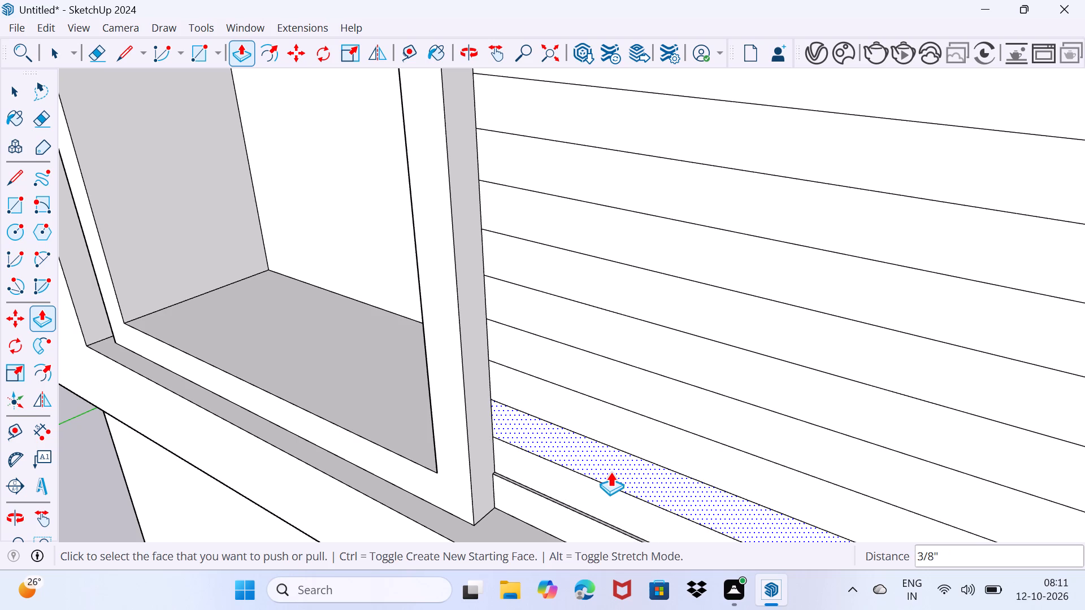
{"action": "middle_click_drag", "start_coordinate": [610, 472], "coordinate": [588, 329]}
{"action": "left_click", "coordinate": [595, 422]}
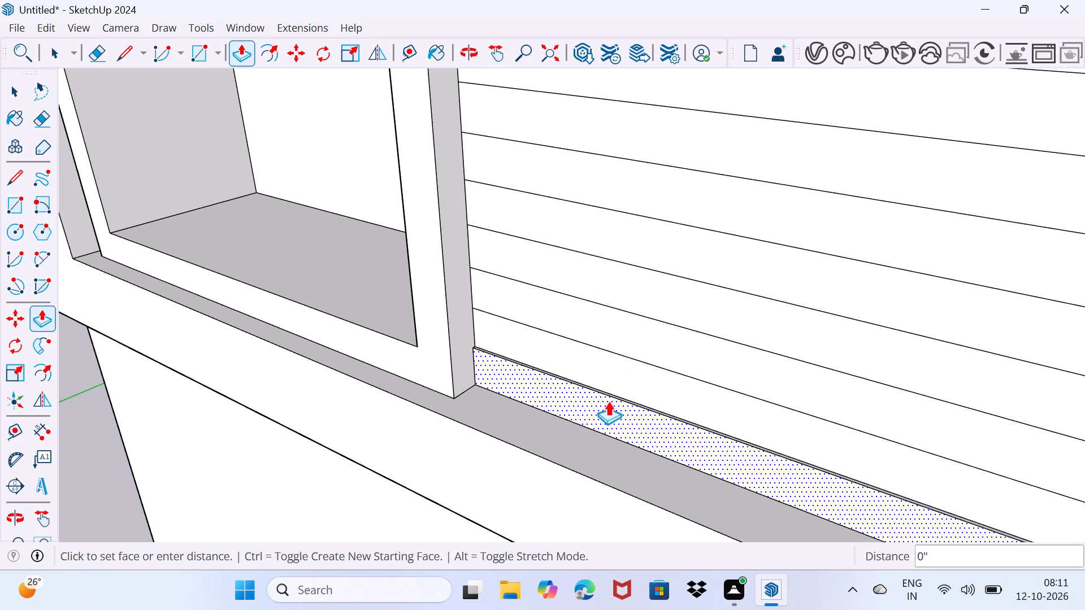
{"action": "left_click", "coordinate": [631, 377]}
{"action": "key", "text": "space"}
{"action": "left_click_drag", "start_coordinate": [627, 385], "coordinate": [641, 367]}
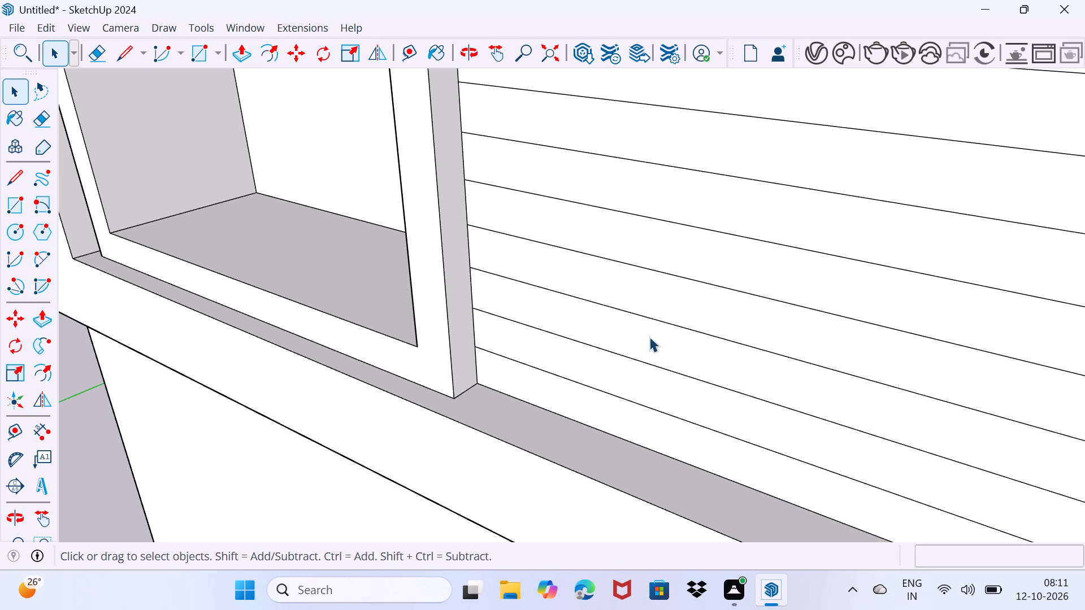
Examine the top storey's window frame and horizontal cladding bands from several angles.
{"action": "scroll", "coordinate": [648, 337], "scroll_direction": "down", "scroll_amount": 19}
{"action": "middle_click", "coordinate": [639, 345]}
{"action": "middle_click", "coordinate": [633, 348]}
{"action": "middle_click_drag", "start_coordinate": [637, 368], "coordinate": [686, 342]}
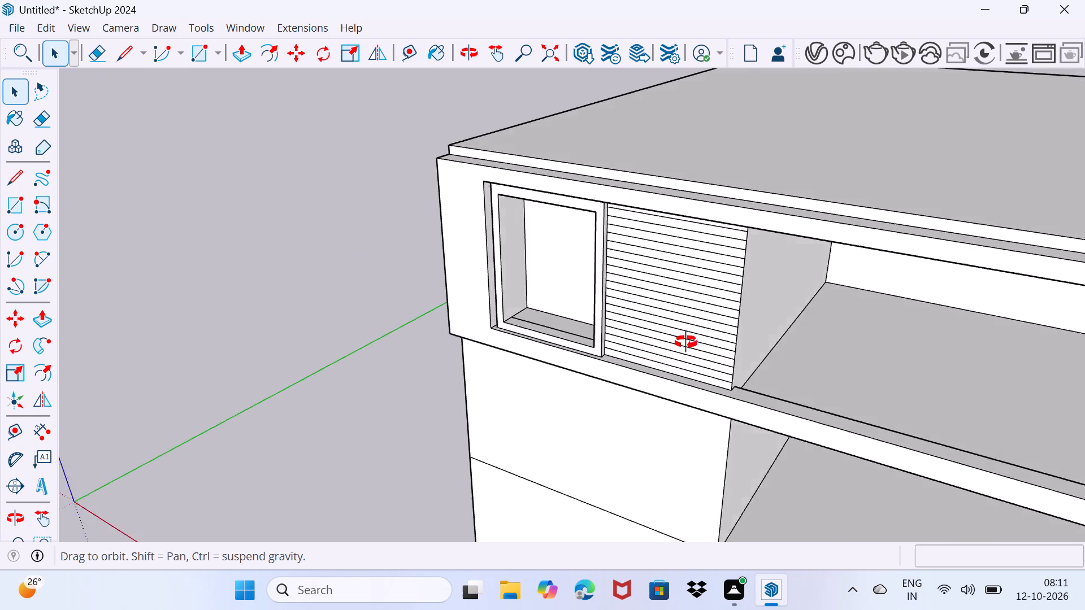
{"action": "middle_click_drag", "start_coordinate": [686, 342], "coordinate": [526, 356]}
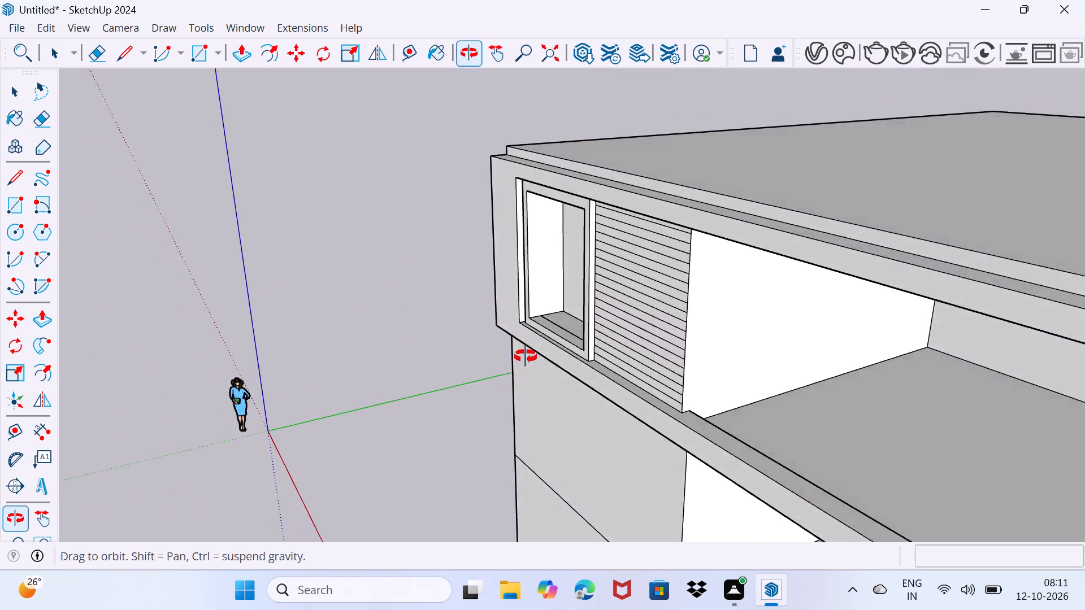
{"action": "middle_click_drag", "start_coordinate": [526, 356], "coordinate": [785, 337]}
{"action": "scroll", "coordinate": [561, 338], "scroll_direction": "up", "scroll_amount": 3}
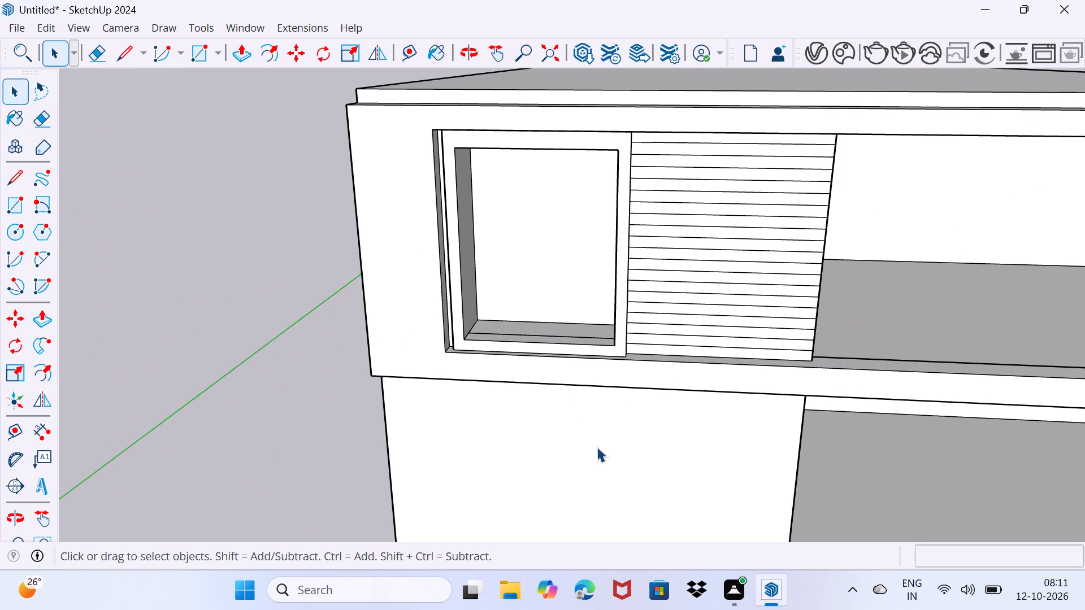
{"action": "right_click", "coordinate": [640, 448]}
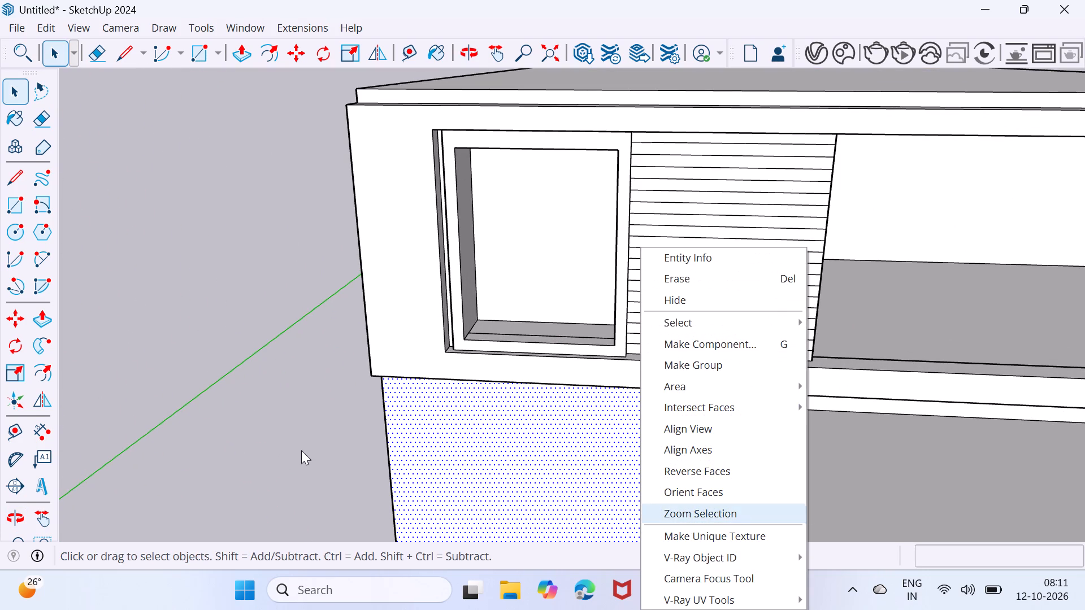
{"action": "left_click_drag", "start_coordinate": [164, 412], "coordinate": [198, 361]}
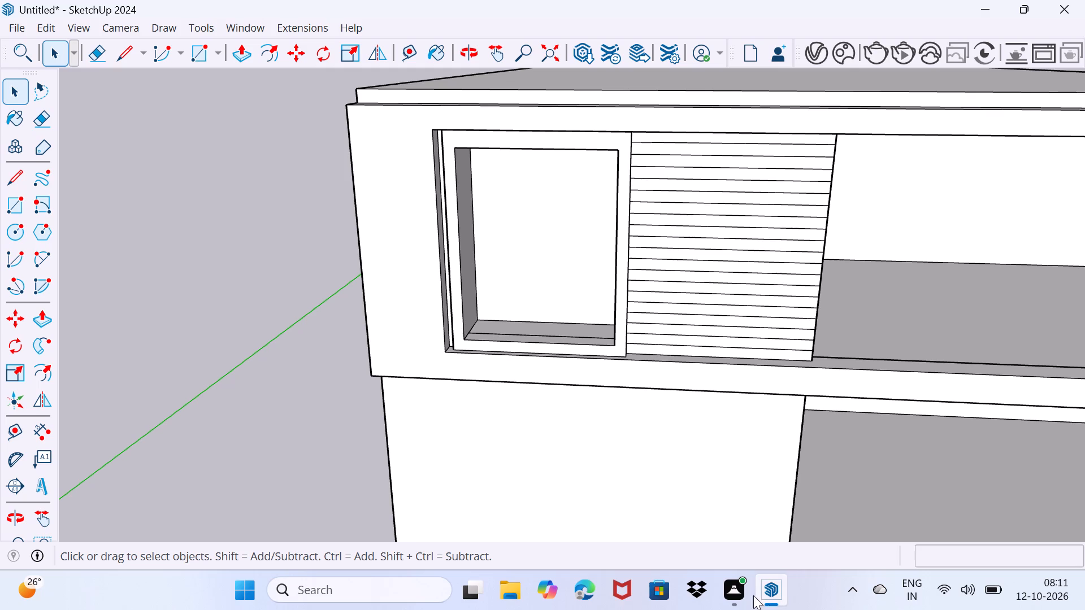
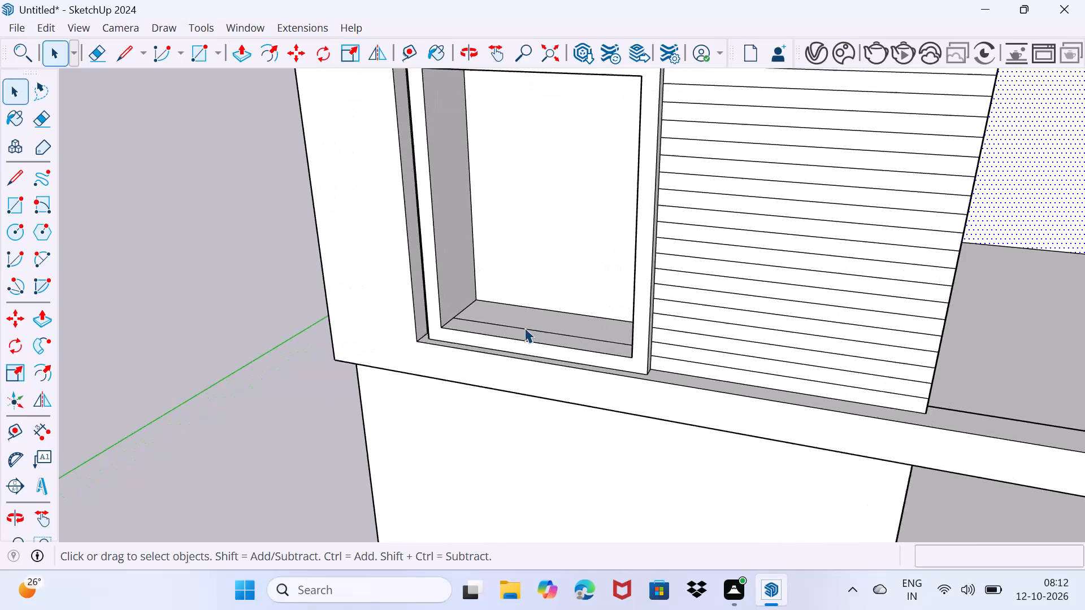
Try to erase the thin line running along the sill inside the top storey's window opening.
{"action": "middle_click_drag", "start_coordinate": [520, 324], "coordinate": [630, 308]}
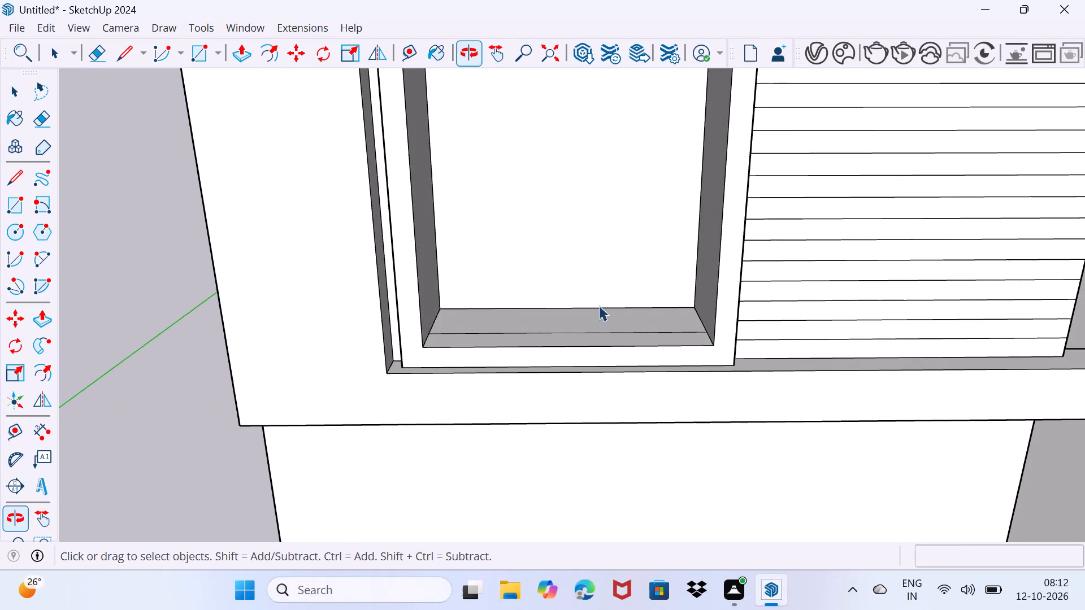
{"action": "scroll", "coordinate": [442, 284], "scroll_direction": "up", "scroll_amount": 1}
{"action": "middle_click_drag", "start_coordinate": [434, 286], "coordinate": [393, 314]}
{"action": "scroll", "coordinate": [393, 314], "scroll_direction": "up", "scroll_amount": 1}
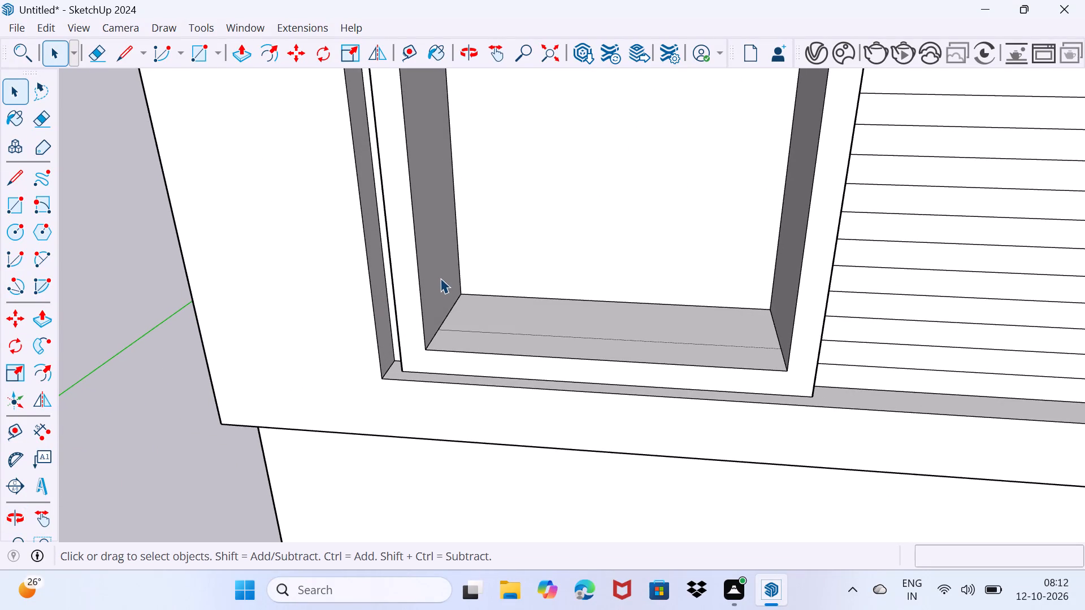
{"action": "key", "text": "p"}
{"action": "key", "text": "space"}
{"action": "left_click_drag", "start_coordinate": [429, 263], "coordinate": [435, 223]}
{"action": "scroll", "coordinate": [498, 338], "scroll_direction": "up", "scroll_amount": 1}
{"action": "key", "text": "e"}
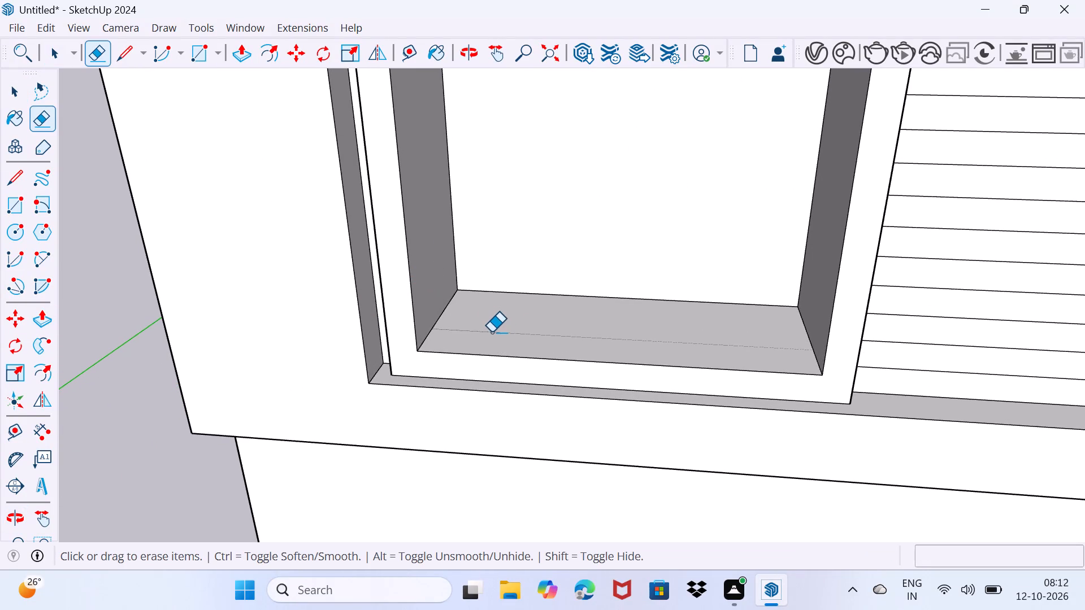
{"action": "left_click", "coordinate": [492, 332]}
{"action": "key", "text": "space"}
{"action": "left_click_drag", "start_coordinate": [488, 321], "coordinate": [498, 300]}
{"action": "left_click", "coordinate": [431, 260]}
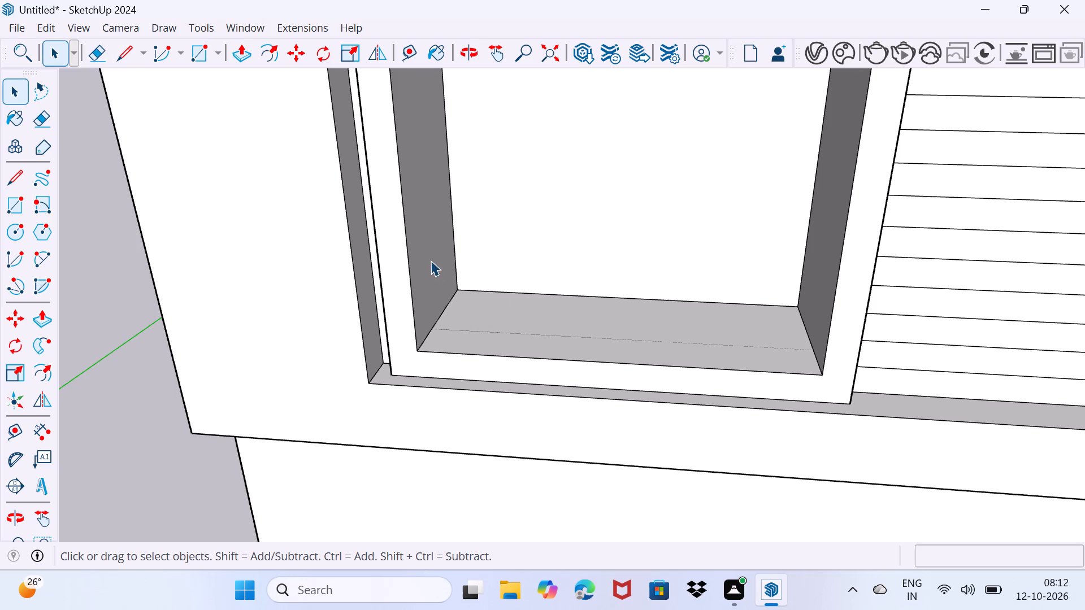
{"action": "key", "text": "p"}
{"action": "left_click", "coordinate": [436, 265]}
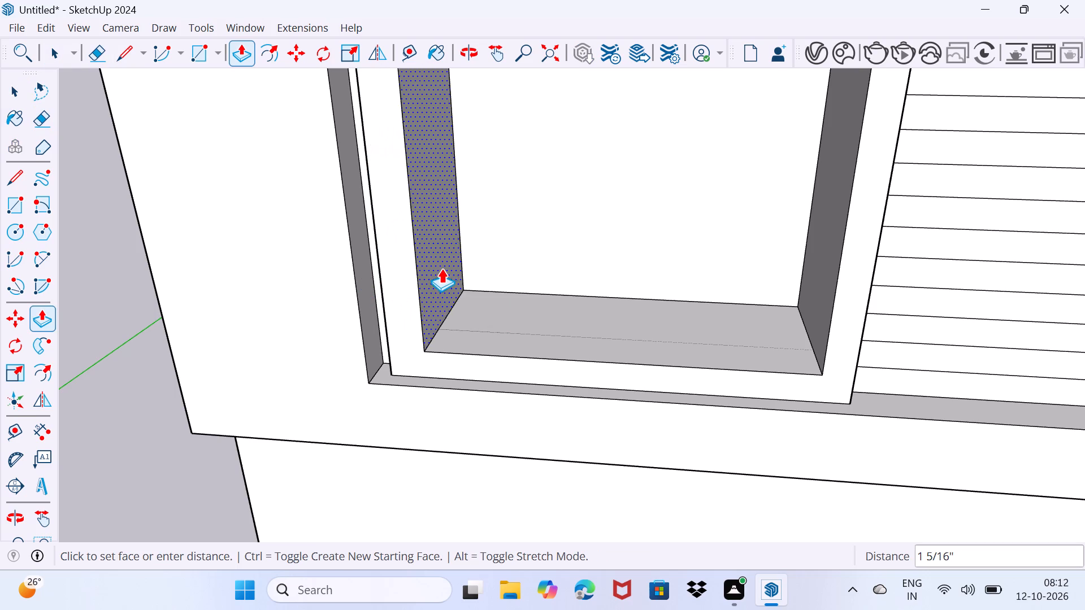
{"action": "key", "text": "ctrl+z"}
Extrude the window frame's narrow outer side face, away from the cladding, to meet the inner edge of the surrounding top-storey frame.
{"action": "middle_click_drag", "start_coordinate": [396, 315], "coordinate": [557, 277]}
{"action": "scroll", "coordinate": [378, 347], "scroll_direction": "up", "scroll_amount": 8}
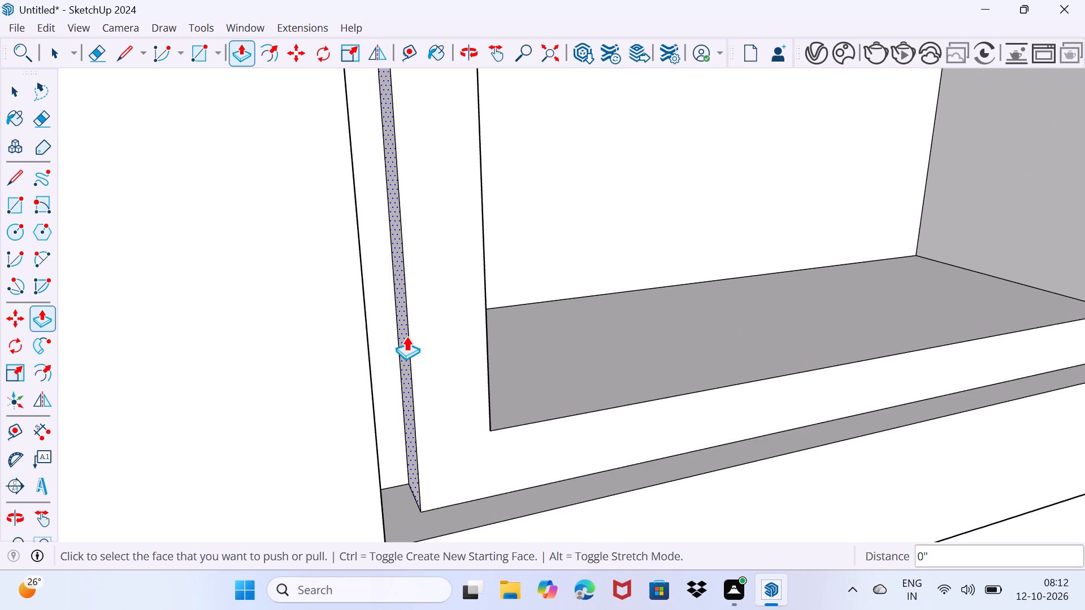
{"action": "left_click", "coordinate": [406, 336]}
{"action": "left_click", "coordinate": [357, 352]}
{"action": "key", "text": "space"}
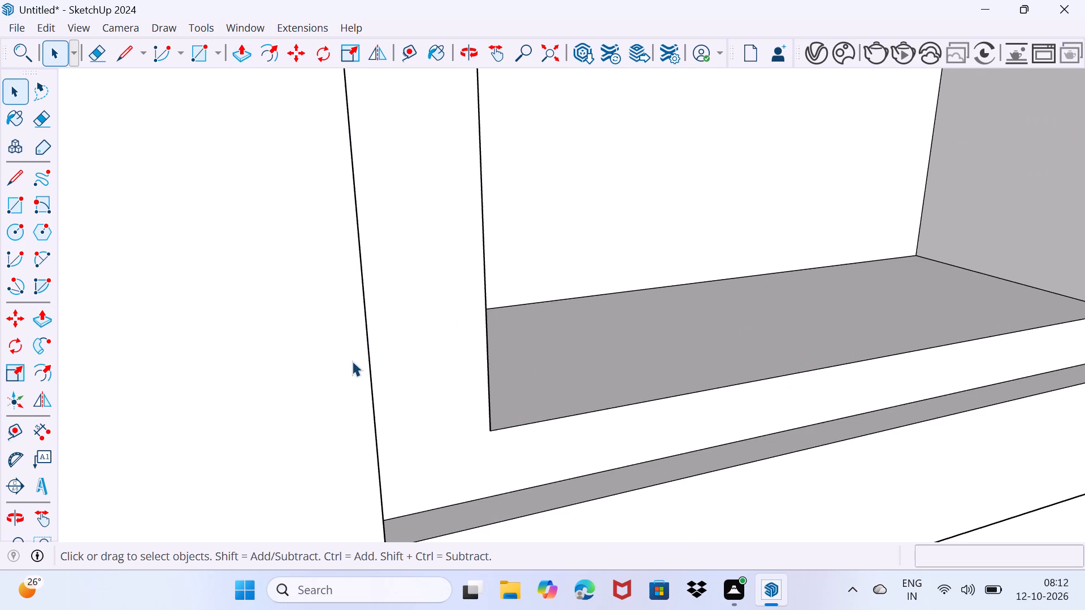
{"action": "left_click_drag", "start_coordinate": [352, 361], "coordinate": [358, 321]}
Draw a small rectangle on the top-storey frame's bottom ledge, just beside the cladding and against the floor edge.
{"action": "scroll", "coordinate": [363, 321], "scroll_direction": "down", "scroll_amount": 20}
{"action": "middle_click", "coordinate": [364, 339]}
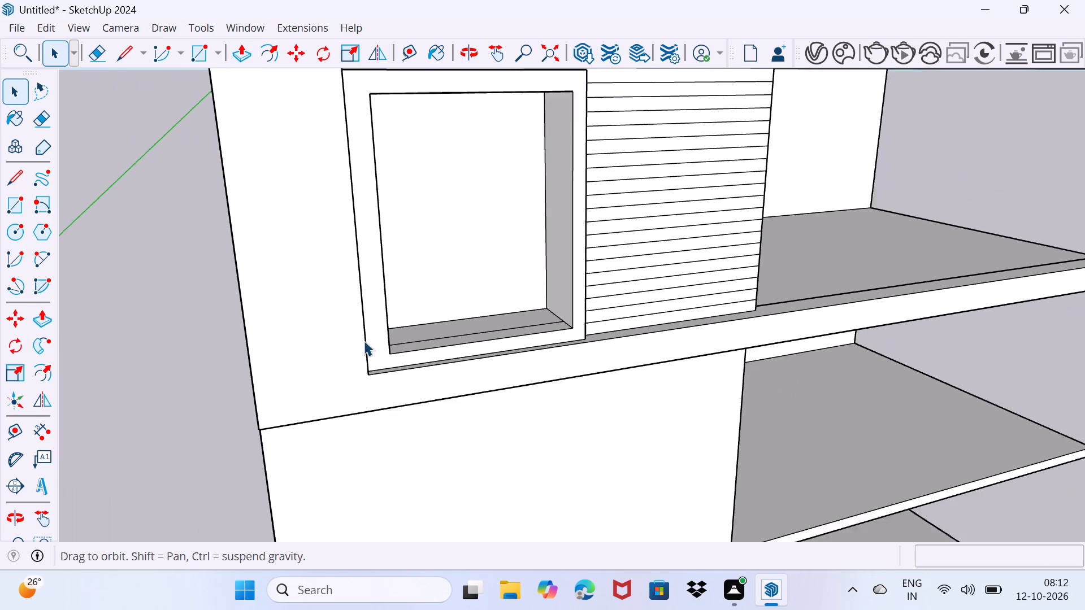
{"action": "scroll", "coordinate": [364, 341], "scroll_direction": "down", "scroll_amount": 5}
{"action": "middle_click_drag", "start_coordinate": [455, 320], "coordinate": [309, 269]}
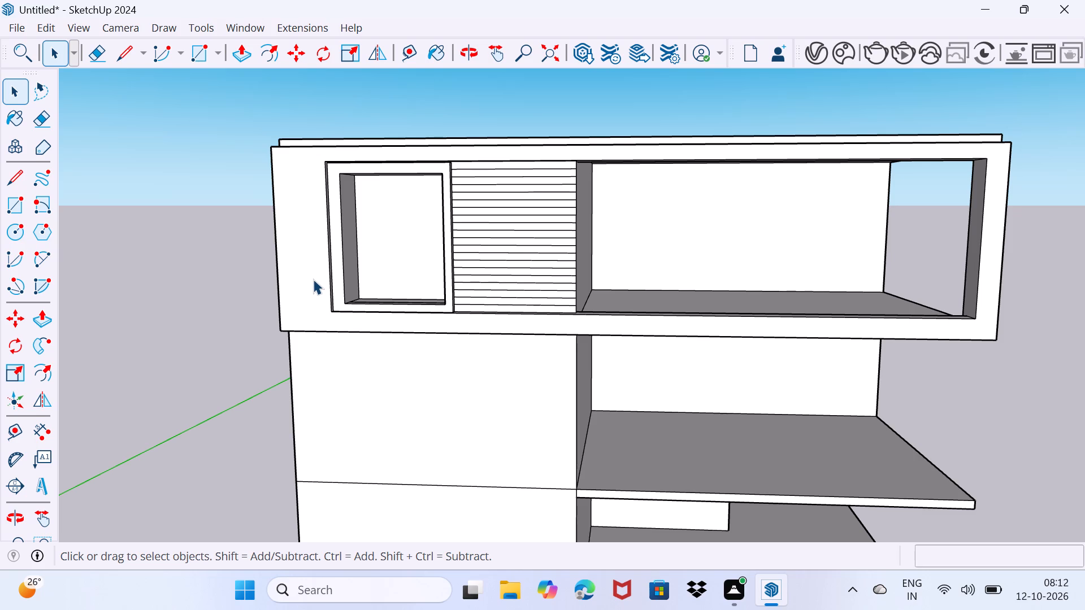
{"action": "scroll", "coordinate": [649, 305], "scroll_direction": "up", "scroll_amount": 3}
{"action": "middle_click_drag", "start_coordinate": [630, 315], "coordinate": [641, 433]}
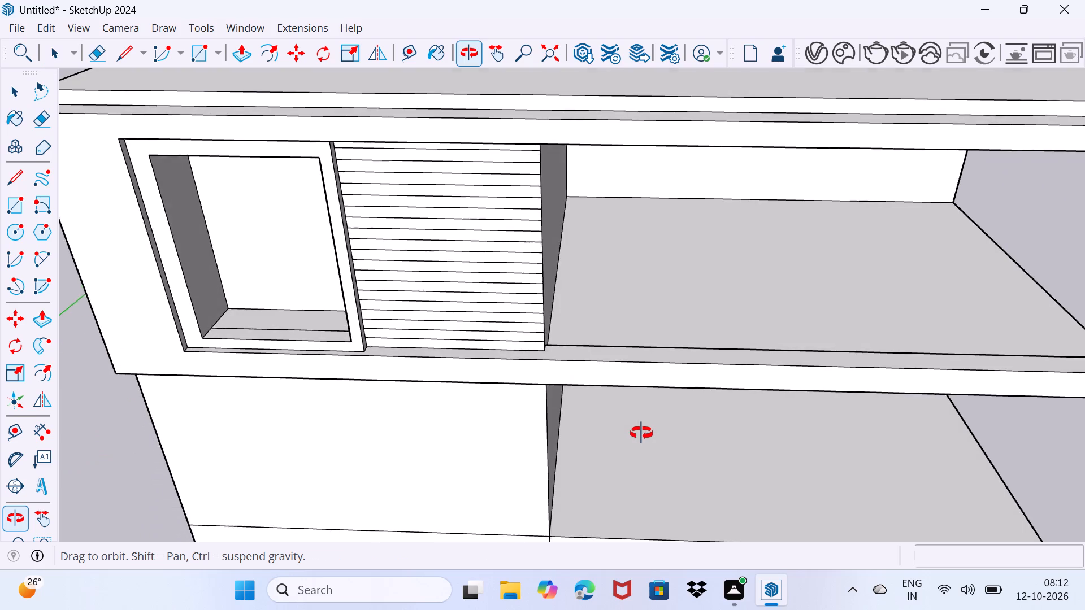
{"action": "middle_click_drag", "start_coordinate": [641, 433], "coordinate": [650, 433]}
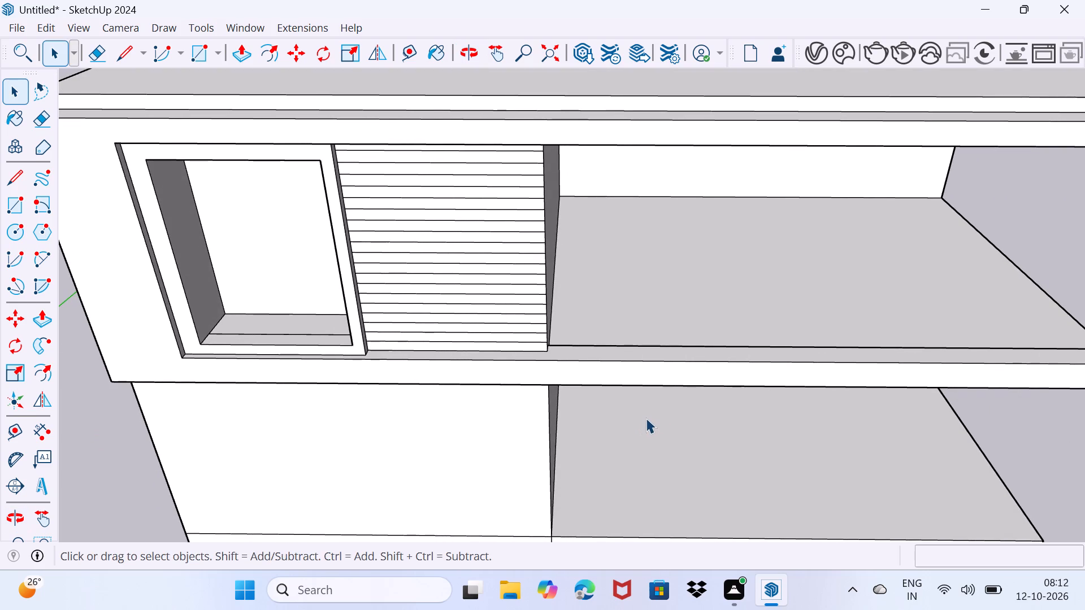
{"action": "middle_click_drag", "start_coordinate": [643, 419], "coordinate": [640, 493]}
{"action": "scroll", "coordinate": [580, 408], "scroll_direction": "up", "scroll_amount": 4}
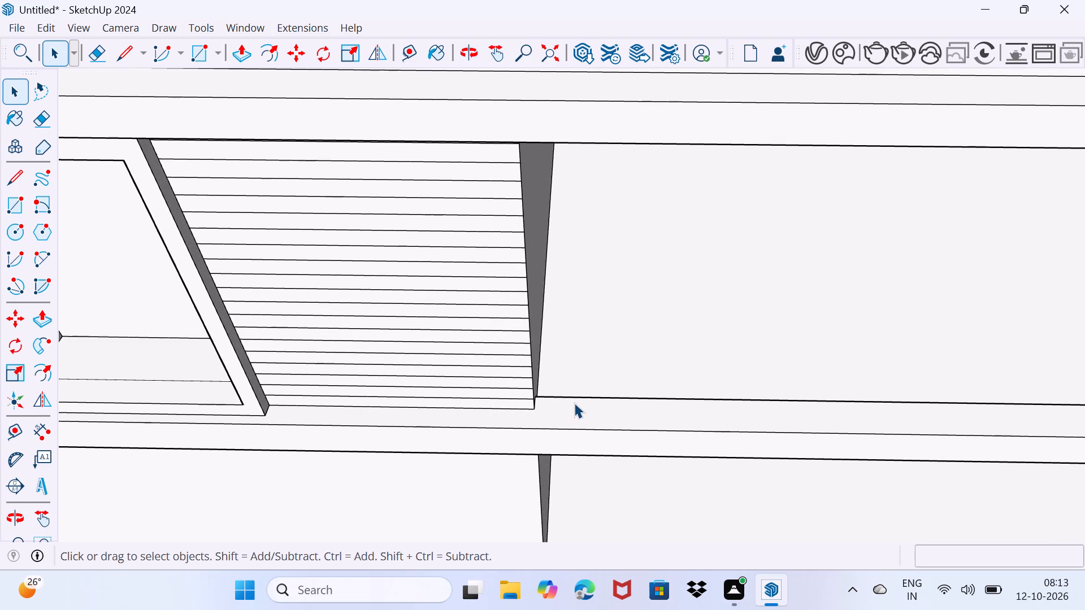
{"action": "key", "text": "r"}
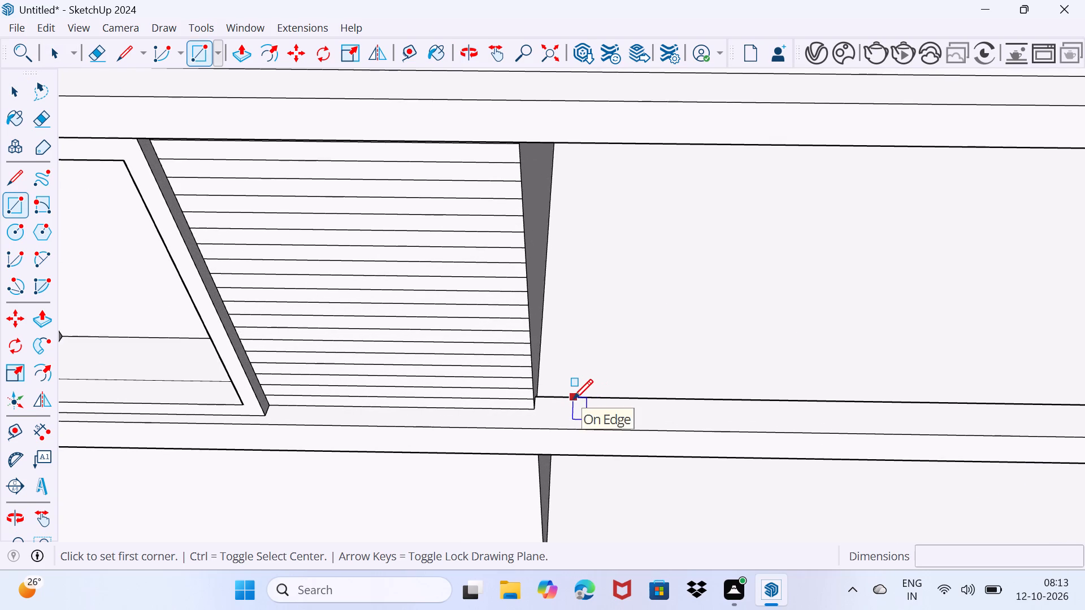
{"action": "left_click", "coordinate": [575, 399]}
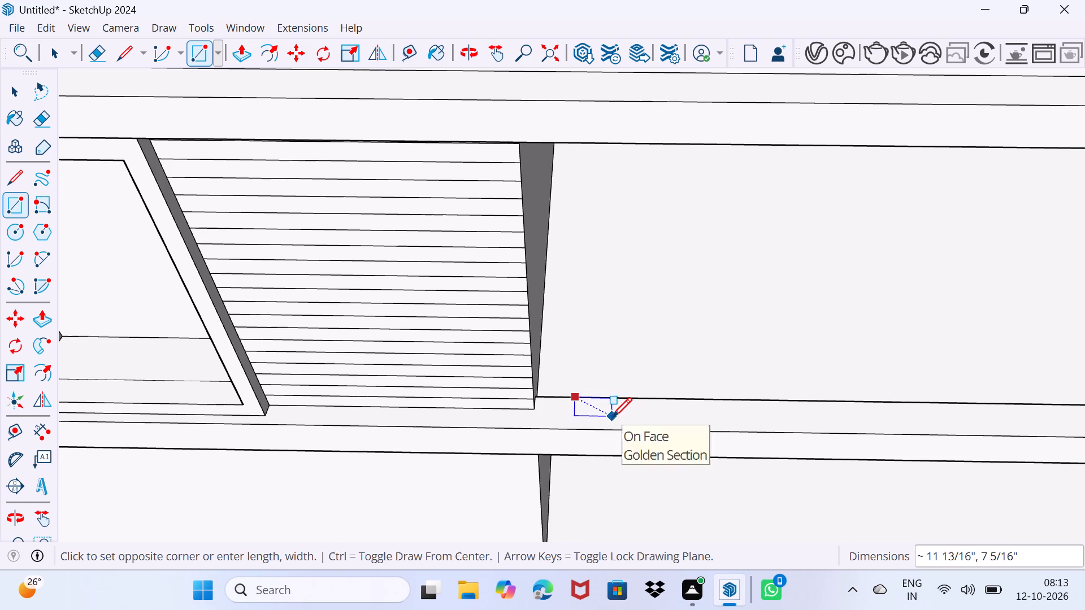
{"action": "left_click", "coordinate": [604, 420]}
{"action": "key", "text": "space"}
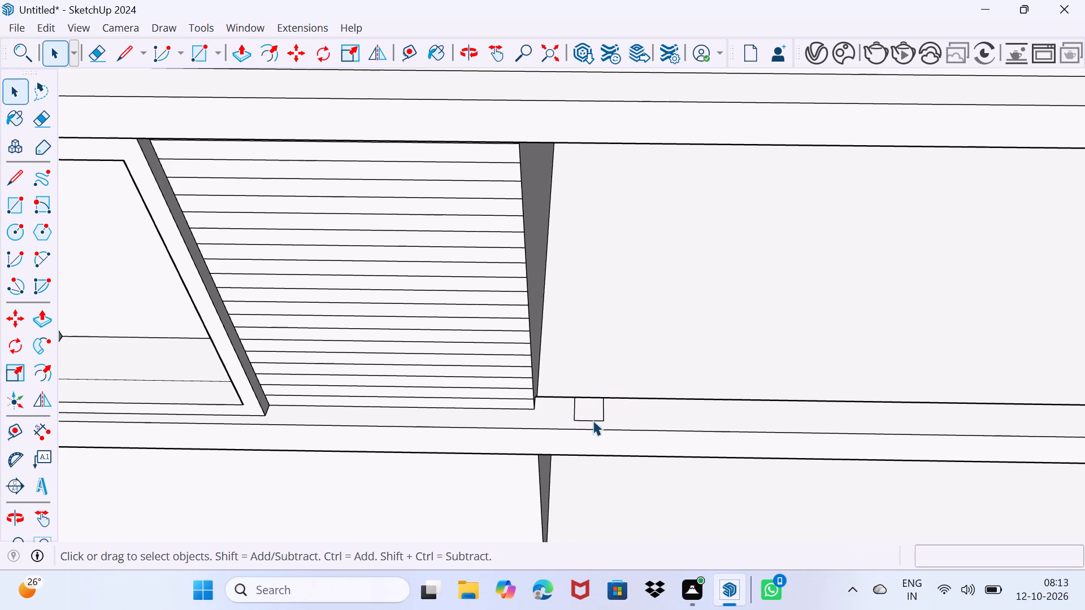
Copy the small rectangle's outline about 9' 1/2" along the ledge and divide the distance by 4 for evenly spaced copies.
{"action": "left_click", "coordinate": [593, 420]}
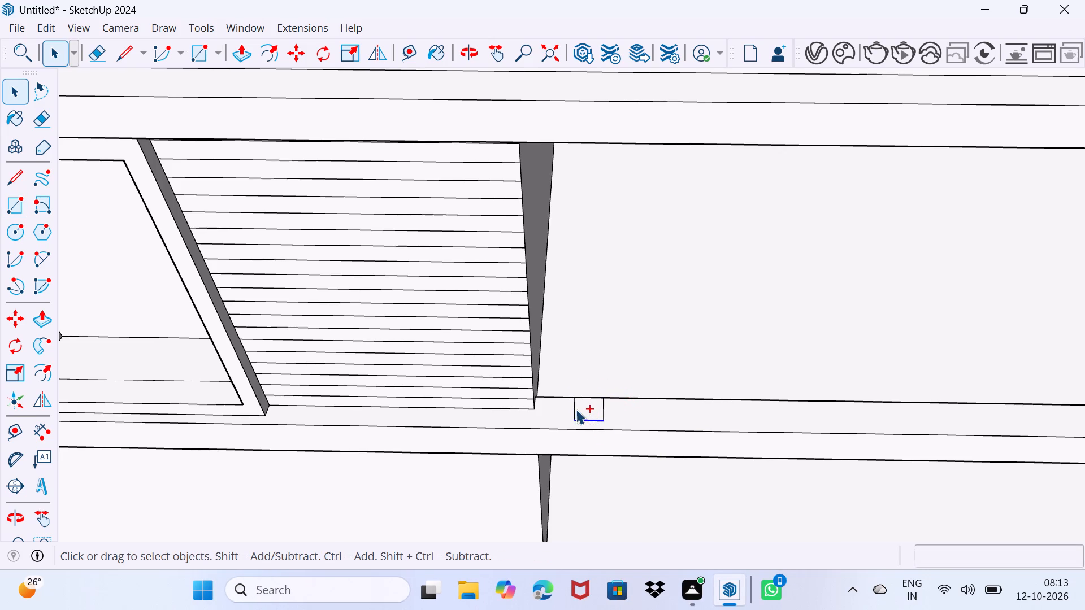
{"action": "left_click", "coordinate": [574, 409], "text": "ctrl"}
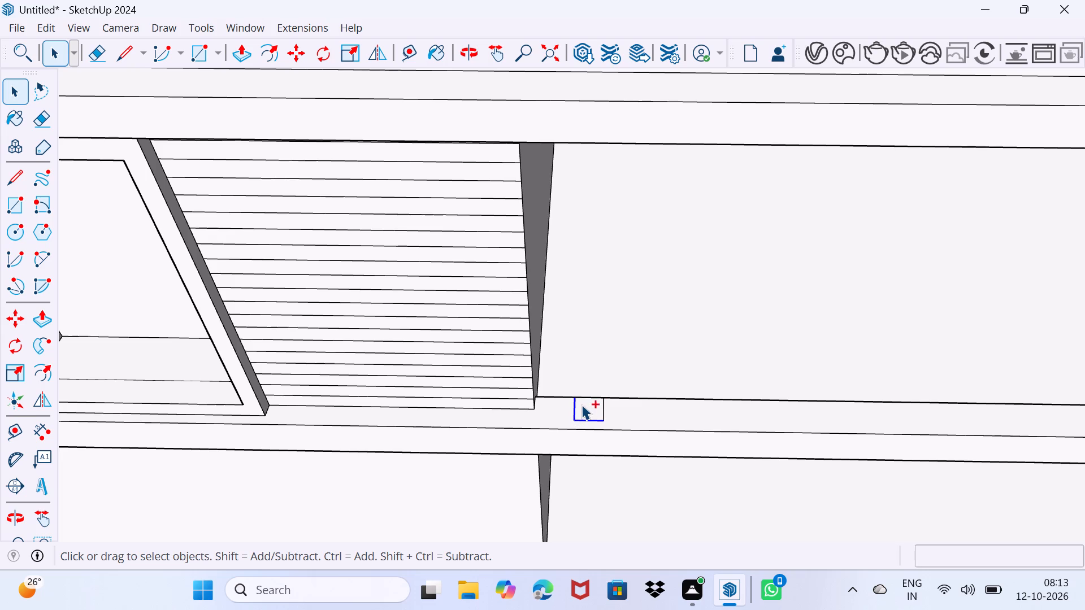
{"action": "left_click", "coordinate": [588, 398], "text": "ctrl"}
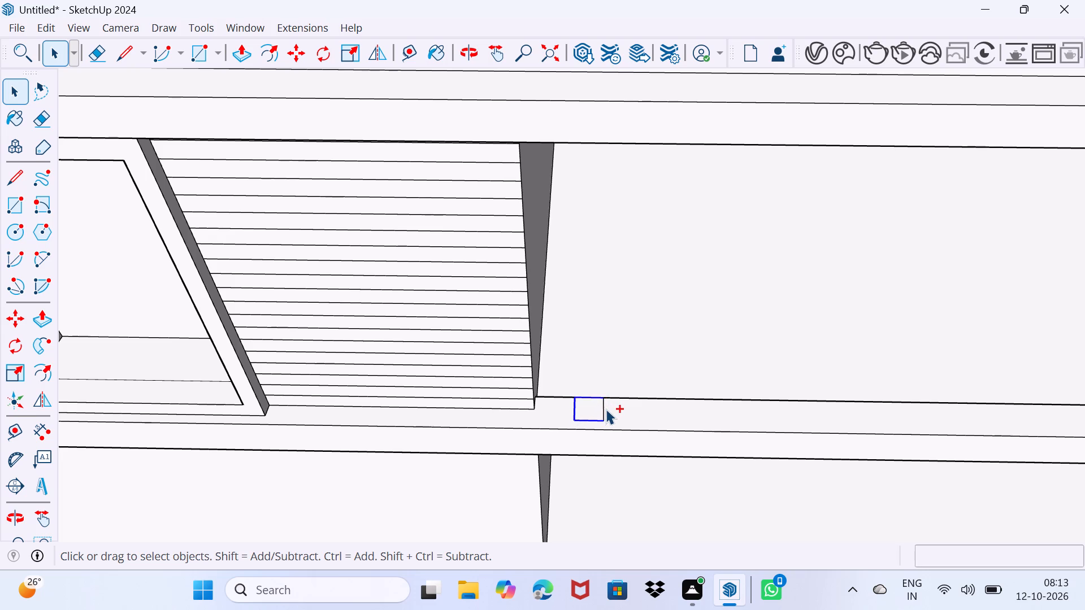
{"action": "left_click", "coordinate": [603, 409], "text": "ctrl"}
{"action": "key", "text": "m"}
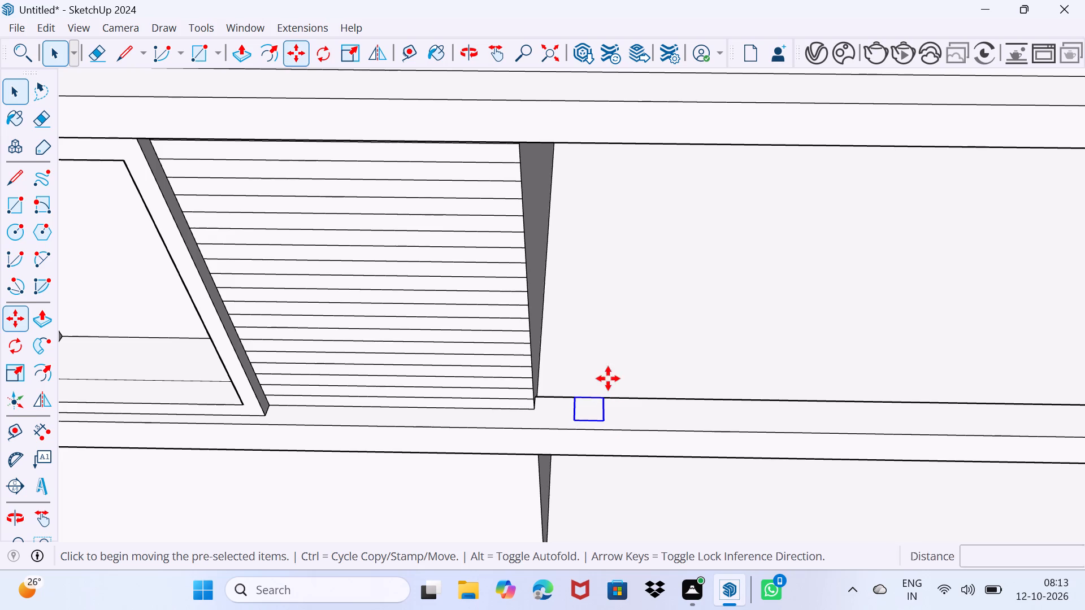
{"action": "left_click", "coordinate": [607, 424]}
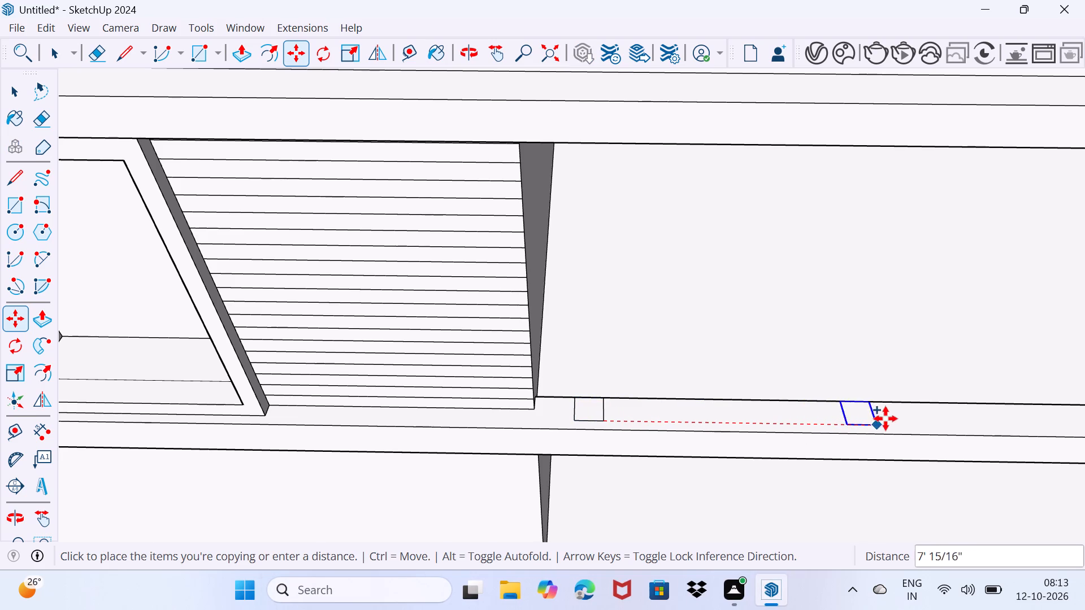
{"action": "left_click", "coordinate": [953, 421]}
{"action": "type", "text": "/4"}
{"action": "key", "text": "Return"}
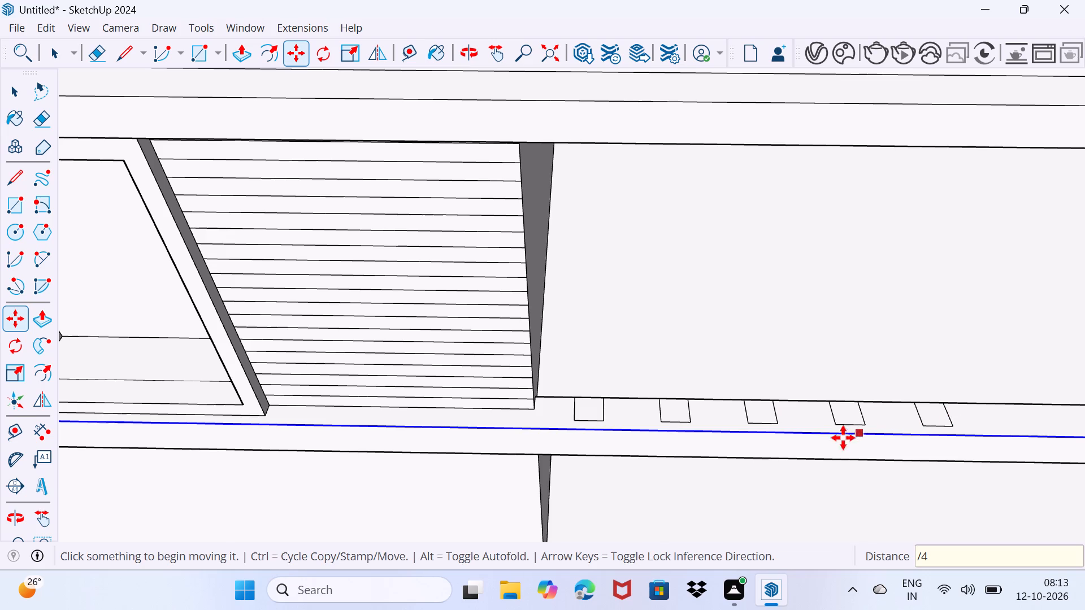
{"action": "key", "text": "space"}
{"action": "left_click", "coordinate": [785, 433]}
{"action": "left_click_drag", "start_coordinate": [775, 449], "coordinate": [810, 403]}
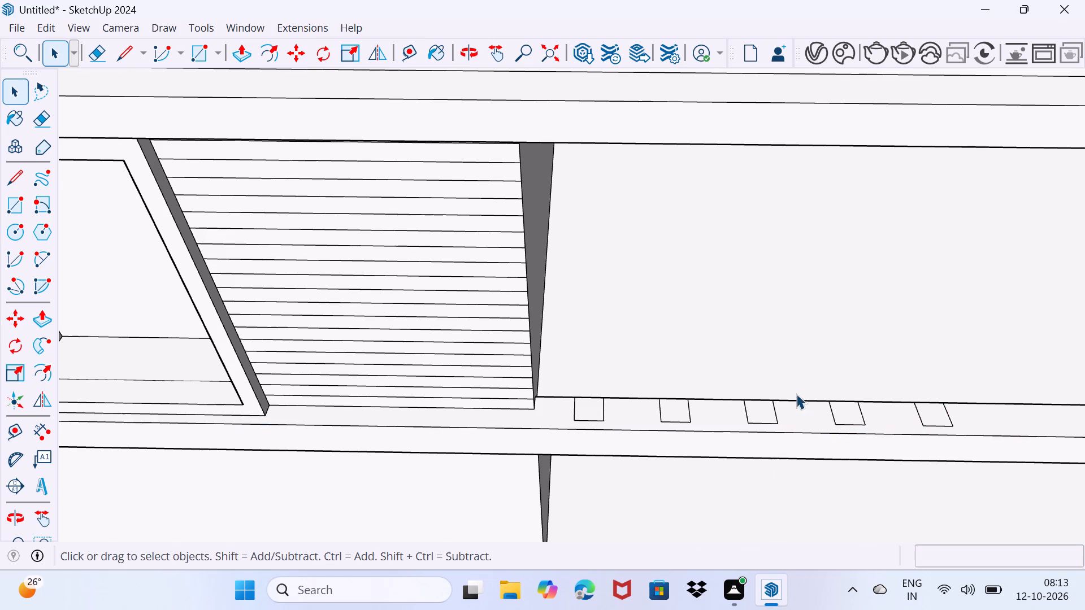
Extrude the rectangle nearest the cladding upward 9' 5/8" as a vertical post in the top-storey opening.
{"action": "scroll", "coordinate": [789, 402], "scroll_direction": "down", "scroll_amount": 7}
{"action": "middle_click_drag", "start_coordinate": [770, 429], "coordinate": [720, 268]}
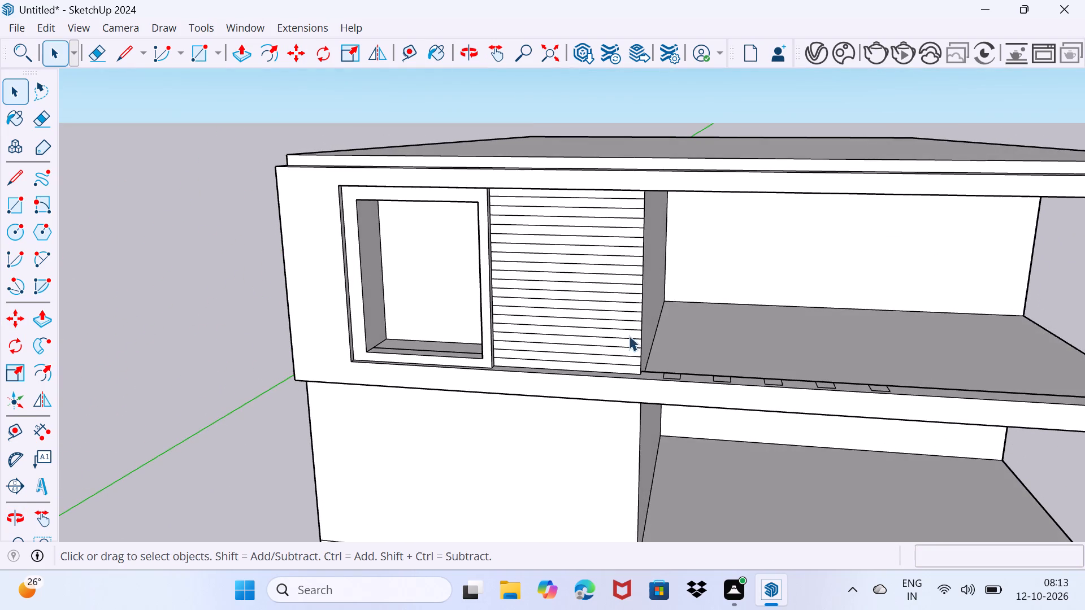
{"action": "scroll", "coordinate": [646, 364], "scroll_direction": "up", "scroll_amount": 6}
{"action": "middle_click_drag", "start_coordinate": [667, 377], "coordinate": [644, 419]}
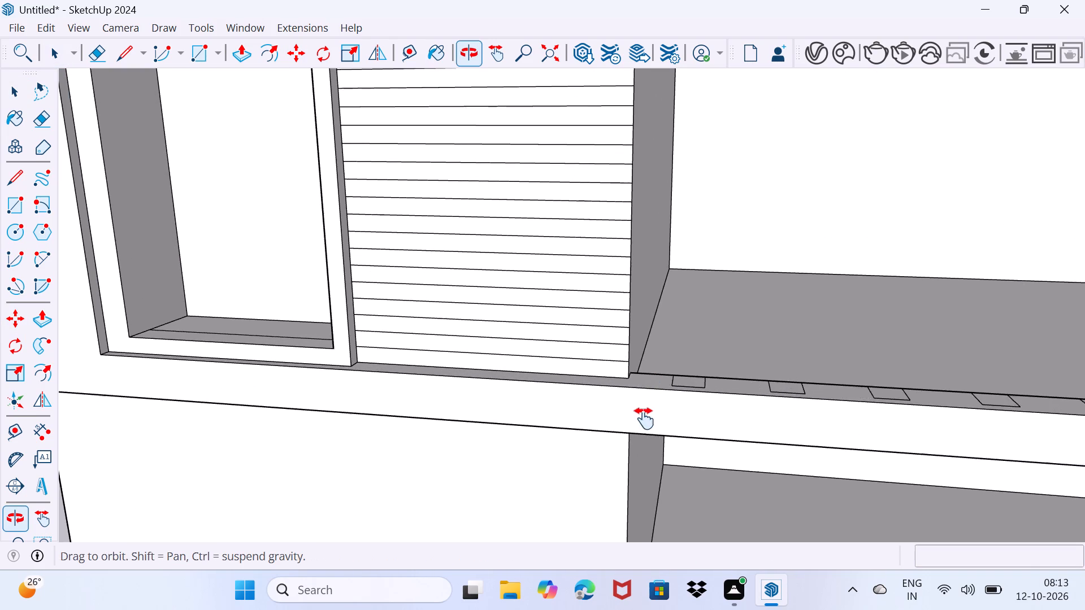
{"action": "middle_click_drag", "start_coordinate": [644, 419], "coordinate": [636, 435]}
{"action": "left_click", "coordinate": [659, 432]}
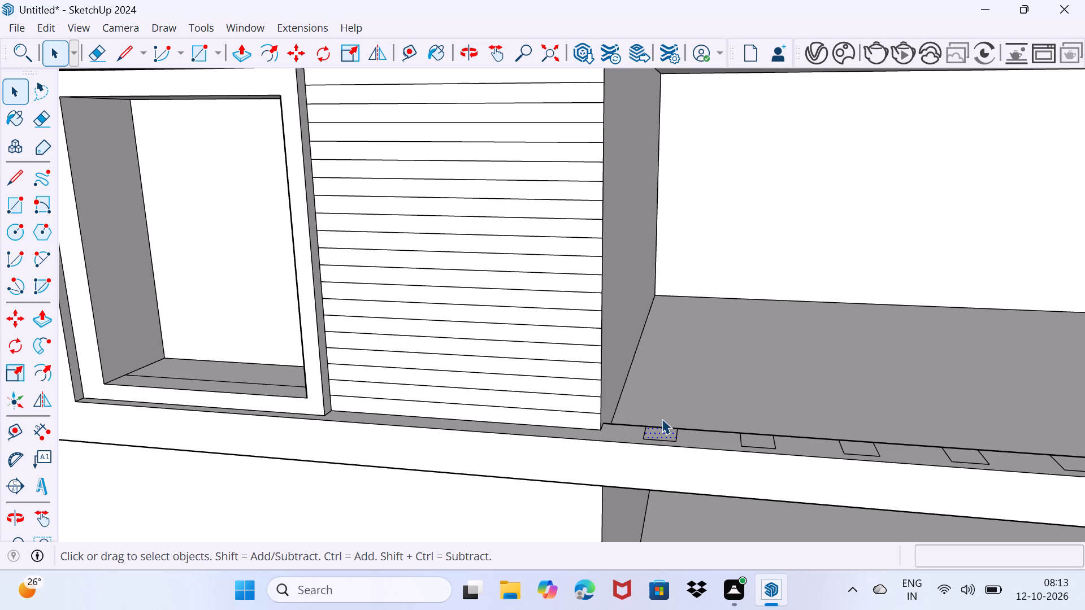
{"action": "key", "text": "p"}
{"action": "left_click", "coordinate": [662, 419]}
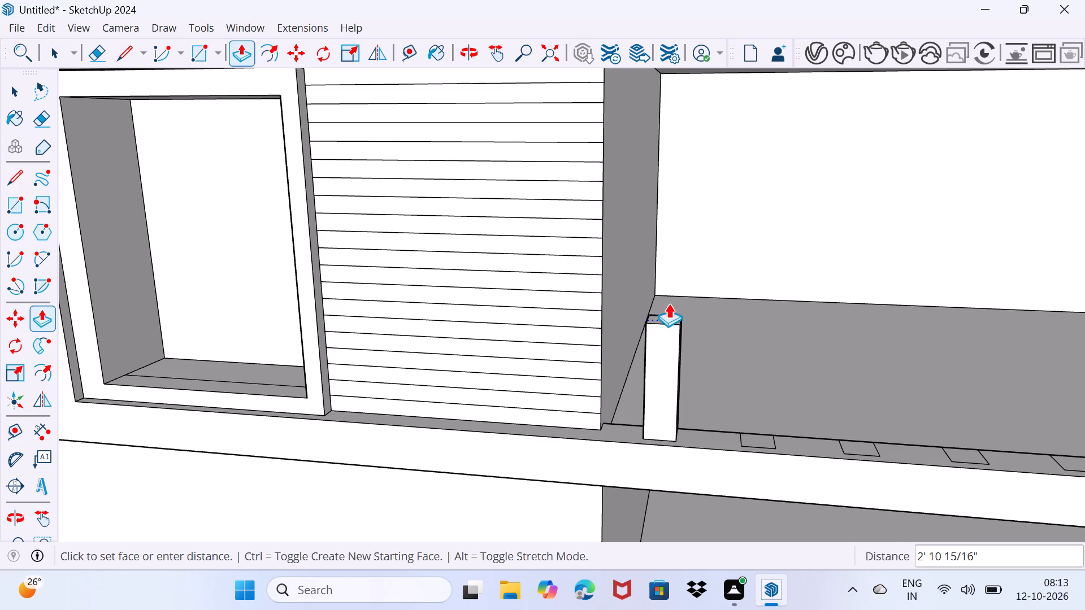
{"action": "scroll", "coordinate": [669, 302], "scroll_direction": "down", "scroll_amount": 3}
{"action": "left_click", "coordinate": [704, 145]}
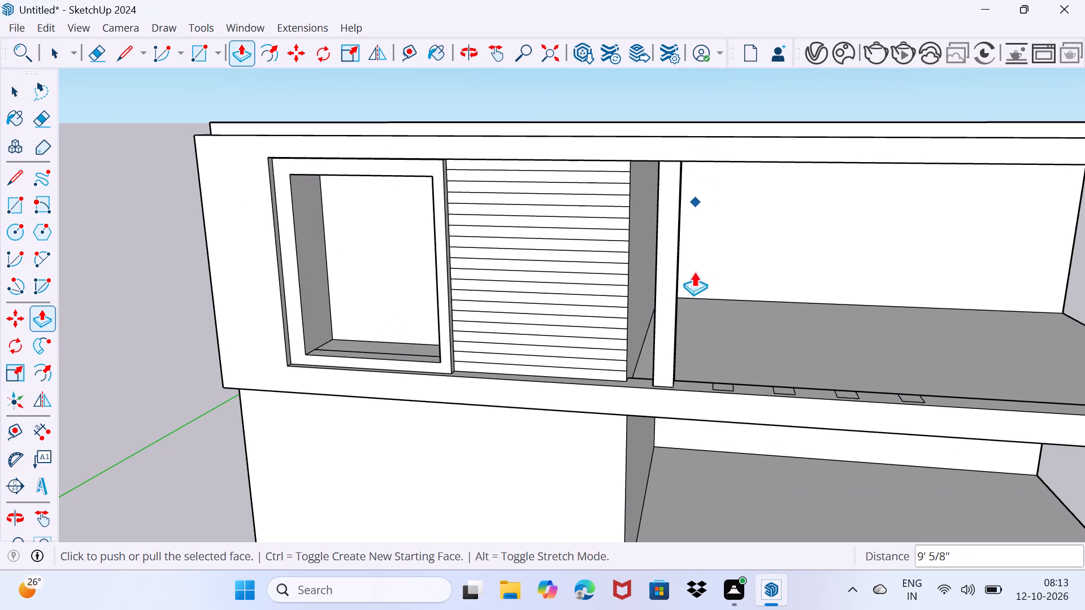
{"action": "key", "text": "space"}
Extrude the second rectangle from the cladding upward about 8' 6 5/16" as another vertical post.
{"action": "scroll", "coordinate": [722, 381], "scroll_direction": "up", "scroll_amount": 3}
{"action": "middle_click_drag", "start_coordinate": [722, 381], "coordinate": [448, 456]}
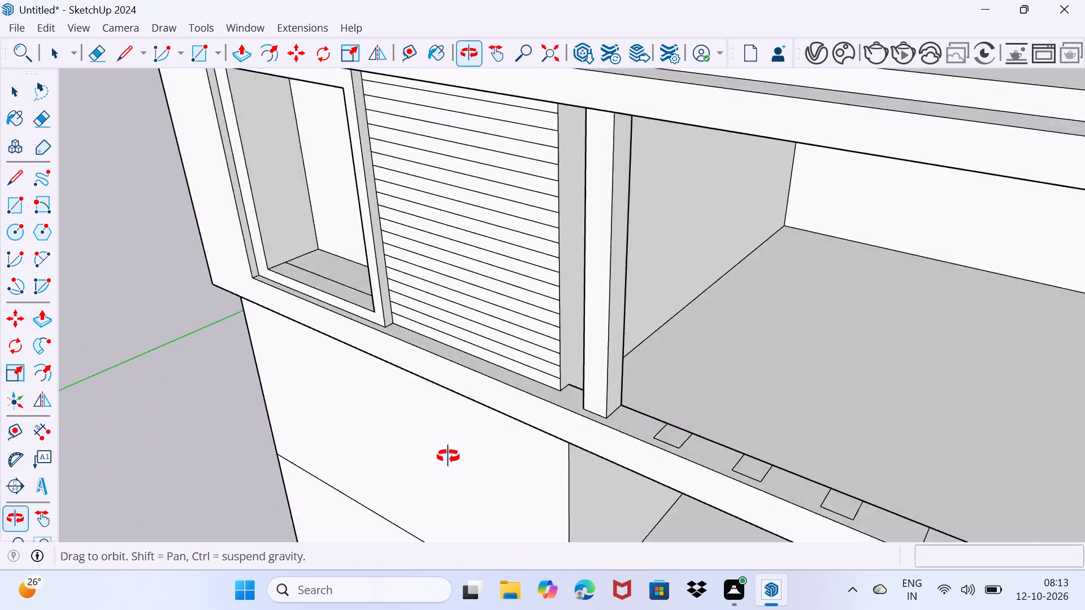
{"action": "middle_click_drag", "start_coordinate": [448, 456], "coordinate": [513, 411]}
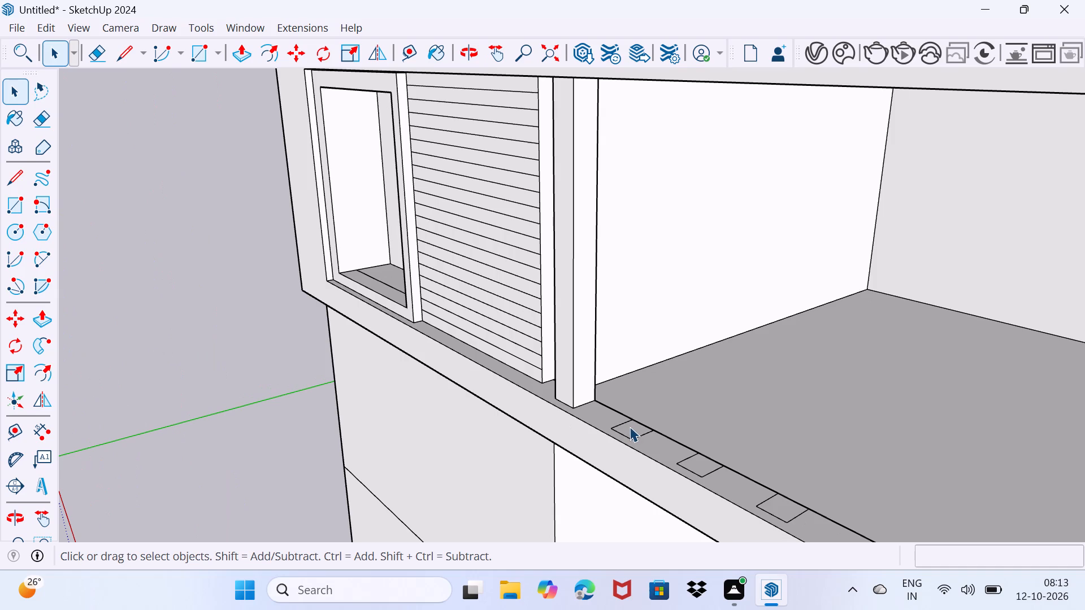
{"action": "left_click", "coordinate": [630, 427]}
{"action": "key", "text": "p"}
{"action": "left_click", "coordinate": [634, 420]}
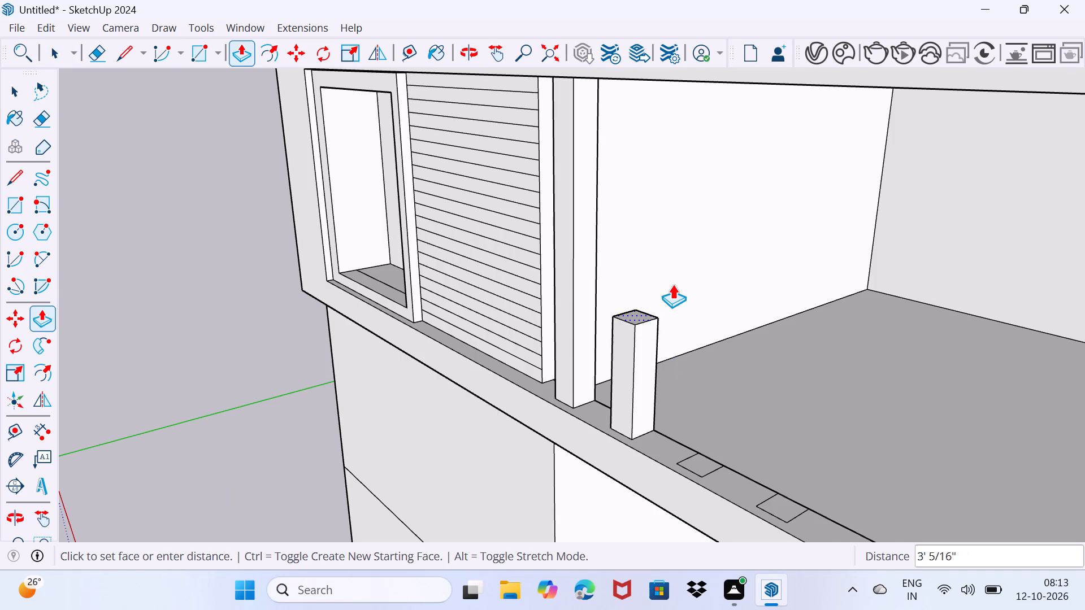
{"action": "scroll", "coordinate": [676, 269], "scroll_direction": "down", "scroll_amount": 6}
{"action": "left_click", "coordinate": [701, 191]}
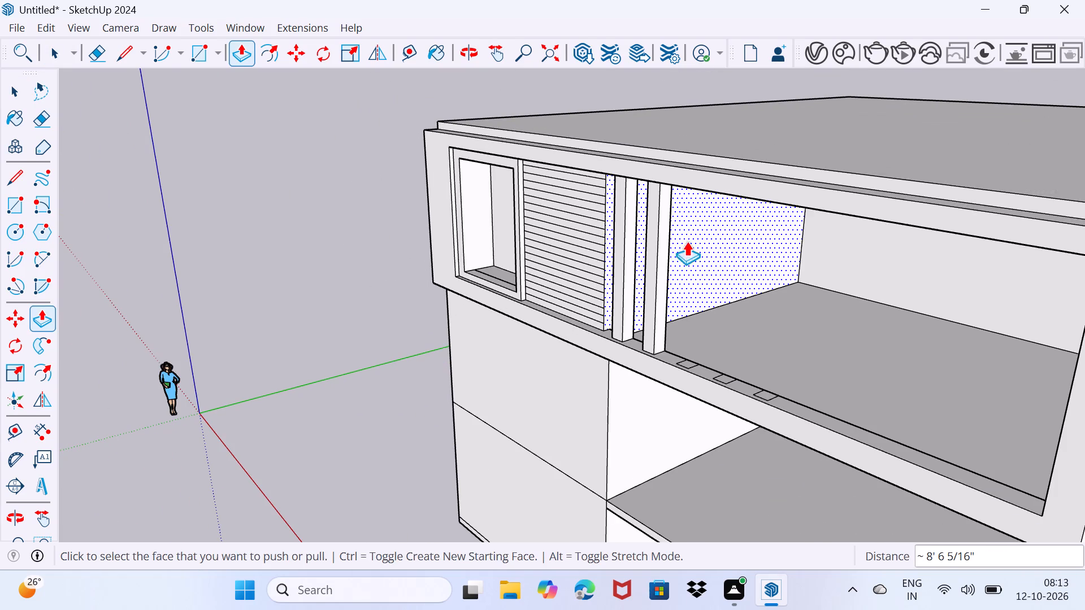
{"action": "key", "text": "space"}
Extrude the third rectangle from the cladding upward about 8' 6 5/16" as another vertical post in the top-storey opening.
{"action": "scroll", "coordinate": [701, 365], "scroll_direction": "up", "scroll_amount": 5}
{"action": "middle_click_drag", "start_coordinate": [698, 364], "coordinate": [726, 389]}
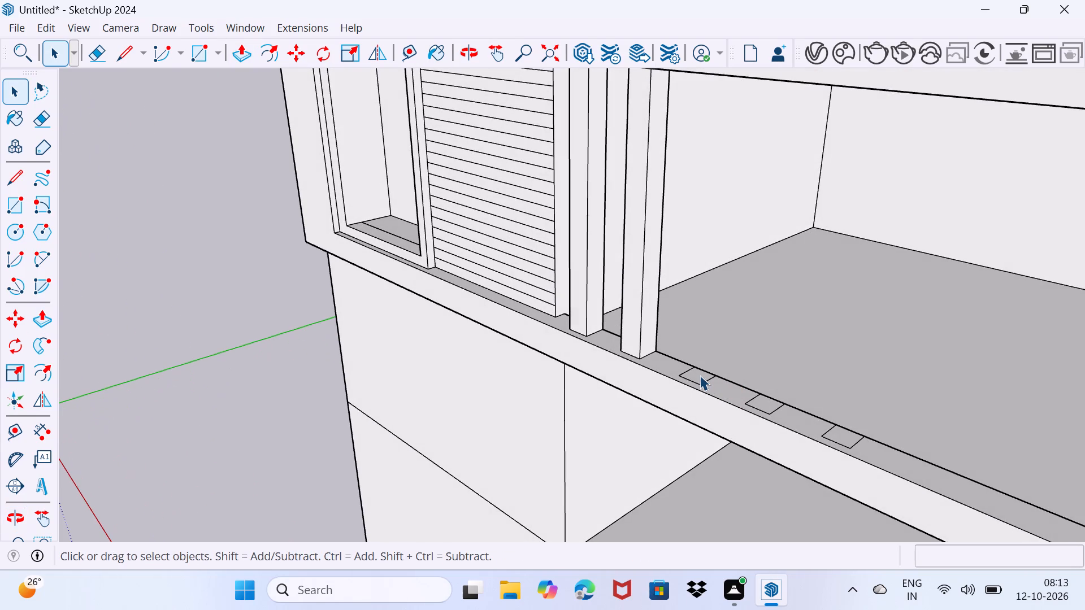
{"action": "left_click", "coordinate": [698, 372]}
{"action": "left_click", "coordinate": [698, 376]}
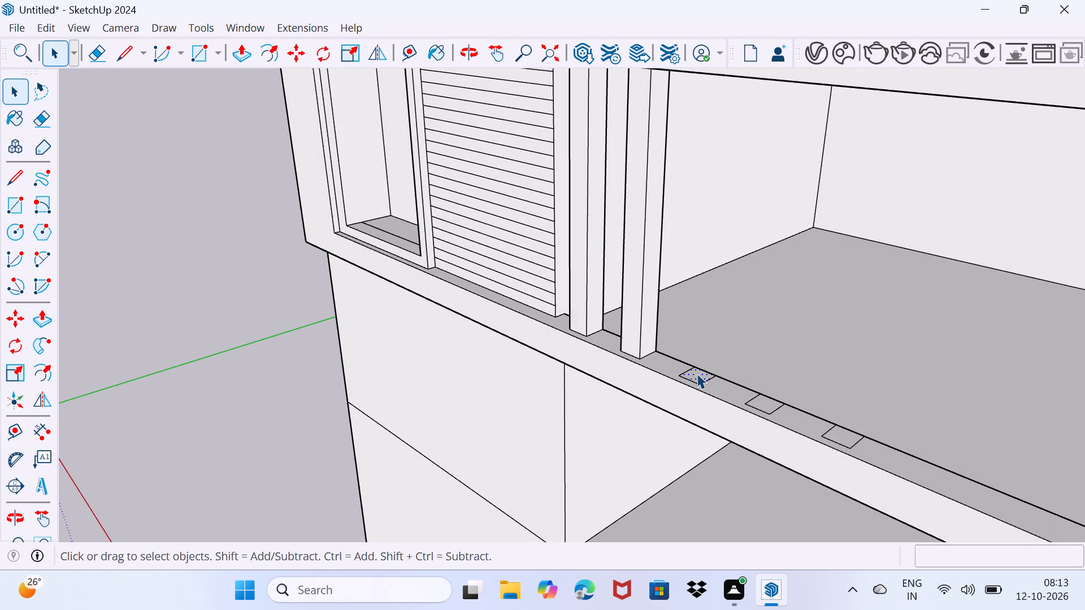
{"action": "key", "text": "p"}
{"action": "left_click", "coordinate": [697, 372]}
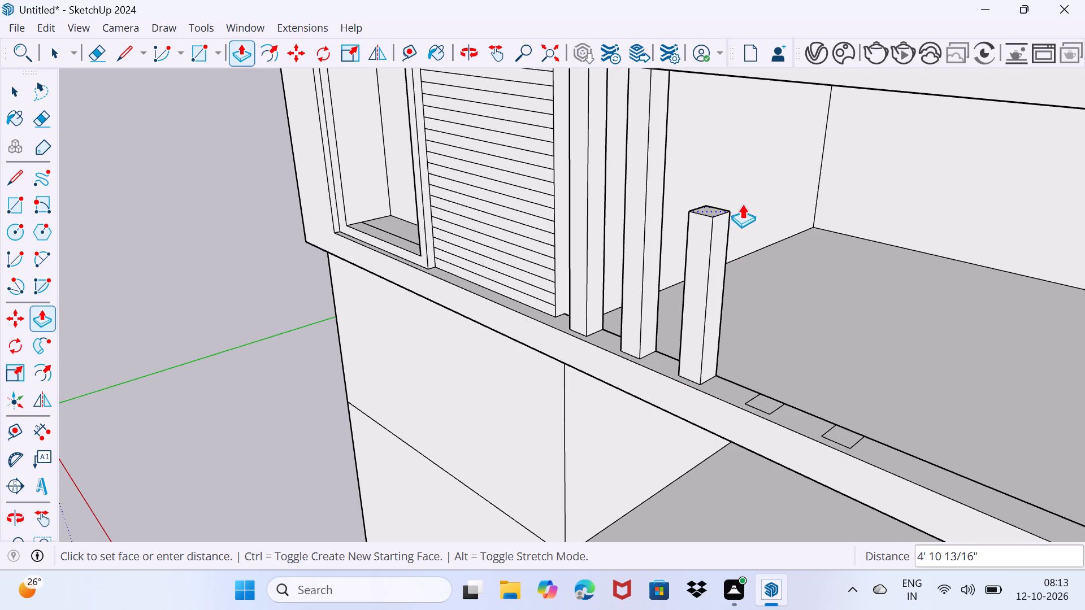
{"action": "scroll", "coordinate": [748, 125], "scroll_direction": "down", "scroll_amount": 2}
{"action": "left_click", "coordinate": [757, 85]}
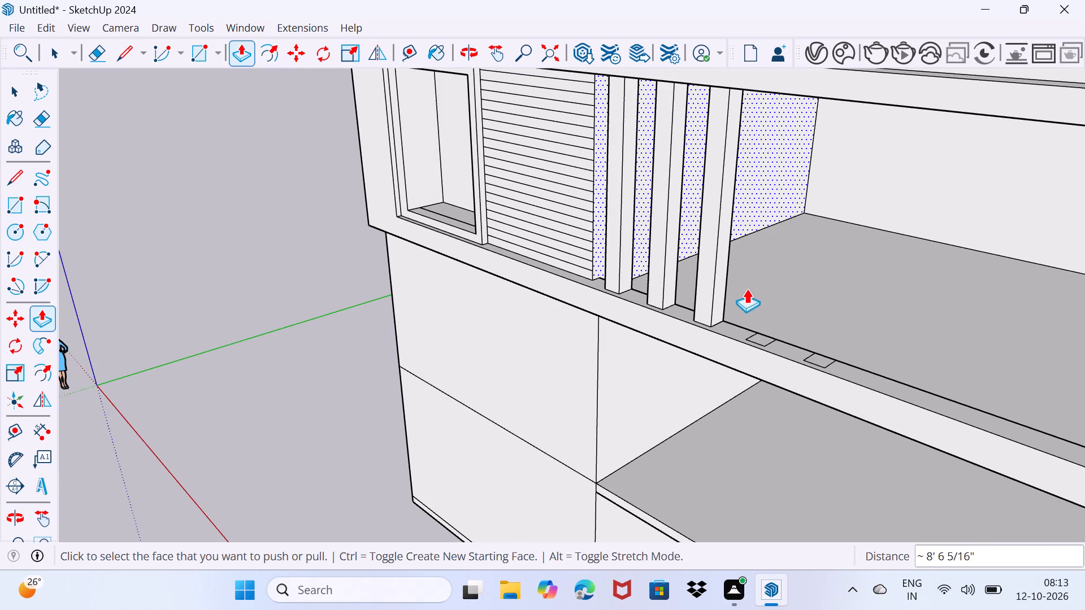
Extrude the fourth rectangle upward about 8' 7 1/4" and the fifth about 8' 7 1/16" as the remaining vertical posts.
{"action": "left_click", "coordinate": [761, 336]}
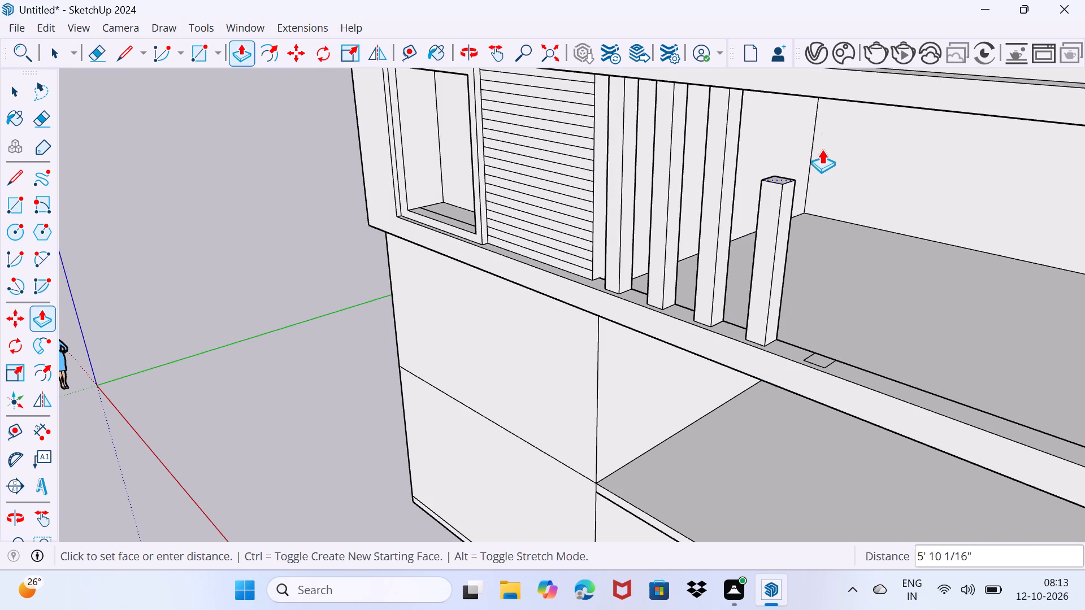
{"action": "left_click", "coordinate": [827, 89]}
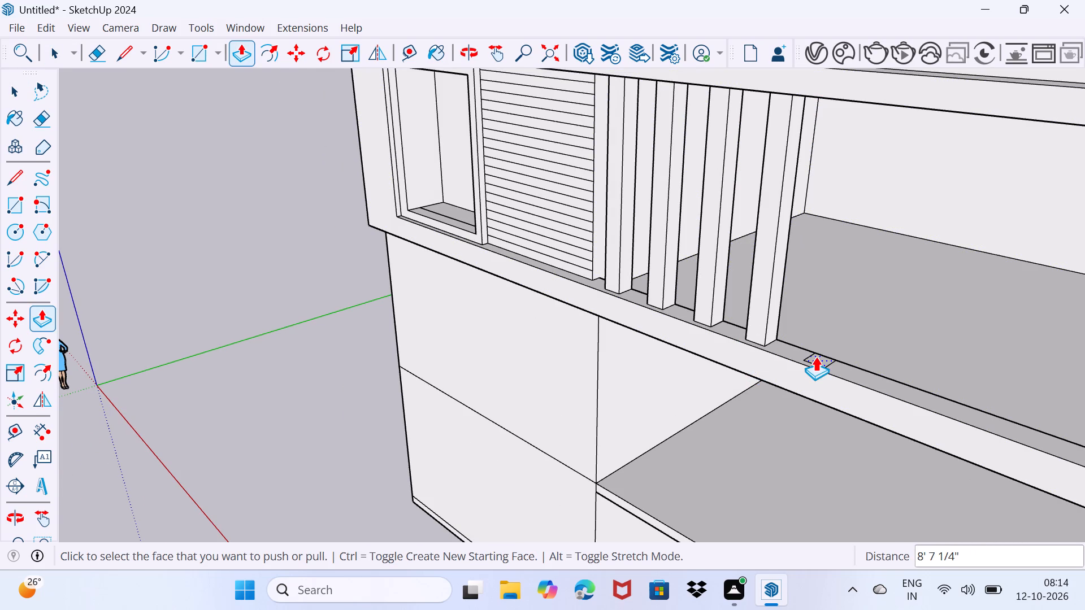
{"action": "left_click", "coordinate": [815, 356]}
{"action": "left_click", "coordinate": [882, 97]}
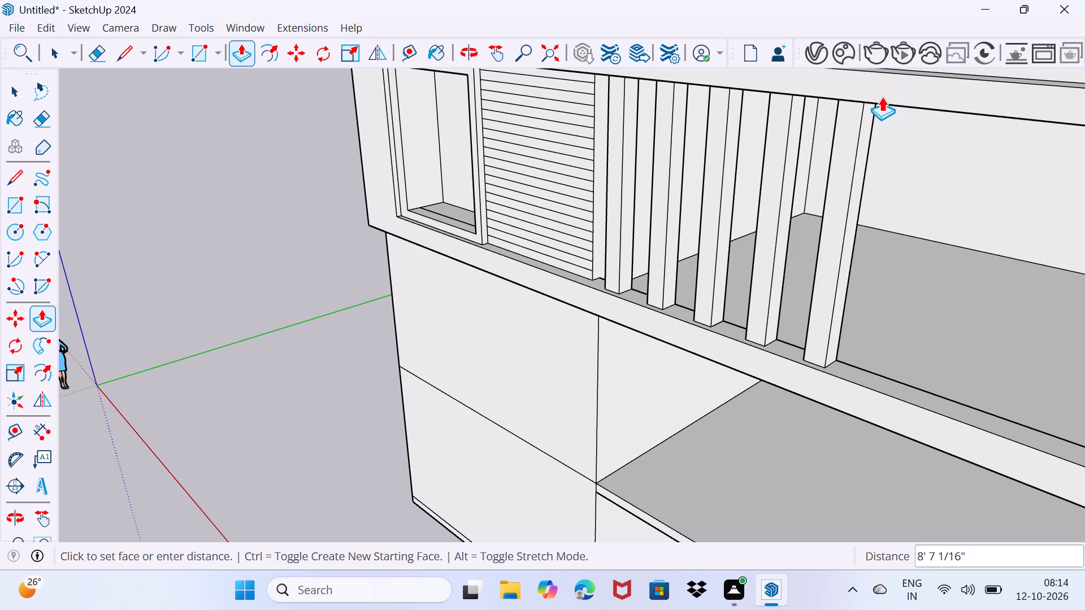
{"action": "key", "text": "space"}
{"action": "left_click_drag", "start_coordinate": [872, 249], "coordinate": [886, 229]}
Examine the whole building from above and from the front, checking the posts, slabs and plain lower-storey walls.
{"action": "scroll", "coordinate": [865, 218], "scroll_direction": "down", "scroll_amount": 2}
{"action": "middle_click_drag", "start_coordinate": [863, 220], "coordinate": [770, 314]}
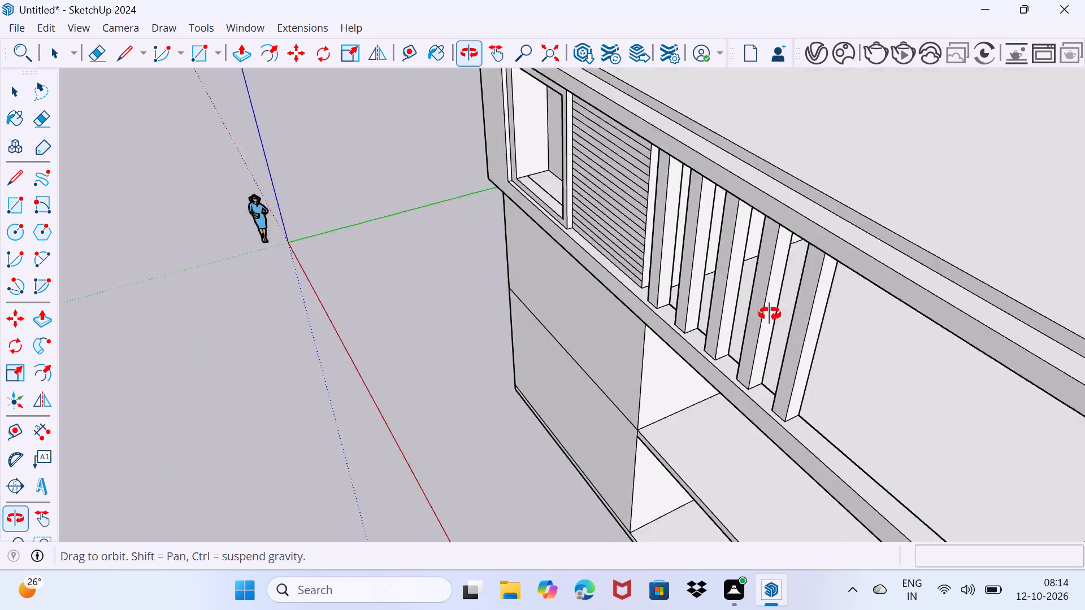
{"action": "middle_click_drag", "start_coordinate": [770, 314], "coordinate": [875, 319]}
{"action": "scroll", "coordinate": [875, 319], "scroll_direction": "down", "scroll_amount": 5}
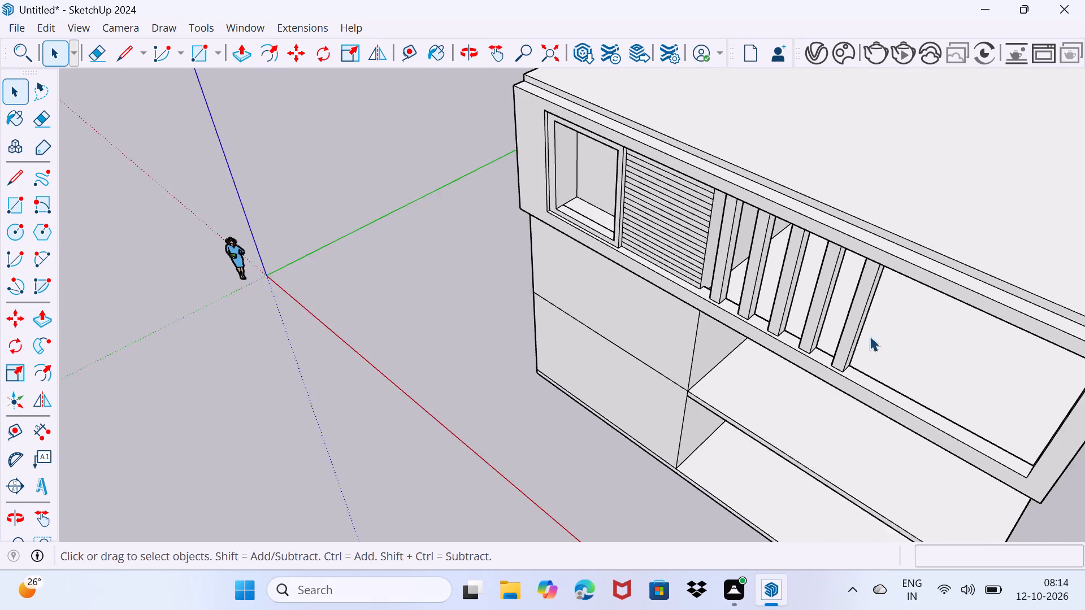
{"action": "scroll", "coordinate": [870, 336], "scroll_direction": "down", "scroll_amount": 1}
{"action": "middle_click_drag", "start_coordinate": [861, 403], "coordinate": [999, 277]}
{"action": "scroll", "coordinate": [888, 306], "scroll_direction": "up", "scroll_amount": 1}
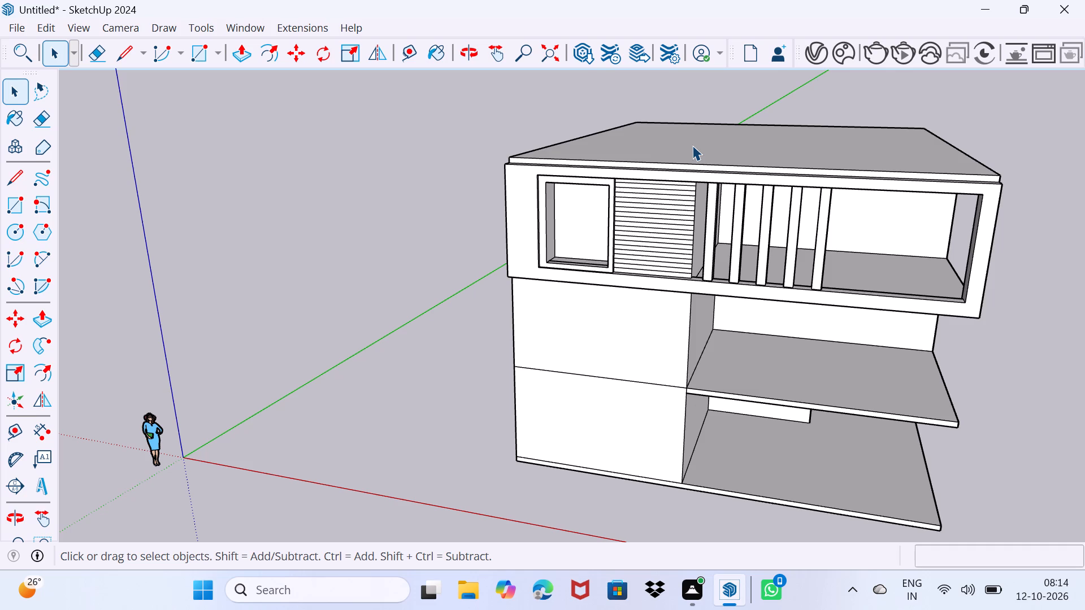
{"action": "scroll", "coordinate": [719, 174], "scroll_direction": "down", "scroll_amount": 3}
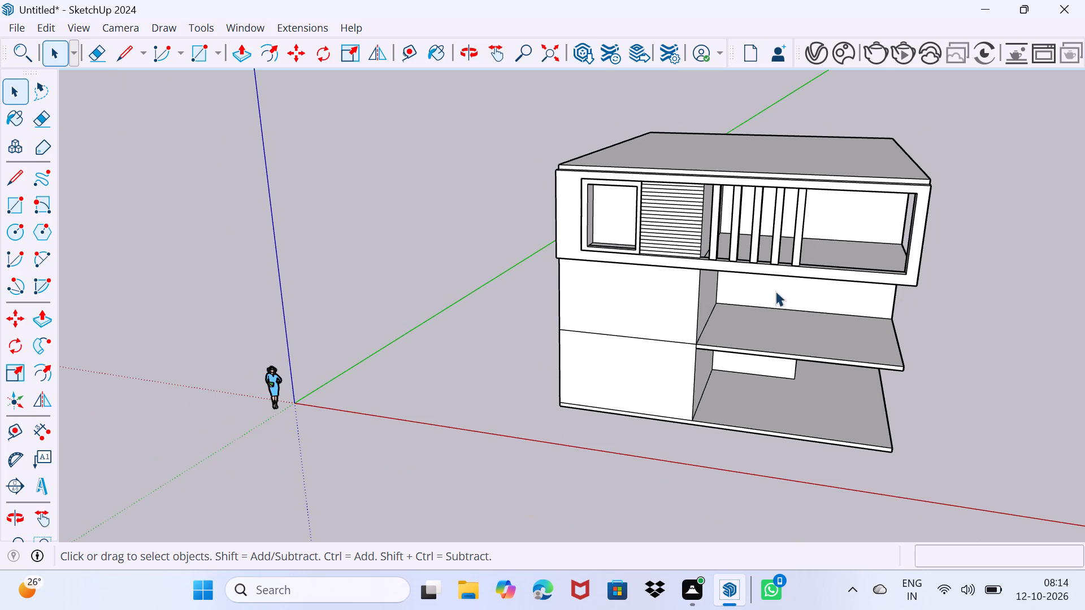
{"action": "scroll", "coordinate": [726, 402], "scroll_direction": "down", "scroll_amount": 1}
{"action": "middle_click_drag", "start_coordinate": [723, 407], "coordinate": [789, 362]}
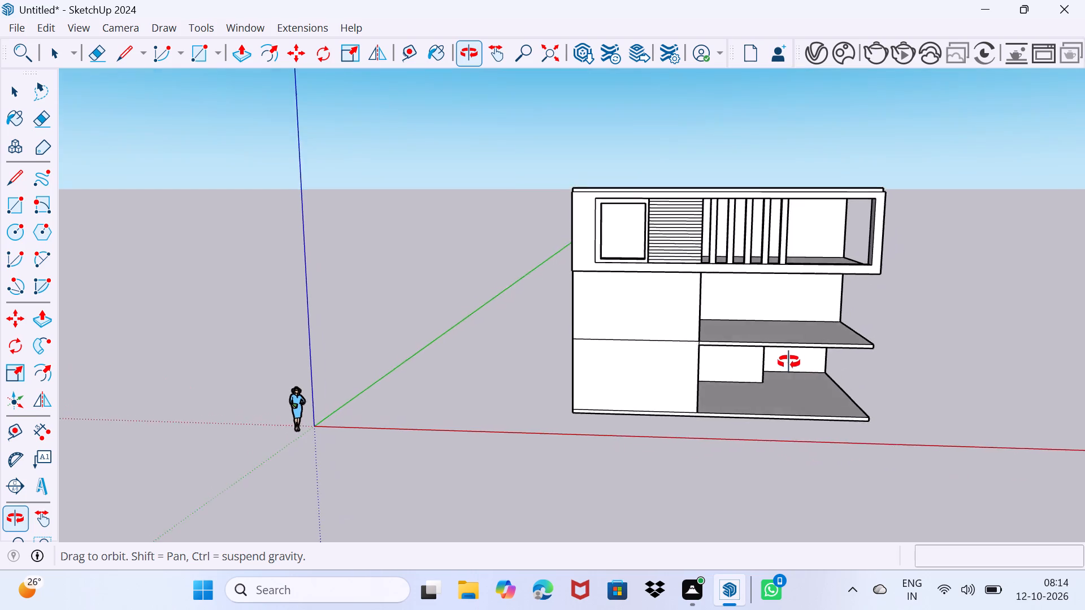
{"action": "middle_click_drag", "start_coordinate": [789, 362], "coordinate": [672, 429]}
{"action": "scroll", "coordinate": [687, 422], "scroll_direction": "up", "scroll_amount": 2}
{"action": "middle_click_drag", "start_coordinate": [685, 416], "coordinate": [640, 396]}
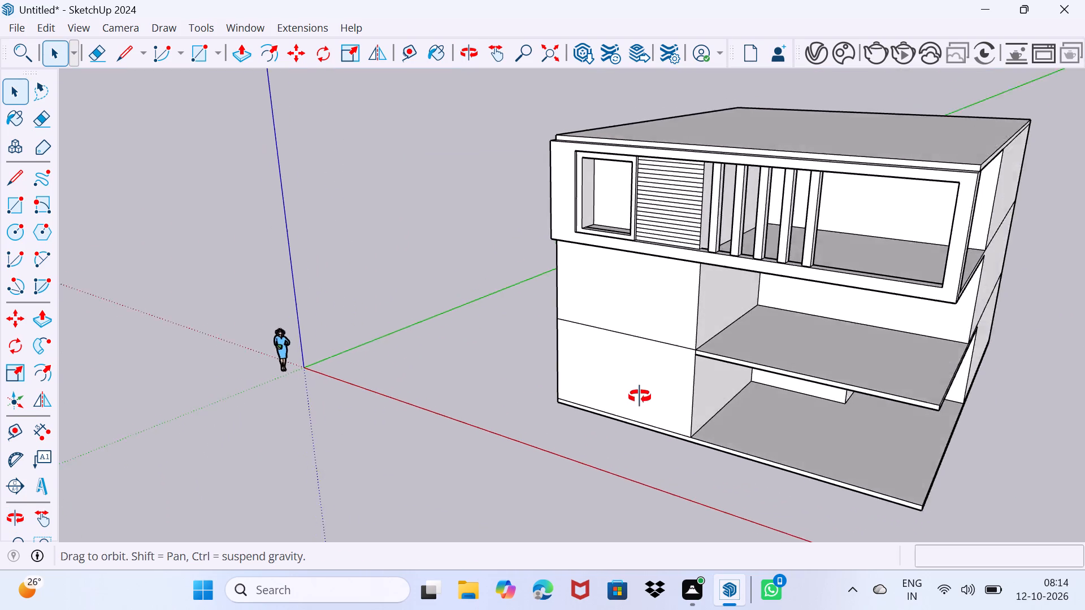
{"action": "middle_click_drag", "start_coordinate": [640, 396], "coordinate": [792, 294]}
{"action": "middle_click_drag", "start_coordinate": [753, 311], "coordinate": [785, 306]}
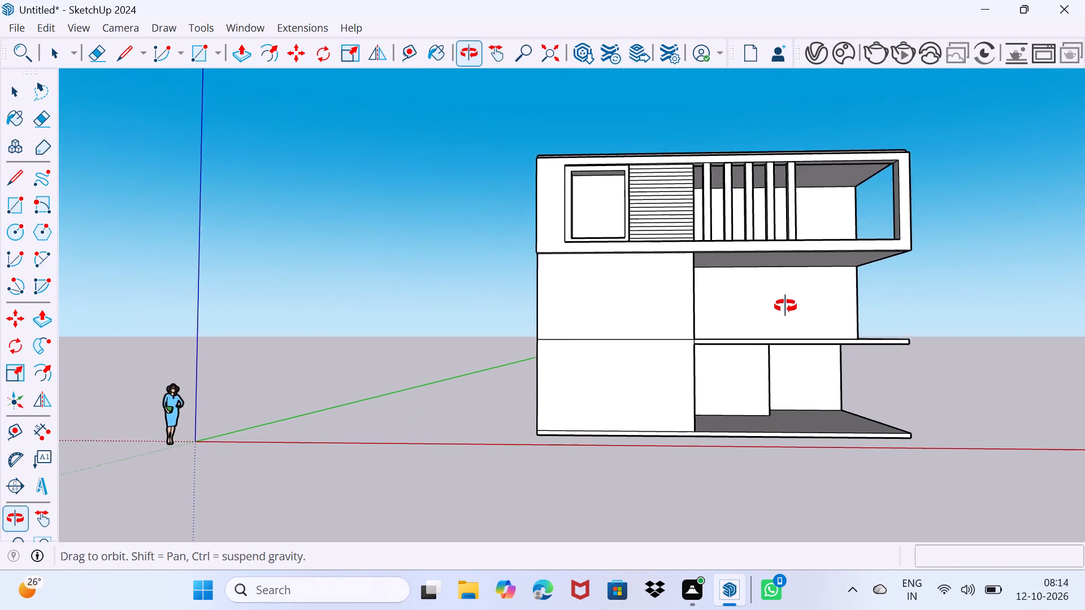
{"action": "middle_click_drag", "start_coordinate": [785, 306], "coordinate": [799, 300]}
Copy the outer vertical edges of the two lower storeys' solid front wall 6" inward along the slab edge.
{"action": "scroll", "coordinate": [542, 382], "scroll_direction": "up", "scroll_amount": 2}
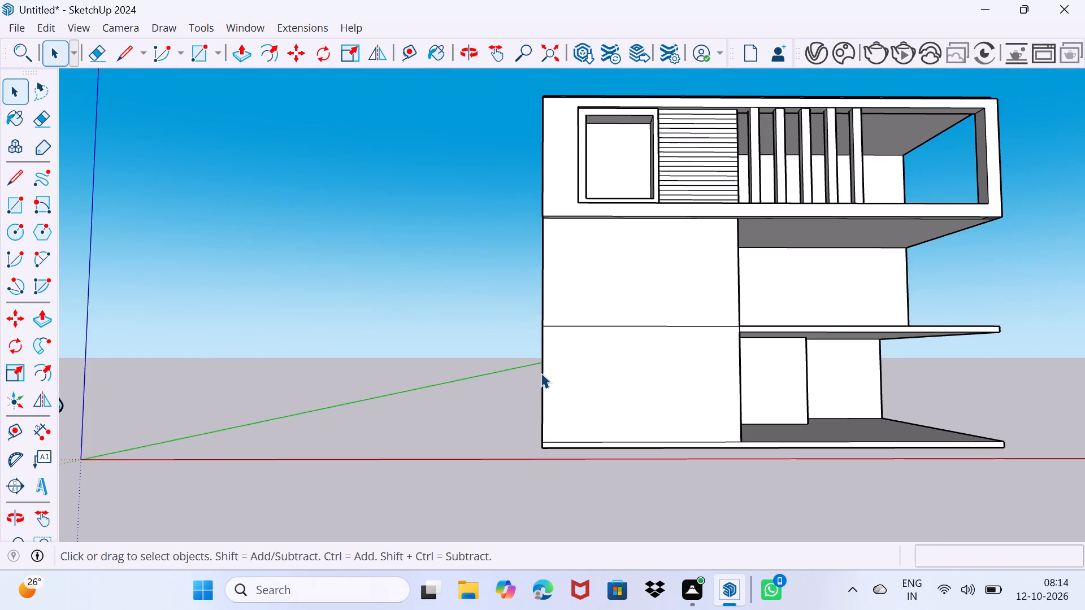
{"action": "left_click", "coordinate": [542, 373]}
{"action": "left_click", "coordinate": [541, 290]}
{"action": "left_click", "coordinate": [543, 374], "text": "ctrl"}
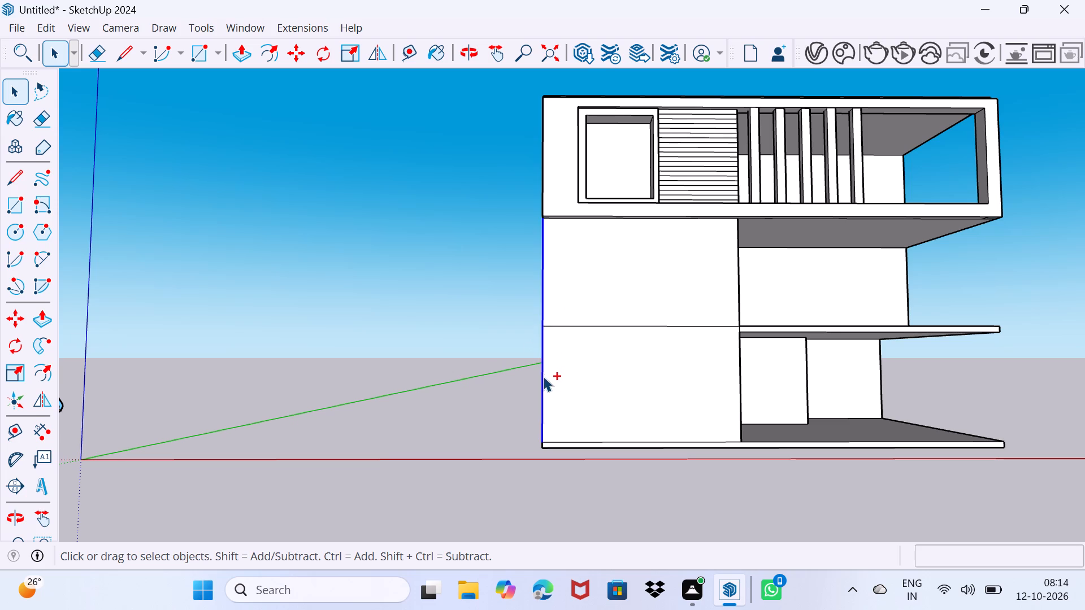
{"action": "key", "text": "m"}
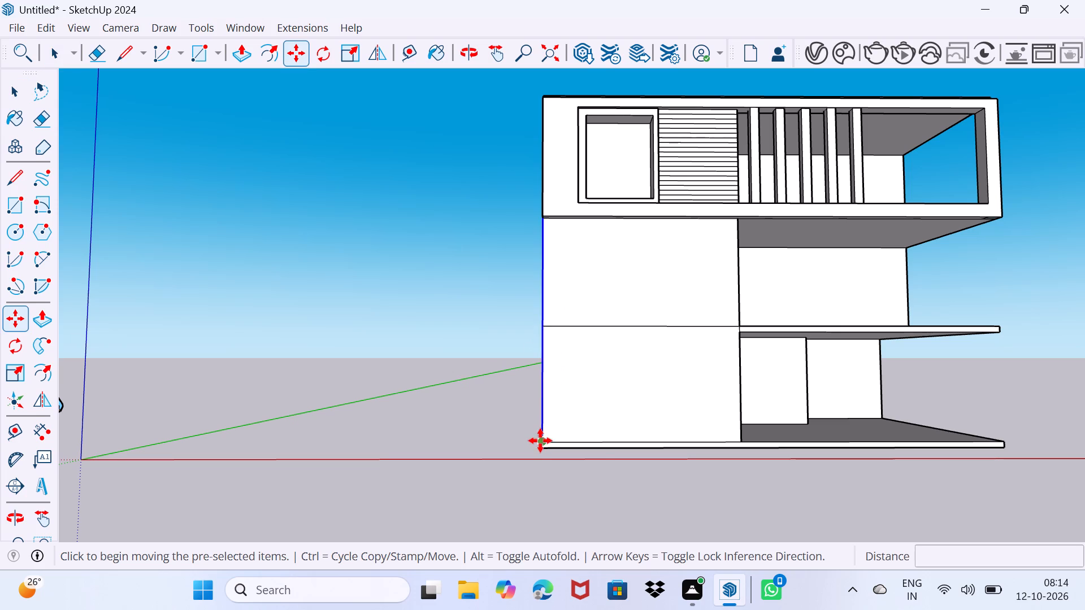
{"action": "left_click", "coordinate": [541, 445]}
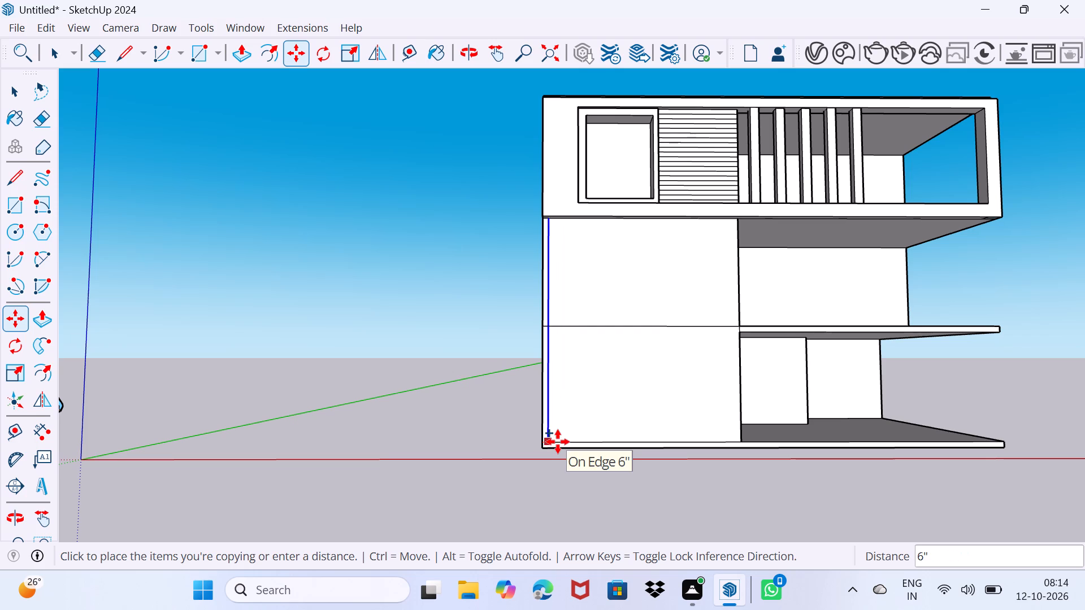
{"action": "scroll", "coordinate": [558, 442], "scroll_direction": "up", "scroll_amount": 6}
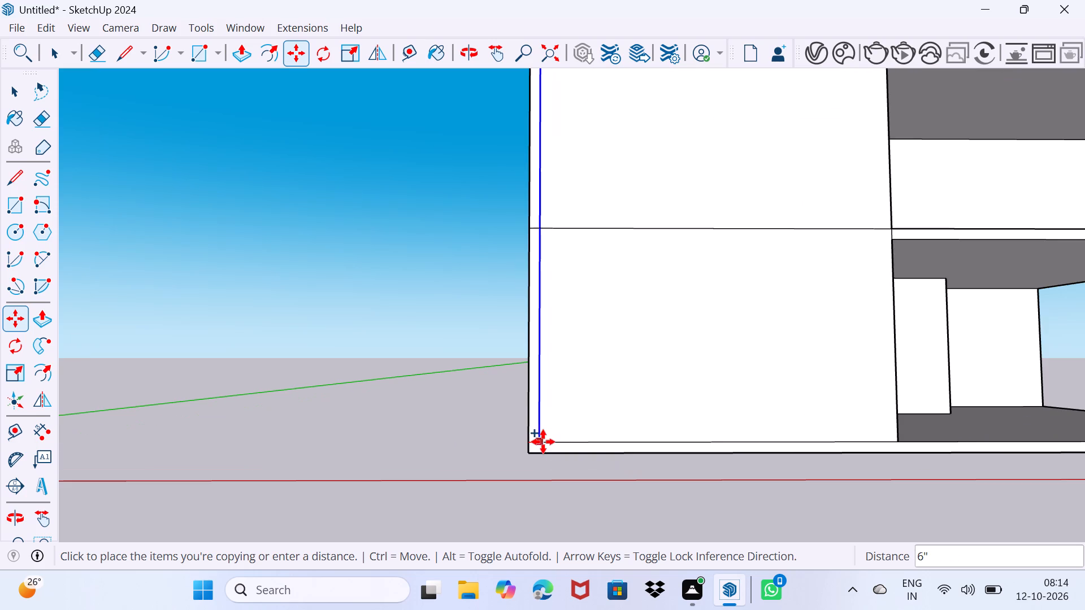
{"action": "scroll", "coordinate": [543, 442], "scroll_direction": "up", "scroll_amount": 7}
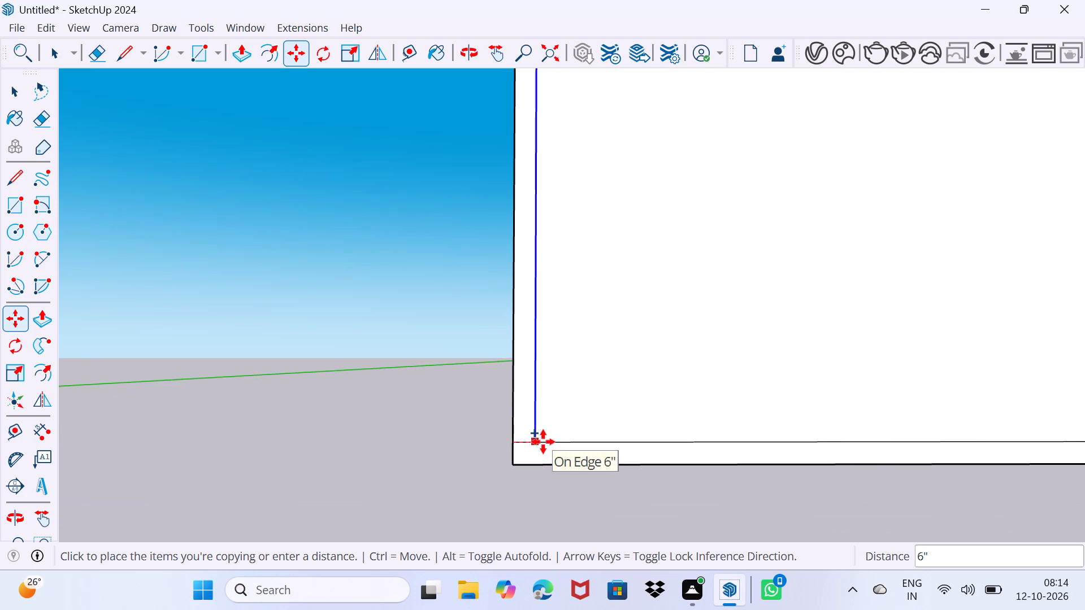
{"action": "left_click", "coordinate": [545, 442]}
{"action": "key", "text": "space"}
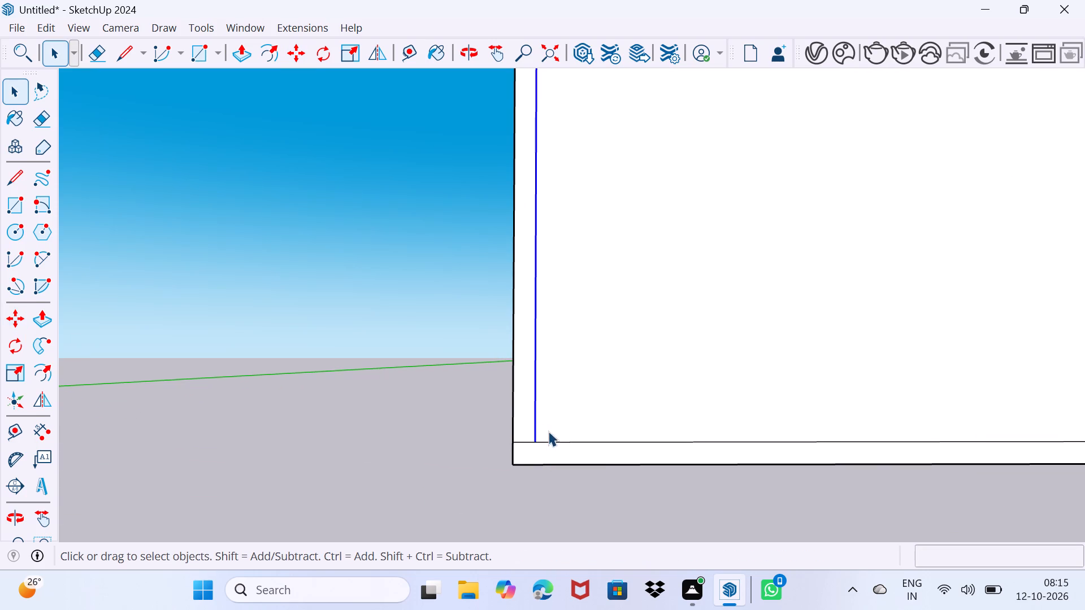
{"action": "left_click_drag", "start_coordinate": [565, 408], "coordinate": [567, 403]}
Erase the short piece of the floor line between the wall's outer corner and the 6" offset line.
{"action": "scroll", "coordinate": [580, 365], "scroll_direction": "down", "scroll_amount": 3}
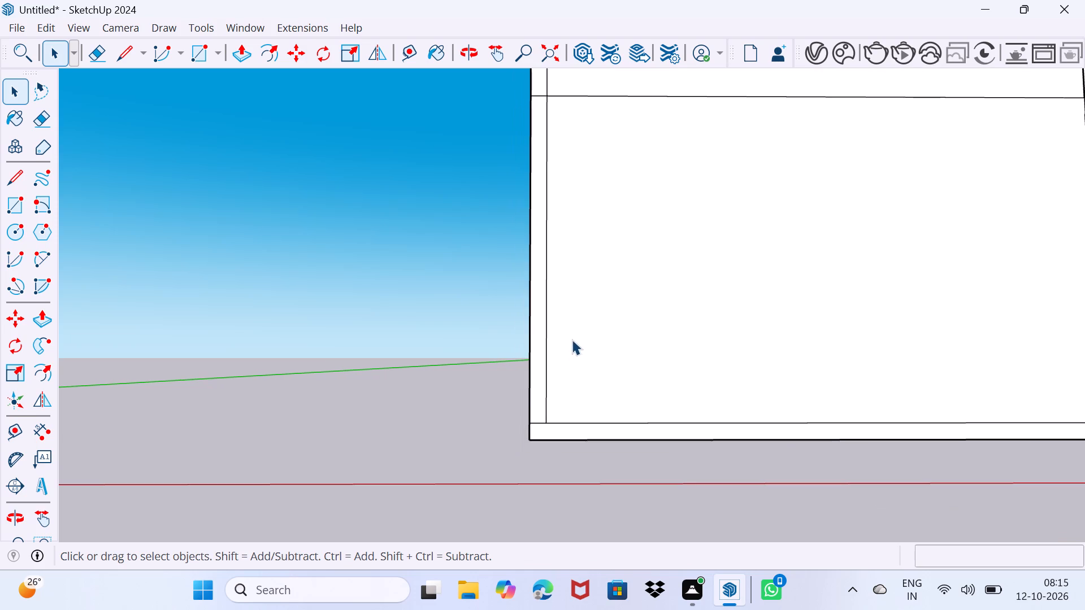
{"action": "middle_click_drag", "start_coordinate": [578, 316], "coordinate": [539, 568], "text": "shift"}
{"action": "scroll", "coordinate": [504, 346], "scroll_direction": "up", "scroll_amount": 1}
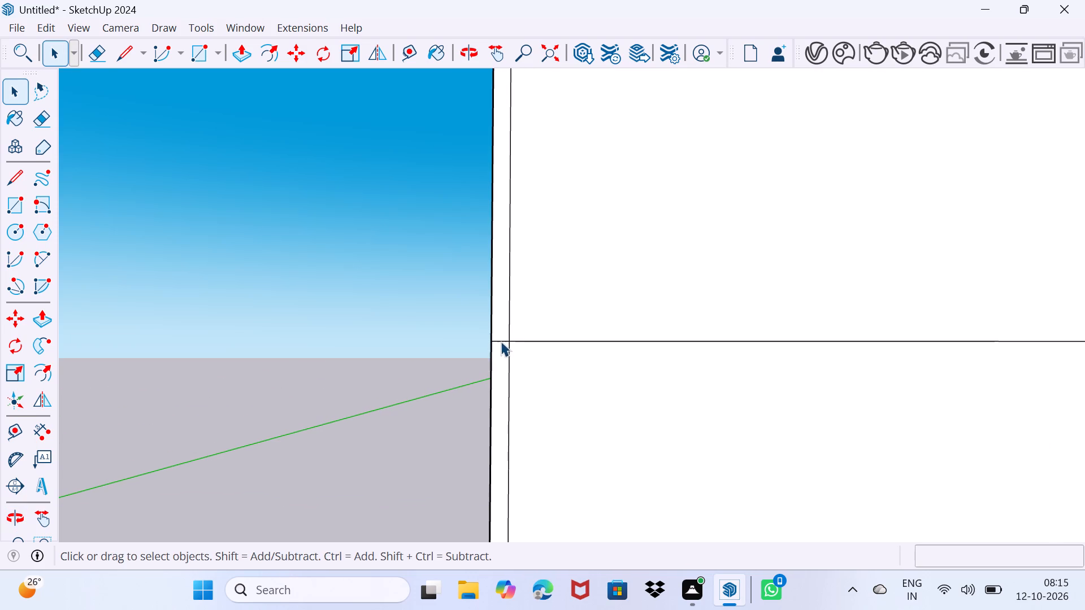
{"action": "key", "text": "e"}
{"action": "left_click_drag", "start_coordinate": [499, 343], "coordinate": [500, 334]}
Copy both segments of the 6" offset line about 4' 8" further inward across the solid front wall of the two lower storeys.
{"action": "scroll", "coordinate": [528, 339], "scroll_direction": "down", "scroll_amount": 3}
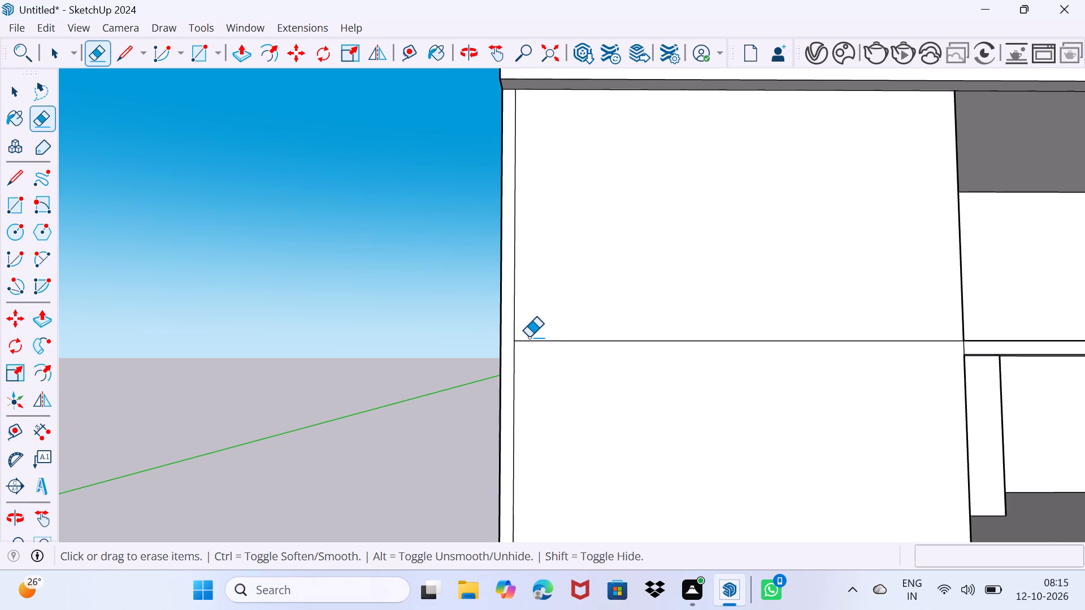
{"action": "scroll", "coordinate": [553, 321], "scroll_direction": "down", "scroll_amount": 7}
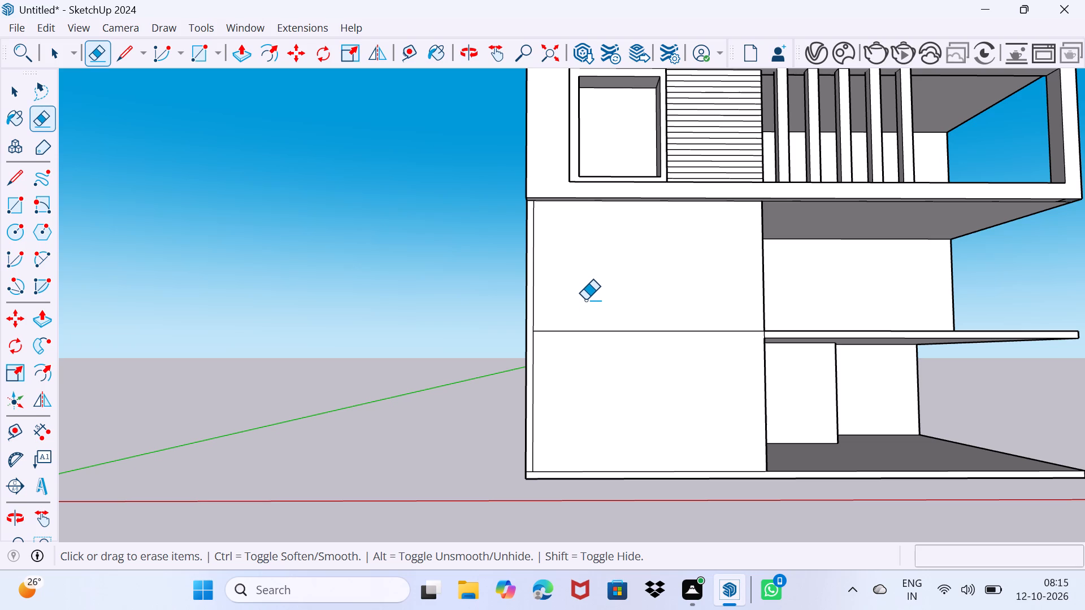
{"action": "key", "text": "l"}
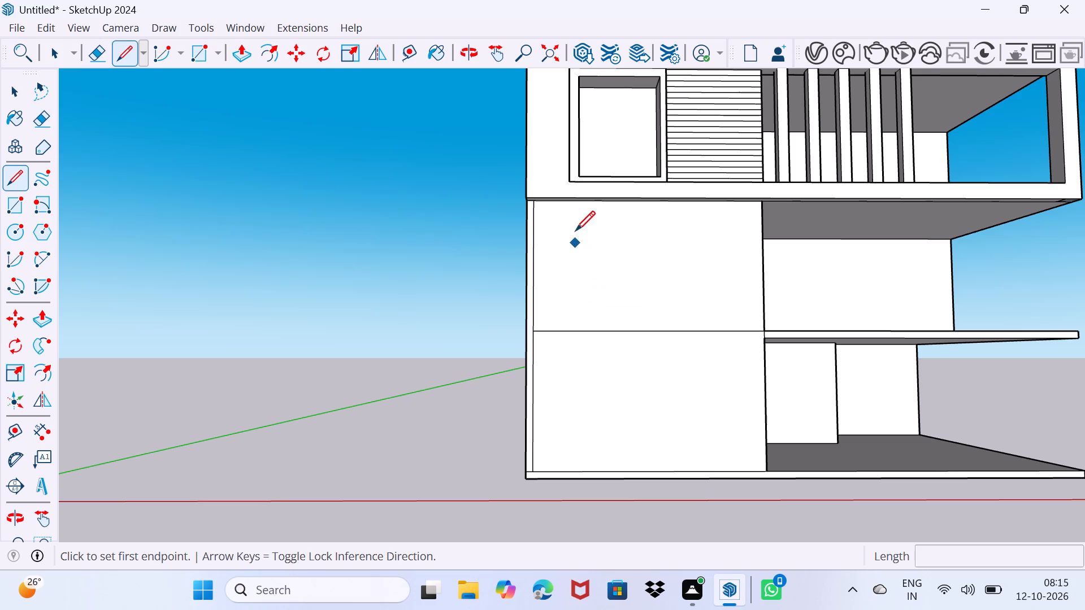
{"action": "key", "text": "space"}
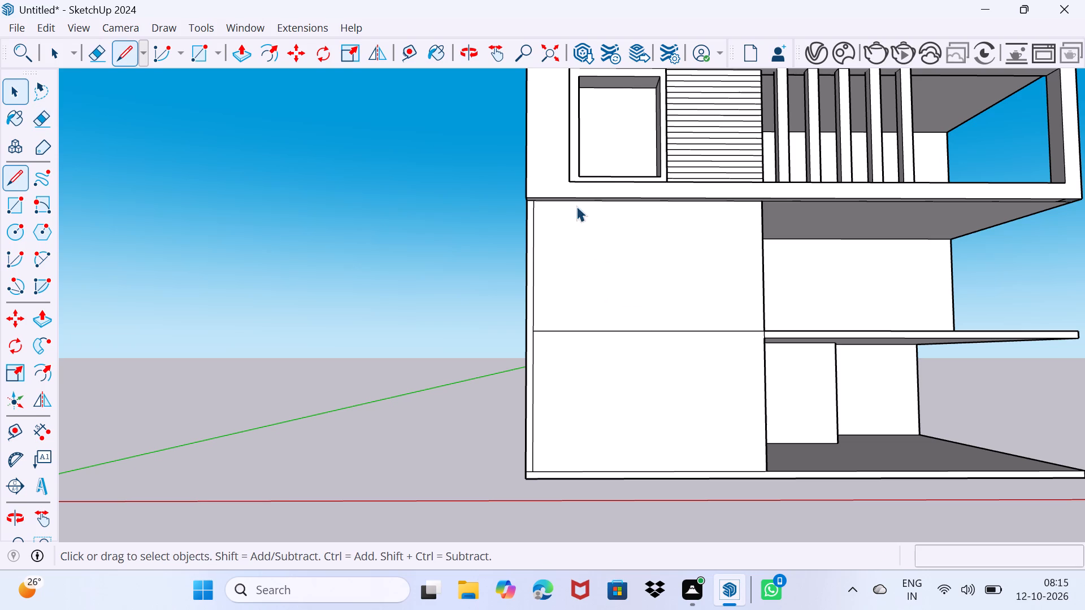
{"action": "left_click", "coordinate": [533, 236]}
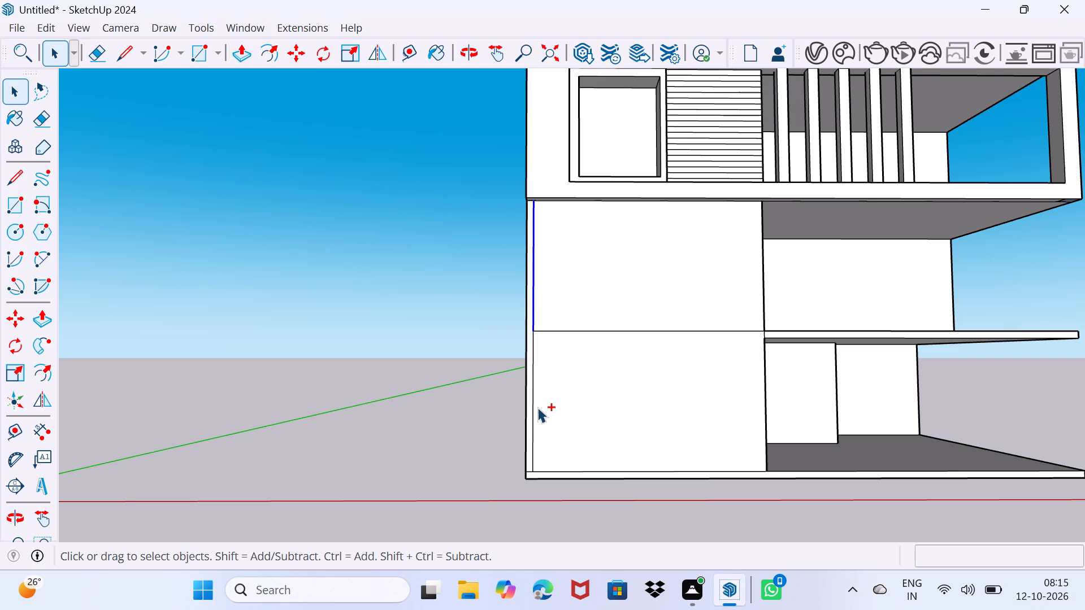
{"action": "left_click", "coordinate": [532, 411], "text": "ctrl"}
{"action": "scroll", "coordinate": [535, 472], "scroll_direction": "up", "scroll_amount": 1}
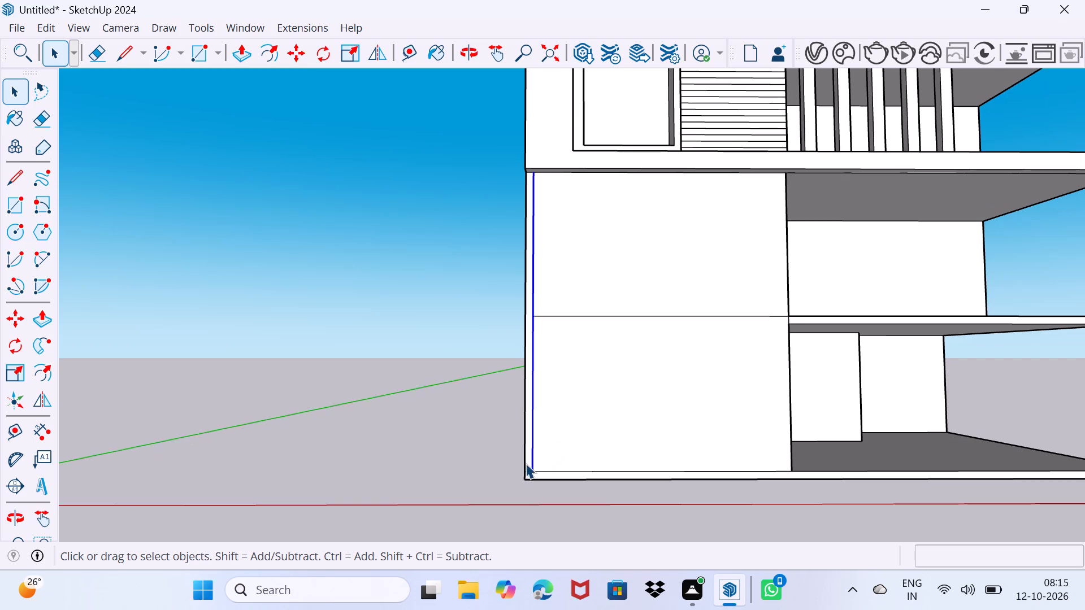
{"action": "key", "text": "m"}
{"action": "left_click", "coordinate": [535, 471]}
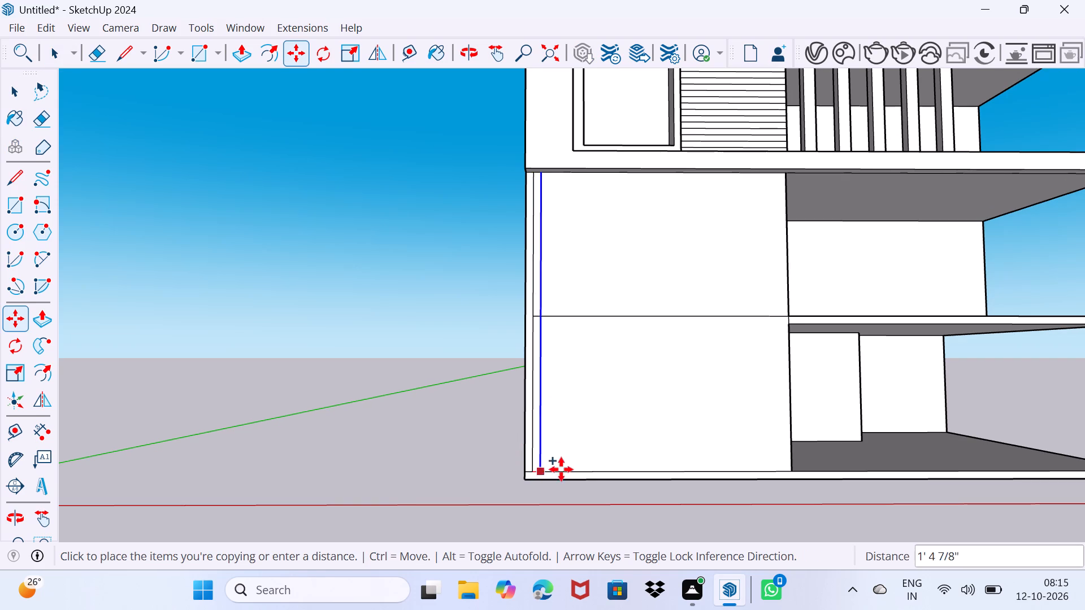
{"action": "left_click", "coordinate": [604, 472]}
{"action": "key", "text": "space"}
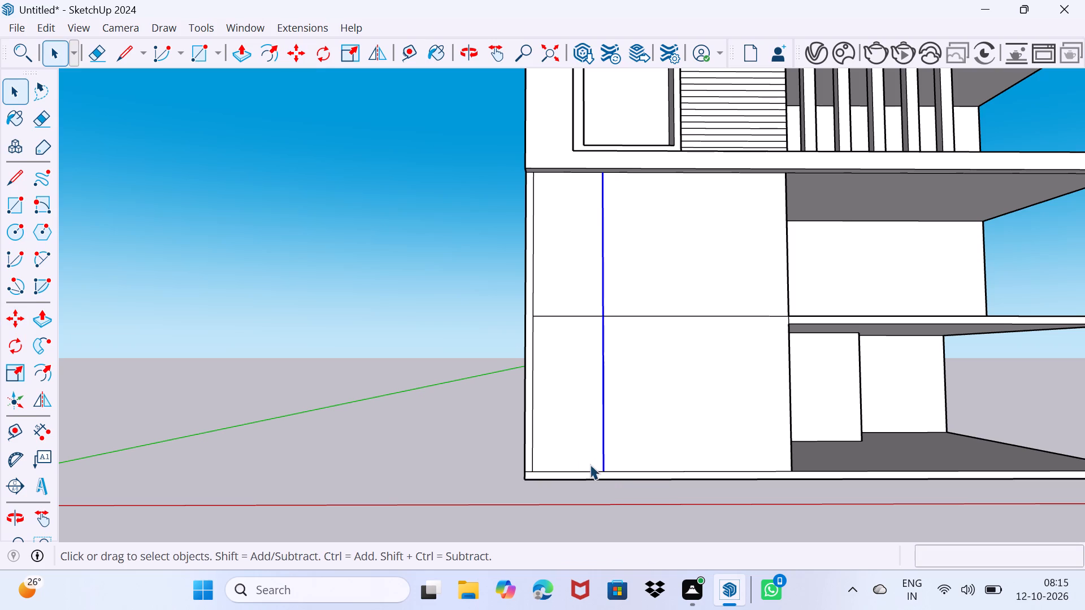
{"action": "left_click", "coordinate": [579, 457]}
{"action": "left_click_drag", "start_coordinate": [563, 407], "coordinate": [584, 368]}
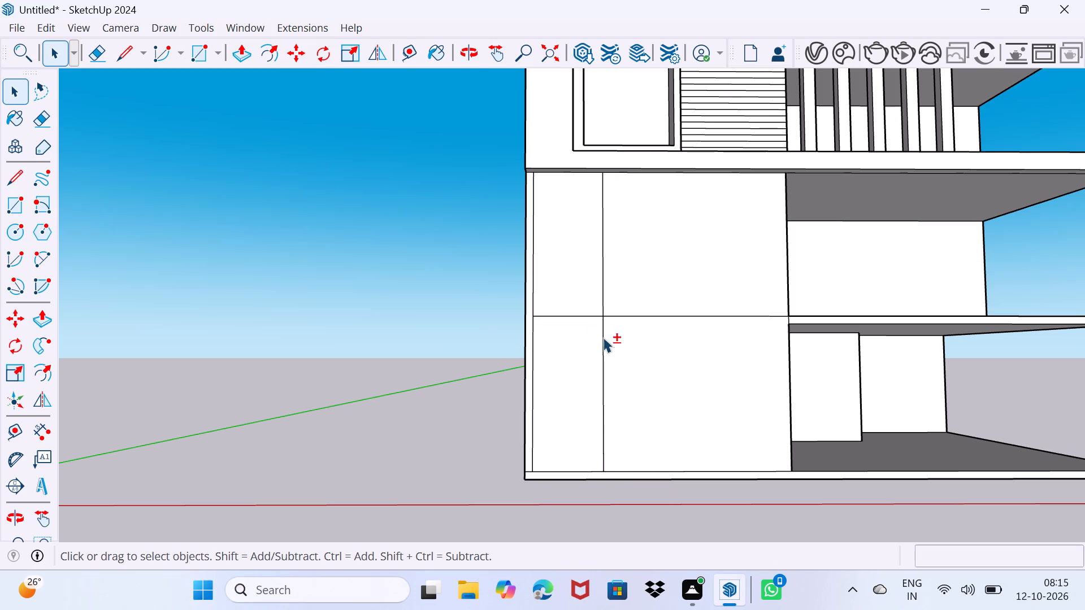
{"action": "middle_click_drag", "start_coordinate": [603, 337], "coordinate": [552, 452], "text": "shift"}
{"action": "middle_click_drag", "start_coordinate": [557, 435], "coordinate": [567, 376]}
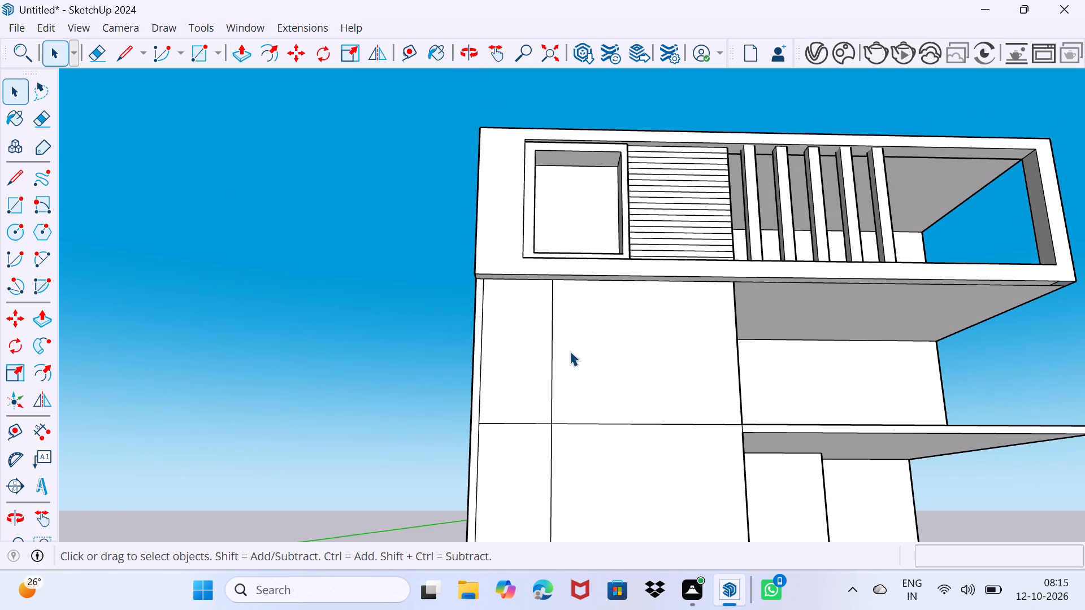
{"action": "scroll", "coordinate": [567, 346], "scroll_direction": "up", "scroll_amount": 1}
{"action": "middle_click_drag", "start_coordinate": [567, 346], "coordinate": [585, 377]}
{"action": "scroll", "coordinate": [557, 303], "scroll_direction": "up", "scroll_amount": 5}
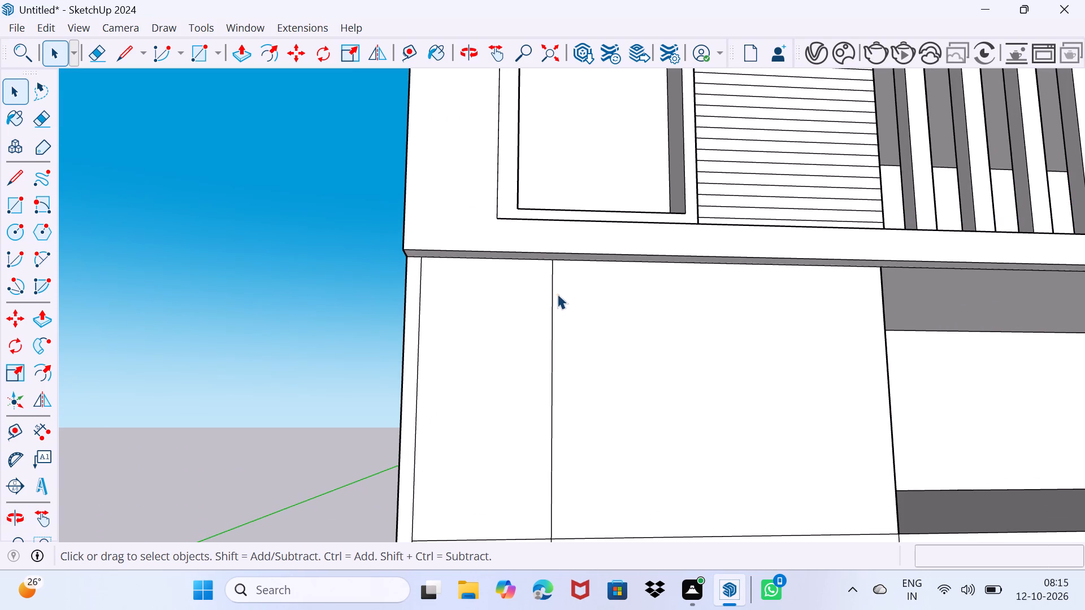
Copy the upper edge of the middle storey's inner front wall panel about 1' 1/8" down the wall.
{"action": "left_click", "coordinate": [589, 259]}
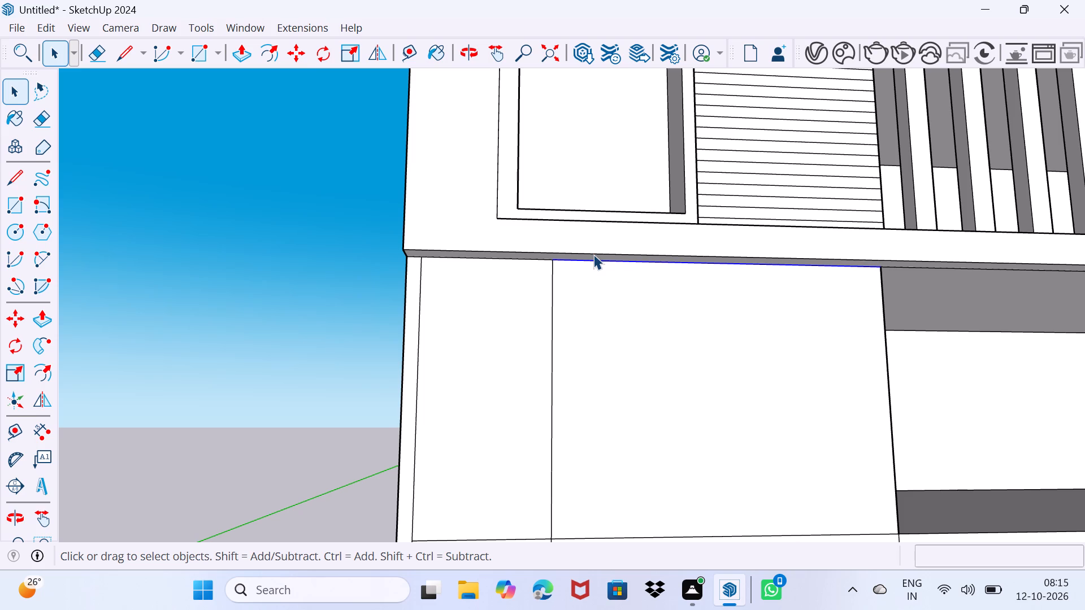
{"action": "key", "text": "m"}
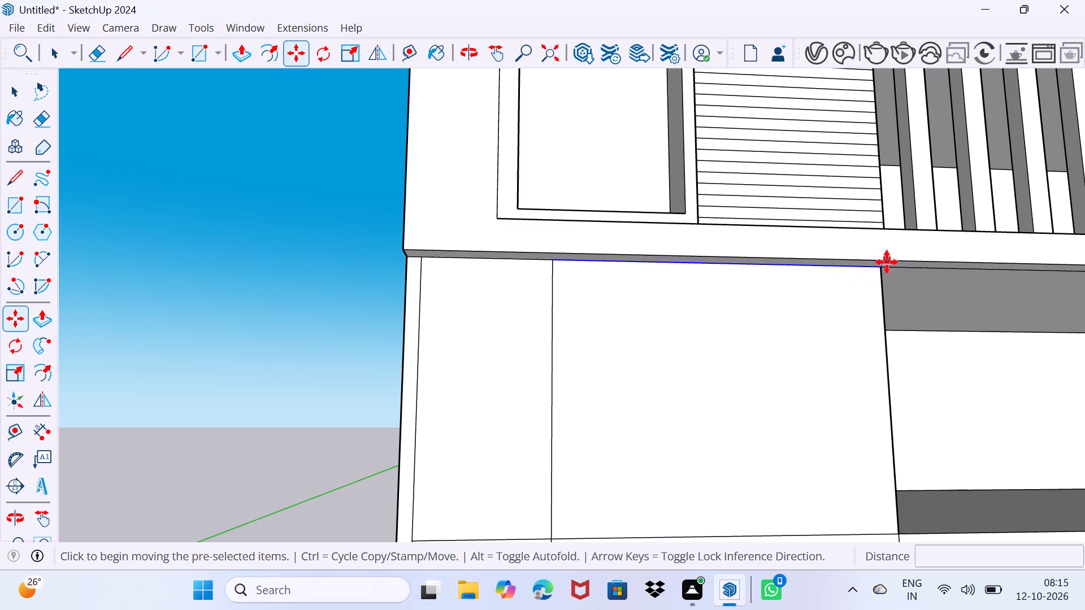
{"action": "left_click", "coordinate": [884, 268]}
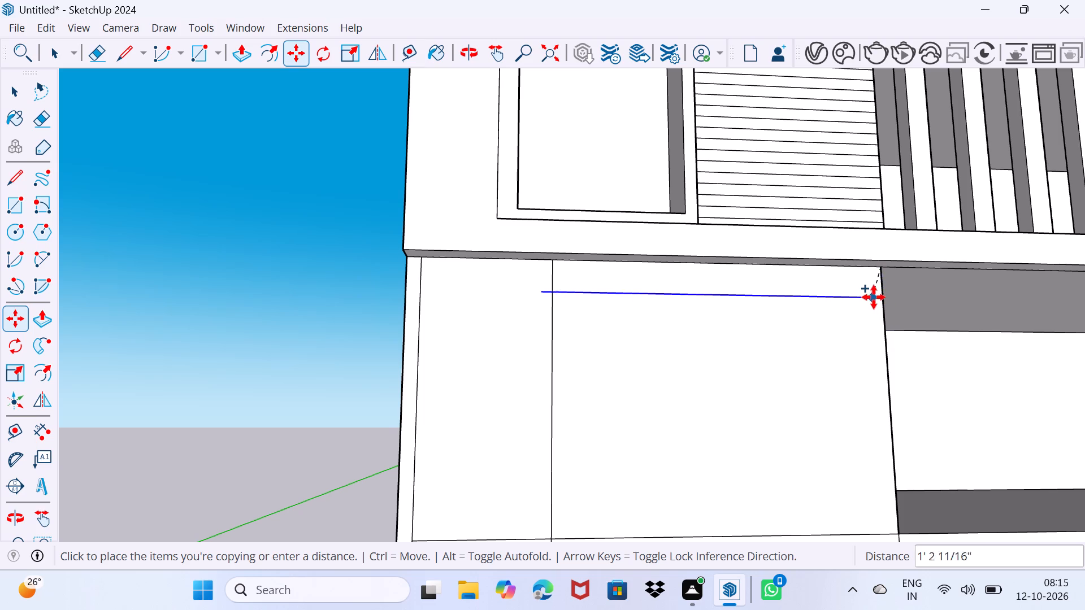
{"action": "left_click", "coordinate": [876, 294]}
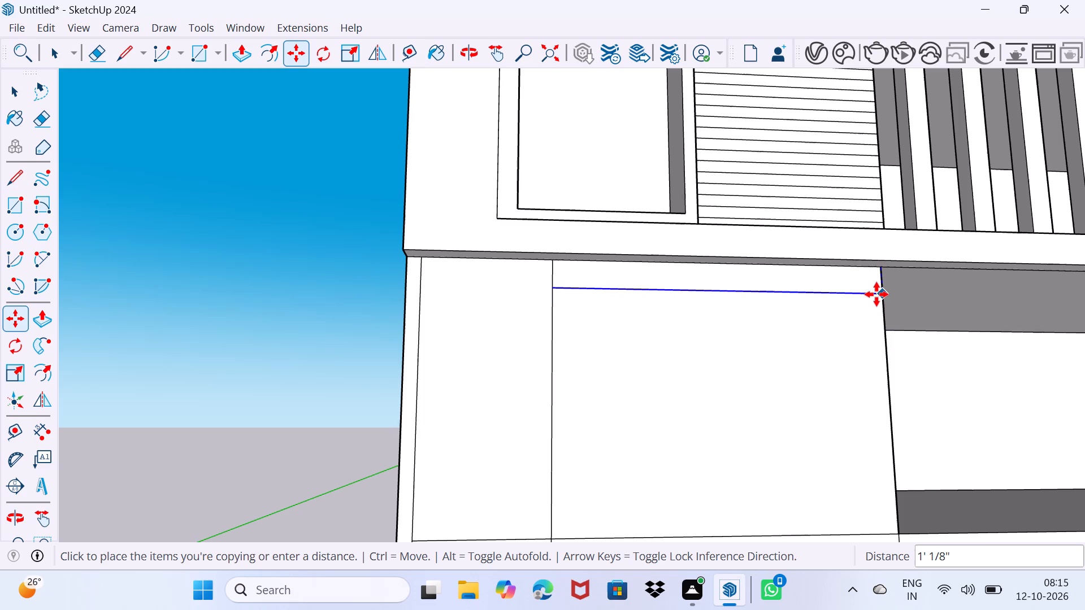
{"action": "key", "text": "space"}
{"action": "left_click_drag", "start_coordinate": [818, 347], "coordinate": [826, 331]}
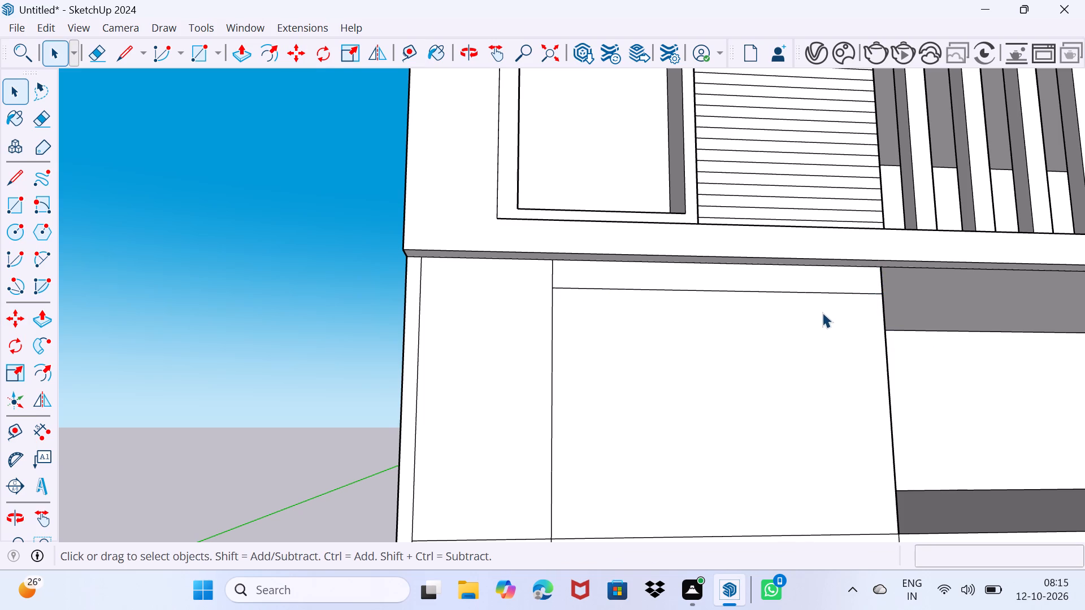
Erase the short piece of the vertical dividing line above the copied horizontal line.
{"action": "scroll", "coordinate": [546, 281], "scroll_direction": "up", "scroll_amount": 2}
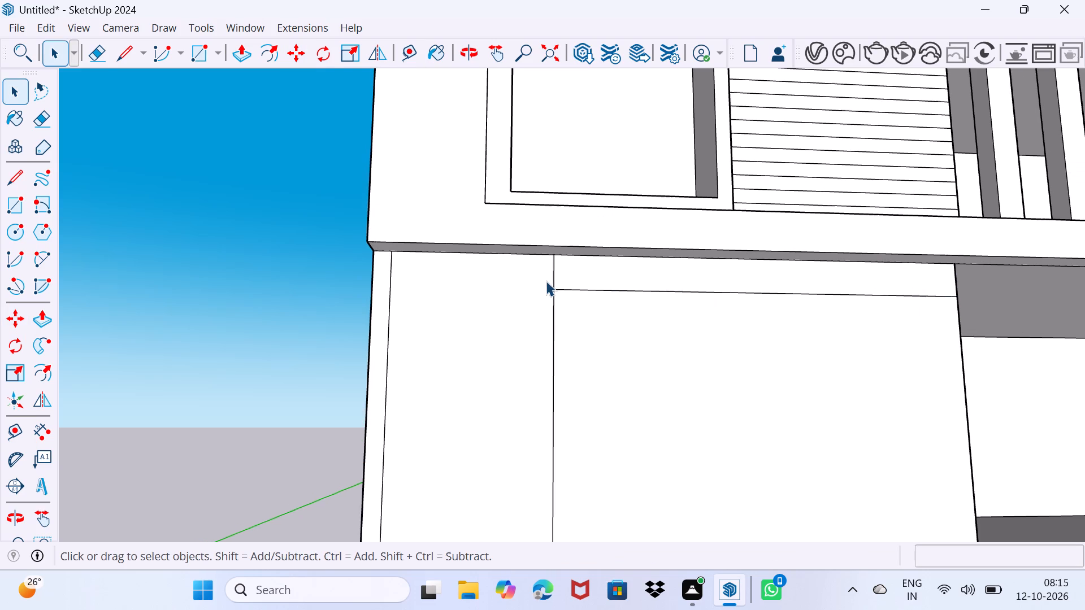
{"action": "key", "text": "e"}
{"action": "left_click_drag", "start_coordinate": [549, 277], "coordinate": [558, 274]}
Outline a header end on the wall's side face: a 6" line back from the copied line, then 1' 1/8" up to the overhang.
{"action": "scroll", "coordinate": [594, 295], "scroll_direction": "down", "scroll_amount": 3}
{"action": "middle_click_drag", "start_coordinate": [654, 308], "coordinate": [578, 351]}
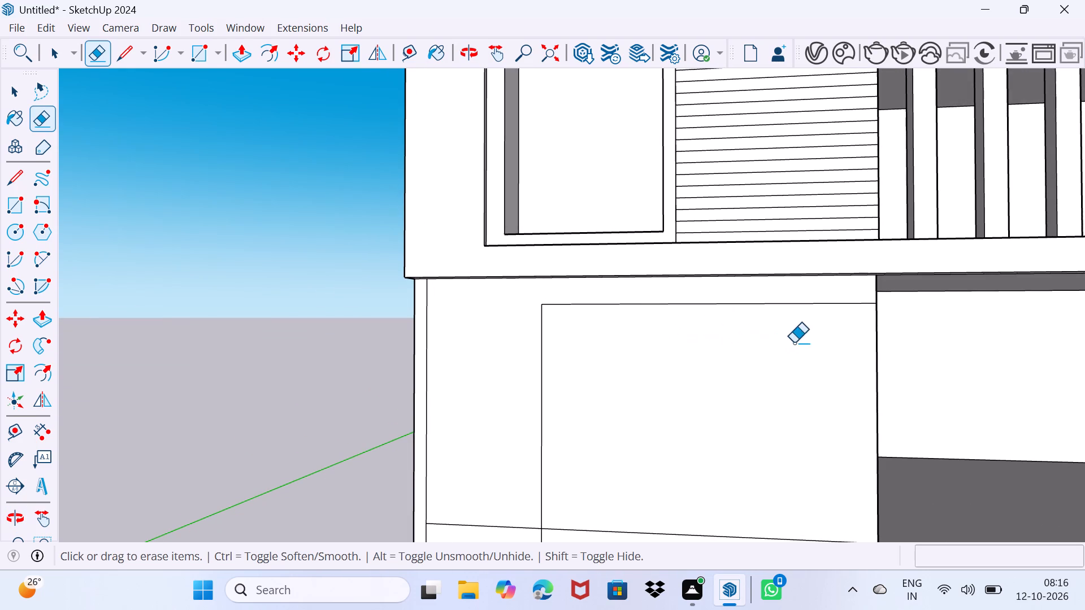
{"action": "scroll", "coordinate": [842, 347], "scroll_direction": "up", "scroll_amount": 2}
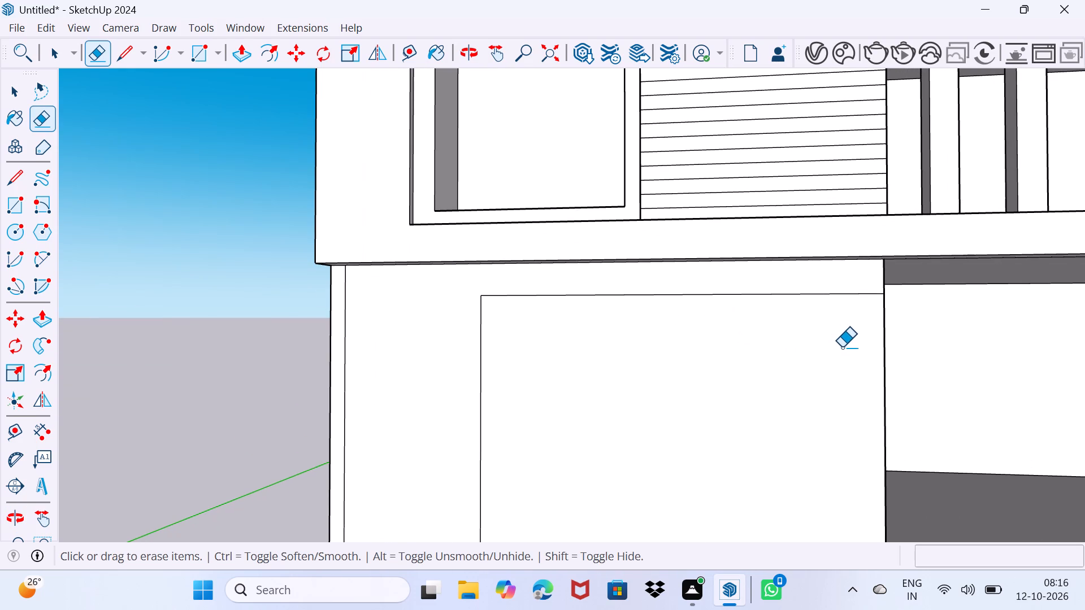
{"action": "key", "text": "space"}
{"action": "key", "text": "space"}
{"action": "scroll", "coordinate": [851, 278], "scroll_direction": "up", "scroll_amount": 2}
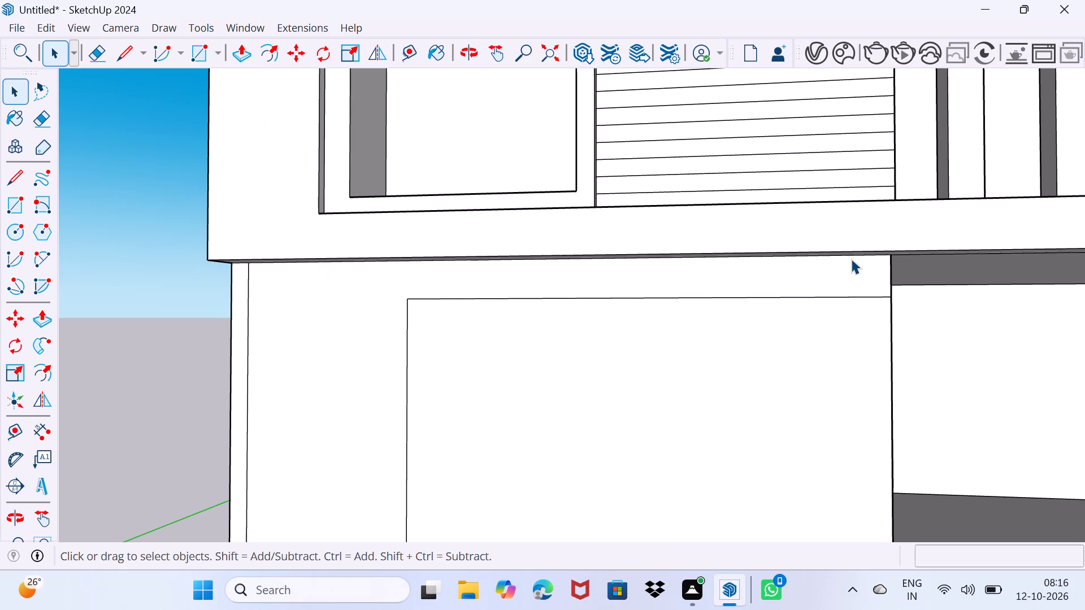
{"action": "middle_click", "coordinate": [850, 250]}
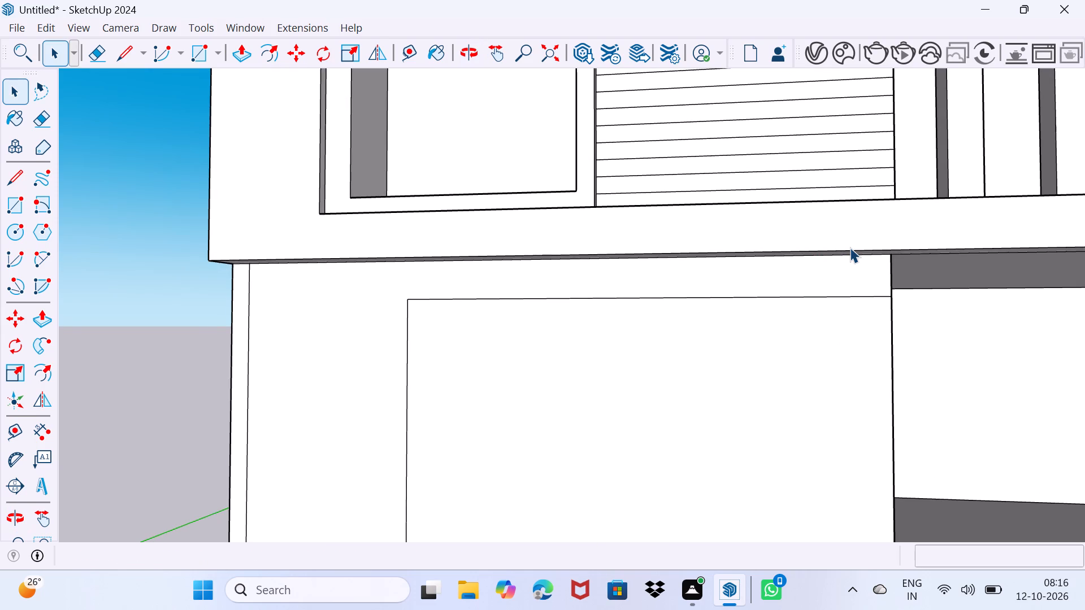
{"action": "scroll", "coordinate": [854, 259], "scroll_direction": "up", "scroll_amount": 4}
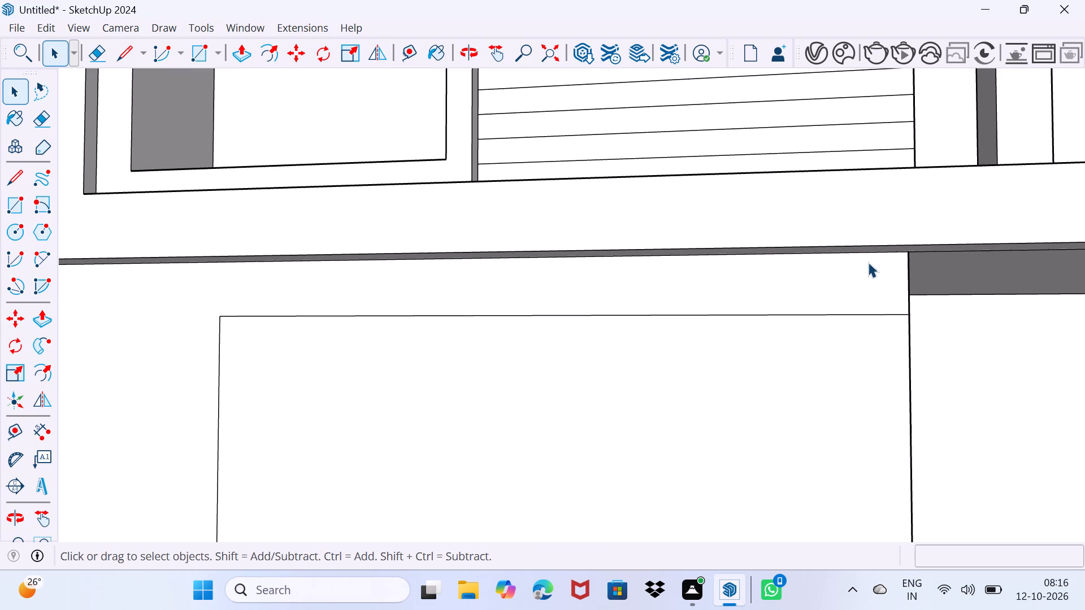
{"action": "scroll", "coordinate": [868, 262], "scroll_direction": "up", "scroll_amount": 3}
{"action": "scroll", "coordinate": [870, 265], "scroll_direction": "down", "scroll_amount": 2}
{"action": "middle_click_drag", "start_coordinate": [934, 280], "coordinate": [930, 281]}
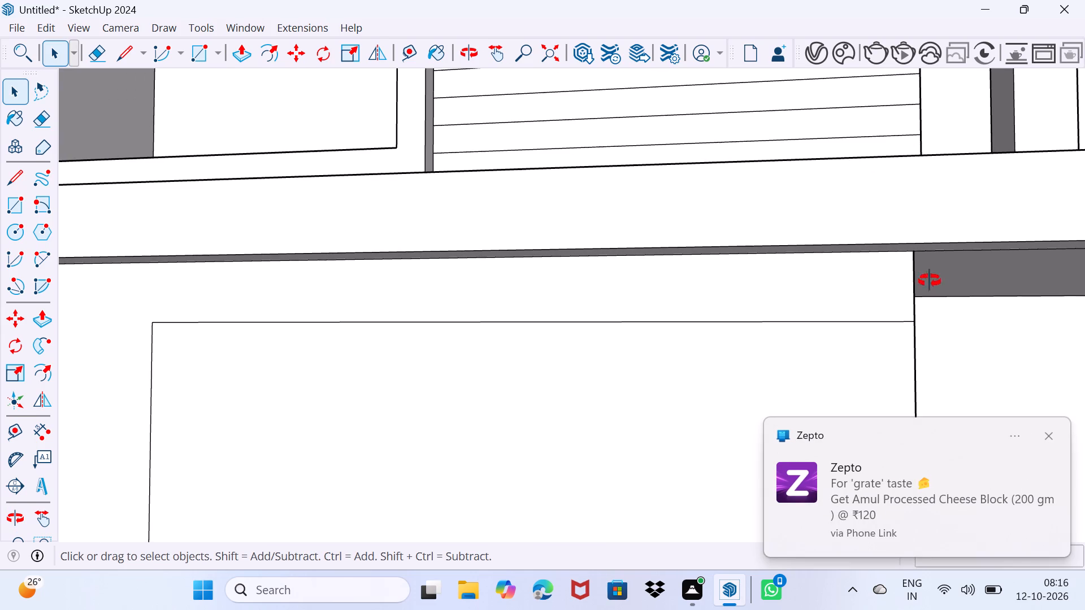
{"action": "middle_click_drag", "start_coordinate": [930, 281], "coordinate": [685, 298]}
{"action": "scroll", "coordinate": [711, 350], "scroll_direction": "up", "scroll_amount": 2}
{"action": "middle_click_drag", "start_coordinate": [710, 350], "coordinate": [666, 350]}
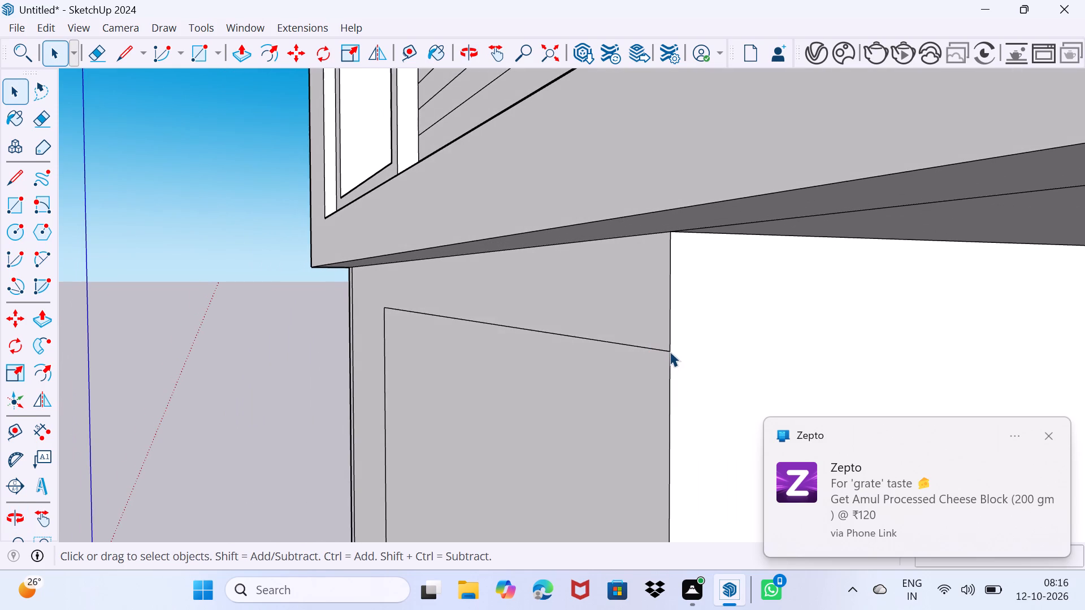
{"action": "key", "text": "l"}
{"action": "left_click", "coordinate": [673, 350]}
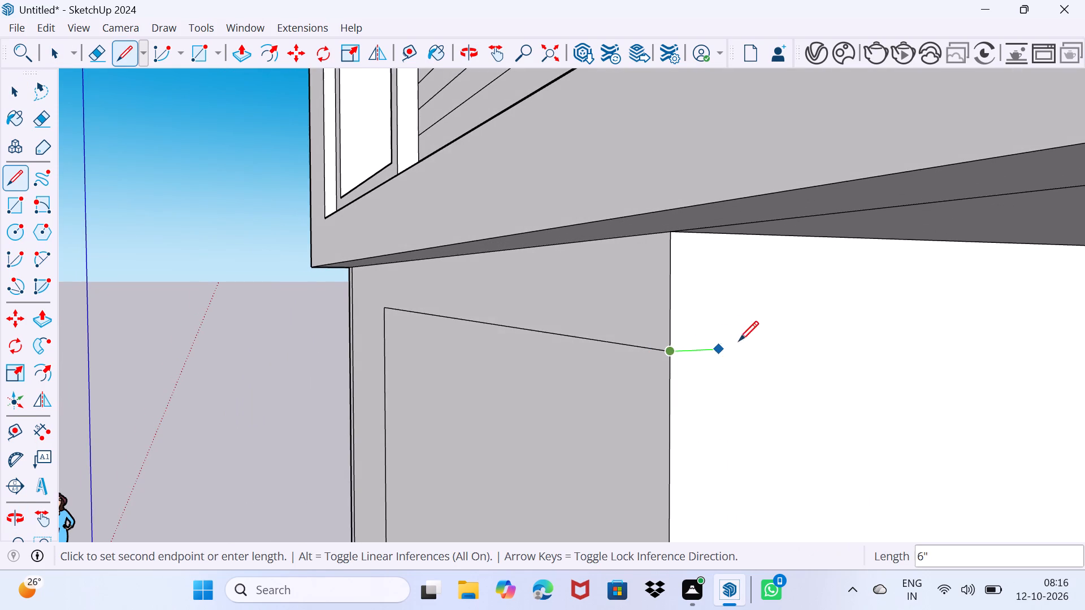
{"action": "left_click", "coordinate": [719, 348]}
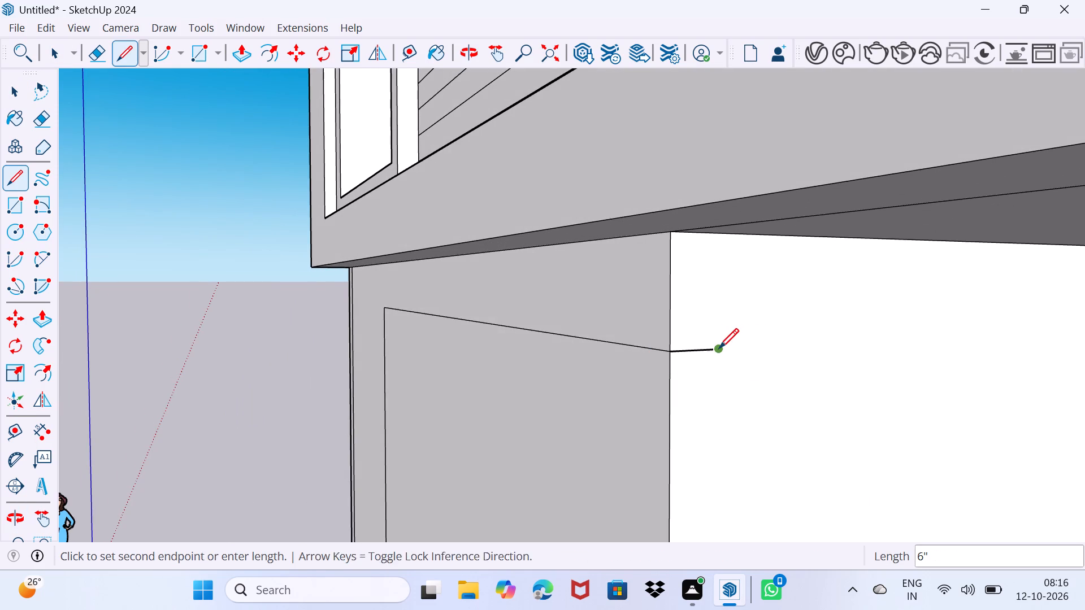
{"action": "left_click", "coordinate": [719, 236]}
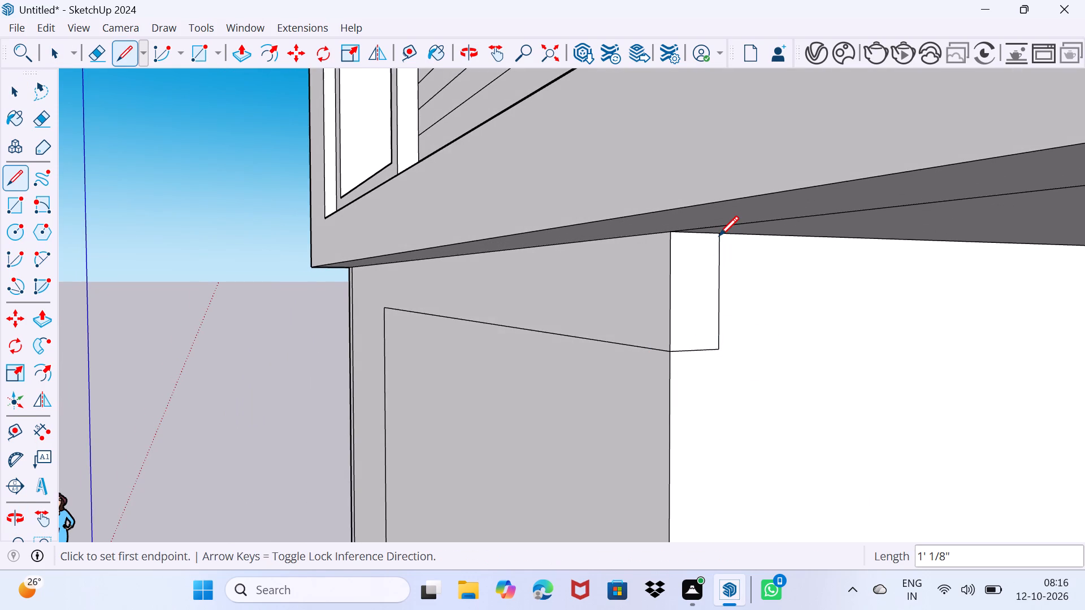
{"action": "key", "text": "space"}
{"action": "left_click_drag", "start_coordinate": [690, 300], "coordinate": [697, 289]}
Push/Pull the middle storey's L-shaped front wall face outward about 6".
{"action": "scroll", "coordinate": [666, 298], "scroll_direction": "down", "scroll_amount": 3}
{"action": "middle_click_drag", "start_coordinate": [631, 330], "coordinate": [766, 345]}
{"action": "scroll", "coordinate": [766, 345], "scroll_direction": "down", "scroll_amount": 12}
{"action": "middle_click_drag", "start_coordinate": [602, 403], "coordinate": [747, 382]}
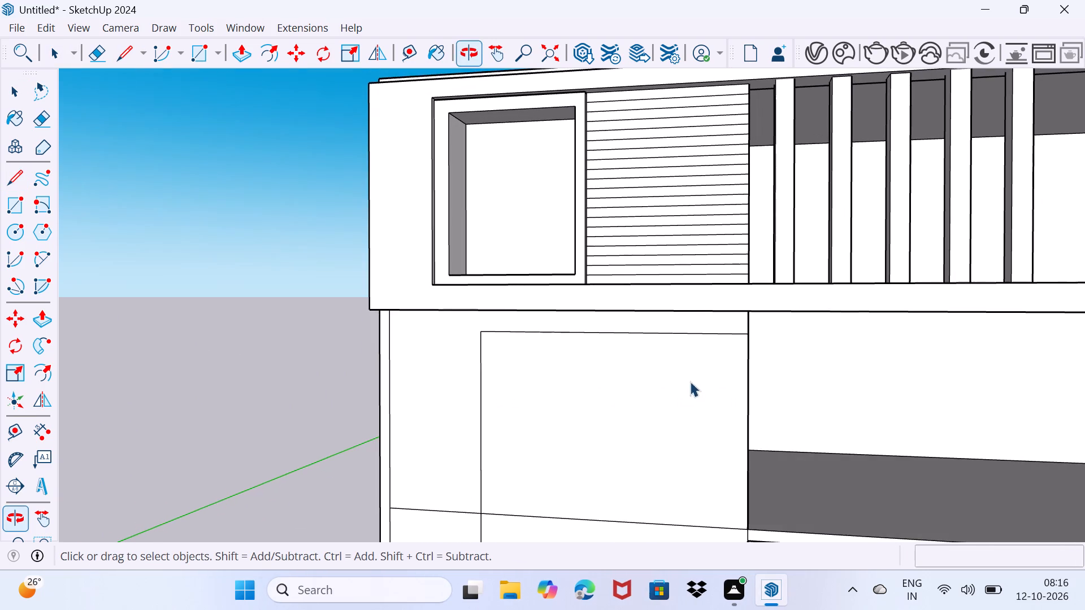
{"action": "left_click", "coordinate": [449, 395]}
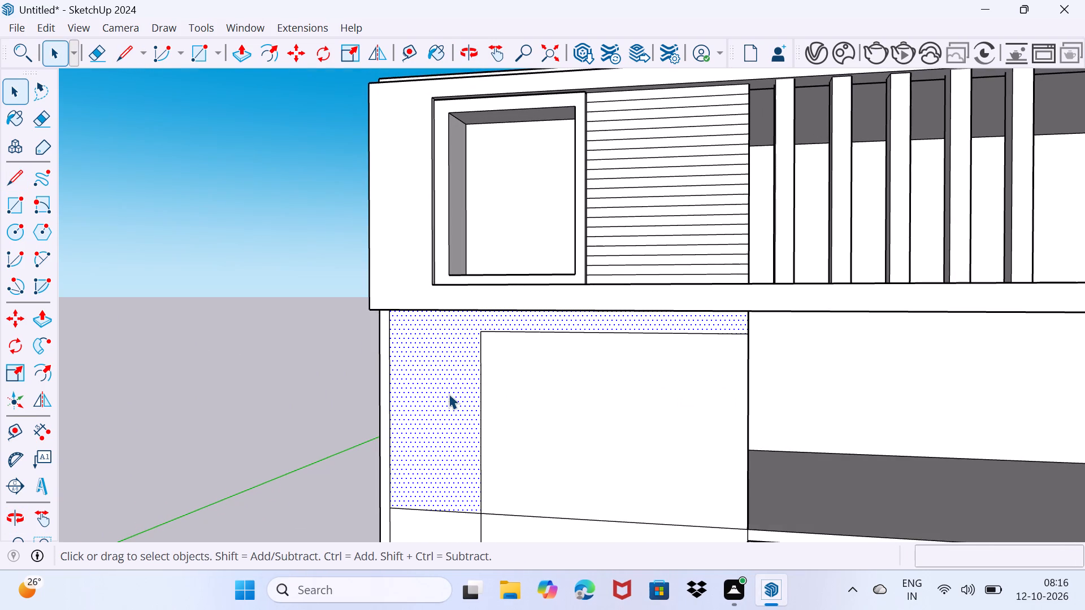
{"action": "key", "text": "p"}
{"action": "left_click", "coordinate": [450, 396]}
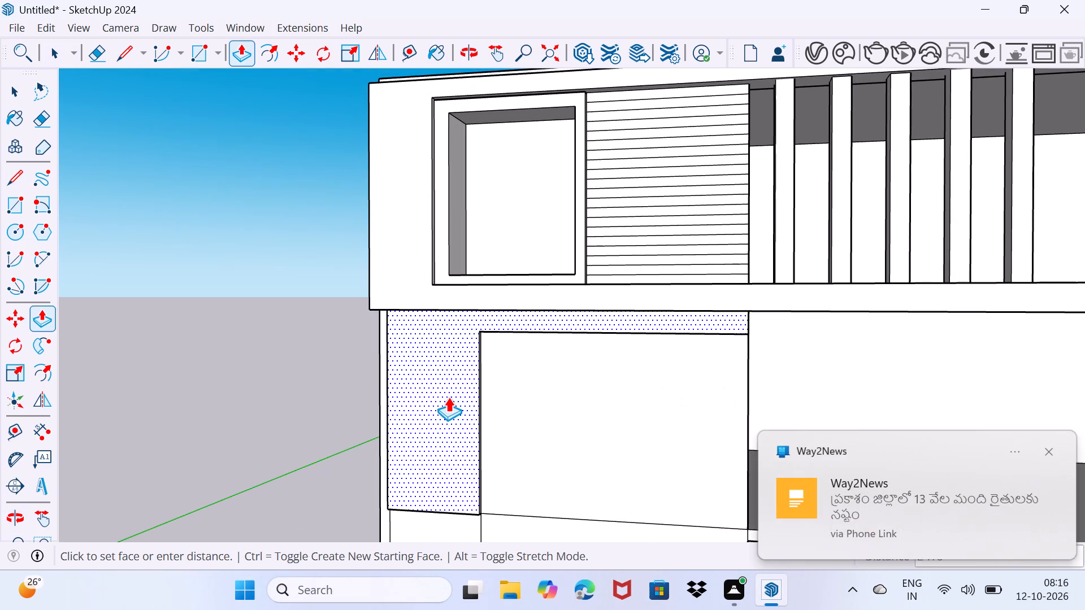
{"action": "scroll", "coordinate": [448, 397], "scroll_direction": "up", "scroll_amount": 1}
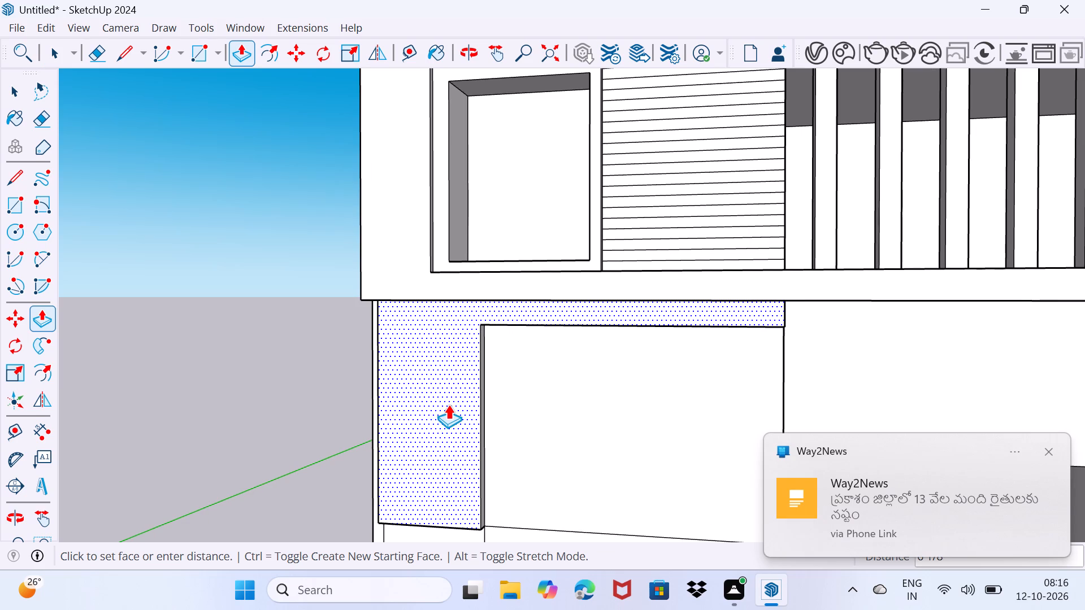
{"action": "left_click", "coordinate": [448, 404]}
{"action": "key", "text": "space"}
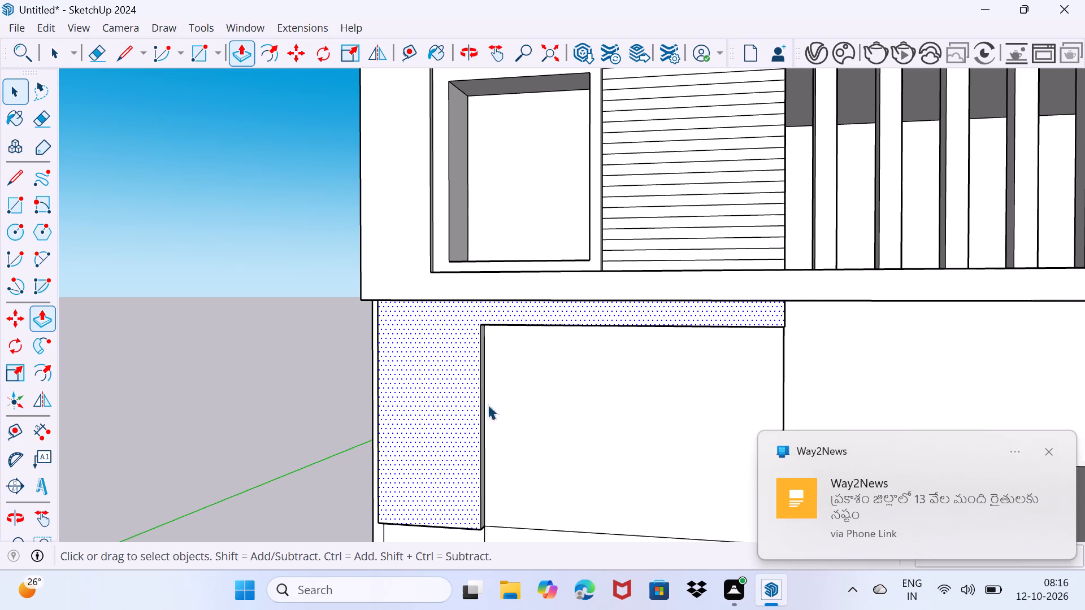
{"action": "left_click_drag", "start_coordinate": [538, 420], "coordinate": [544, 407]}
Push/Pull the ground storey's vertical strip face outward to align with the projecting face above it.
{"action": "scroll", "coordinate": [553, 383], "scroll_direction": "down", "scroll_amount": 7}
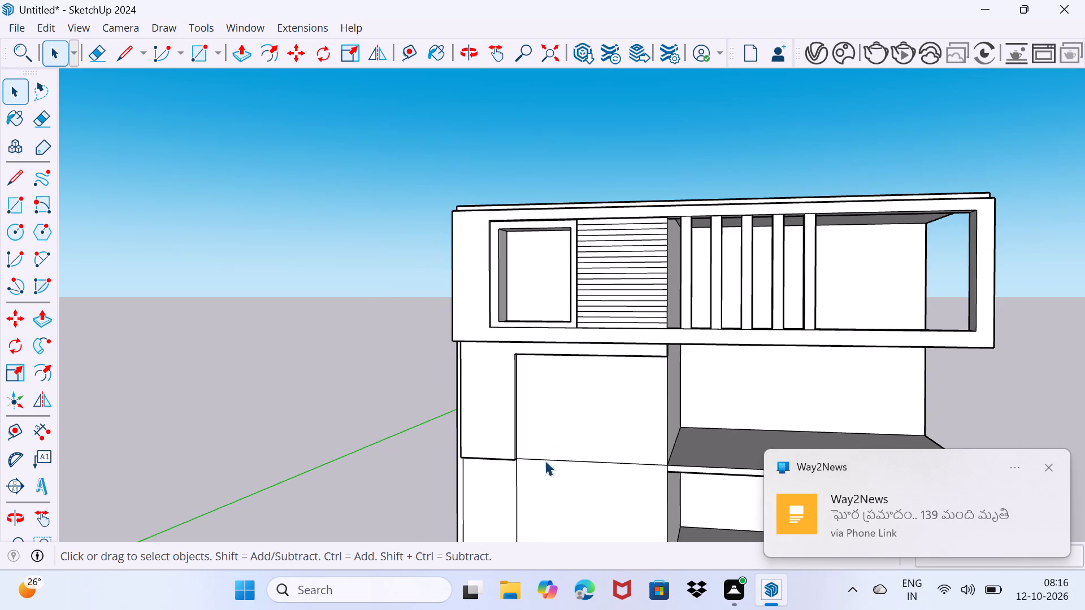
{"action": "middle_click_drag", "start_coordinate": [545, 469], "coordinate": [578, 364]}
{"action": "left_click", "coordinate": [515, 402]}
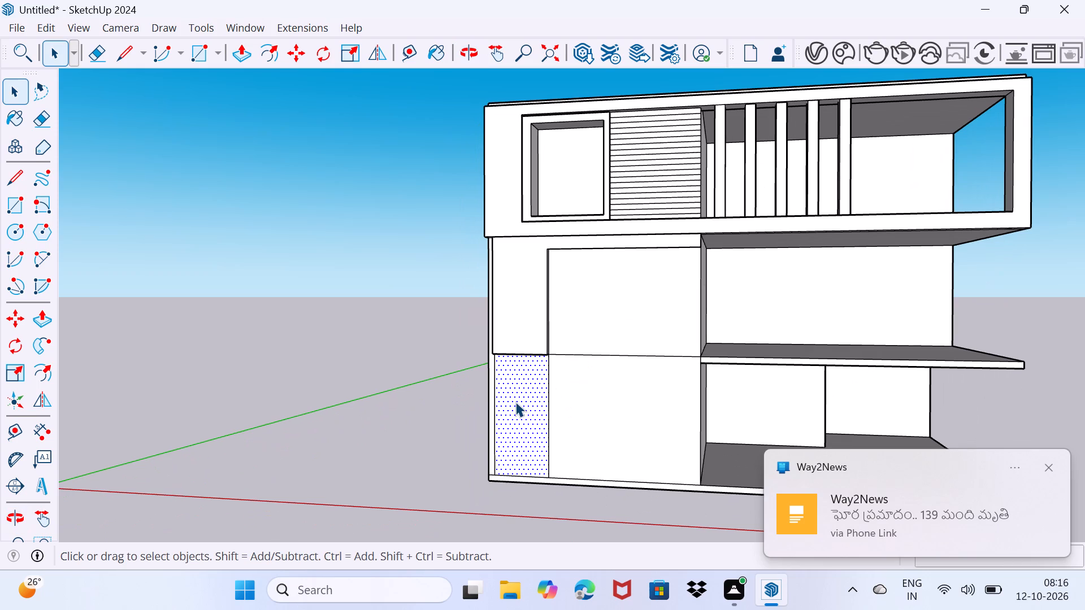
{"action": "key", "text": "p"}
{"action": "left_click", "coordinate": [516, 402]}
{"action": "left_click", "coordinate": [526, 320]}
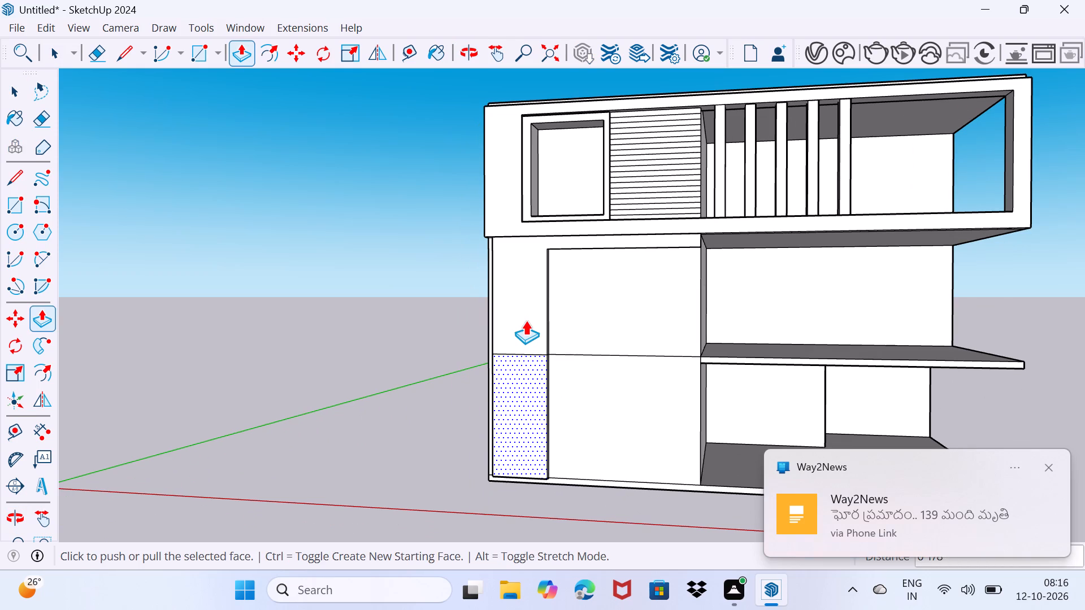
{"action": "key", "text": "space"}
{"action": "left_click_drag", "start_coordinate": [515, 353], "coordinate": [524, 319]}
Erase the floor-level line pieces on the projecting strip's front and both side faces and across the recessed wall panel.
{"action": "scroll", "coordinate": [517, 371], "scroll_direction": "up", "scroll_amount": 2}
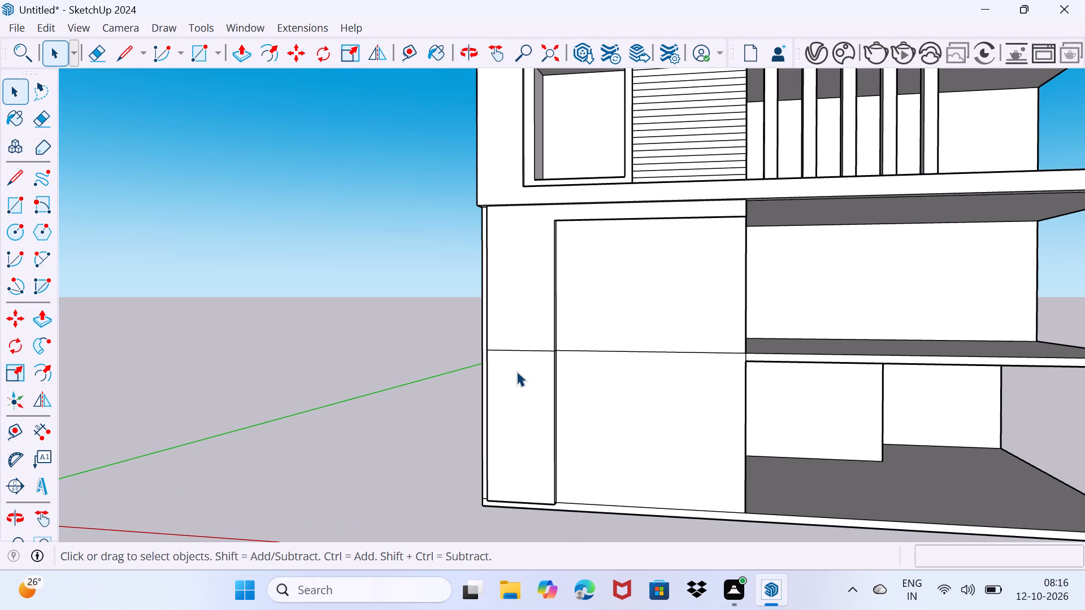
{"action": "key", "text": "e"}
{"action": "left_click_drag", "start_coordinate": [517, 355], "coordinate": [522, 341]}
{"action": "middle_click_drag", "start_coordinate": [499, 348], "coordinate": [684, 325]}
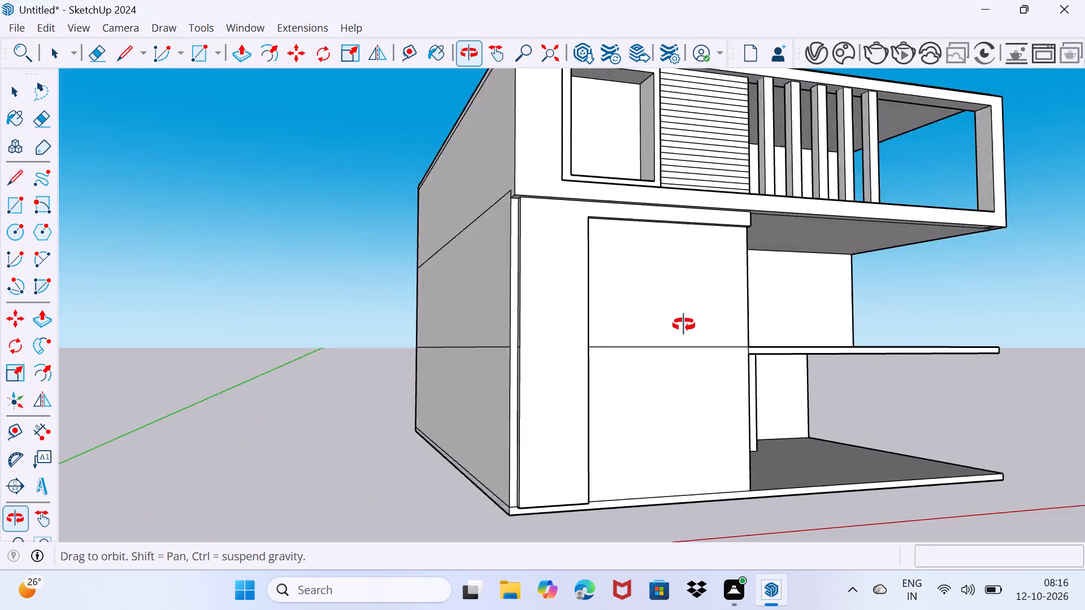
{"action": "middle_click_drag", "start_coordinate": [684, 325], "coordinate": [719, 320]}
{"action": "scroll", "coordinate": [527, 373], "scroll_direction": "up", "scroll_amount": 6}
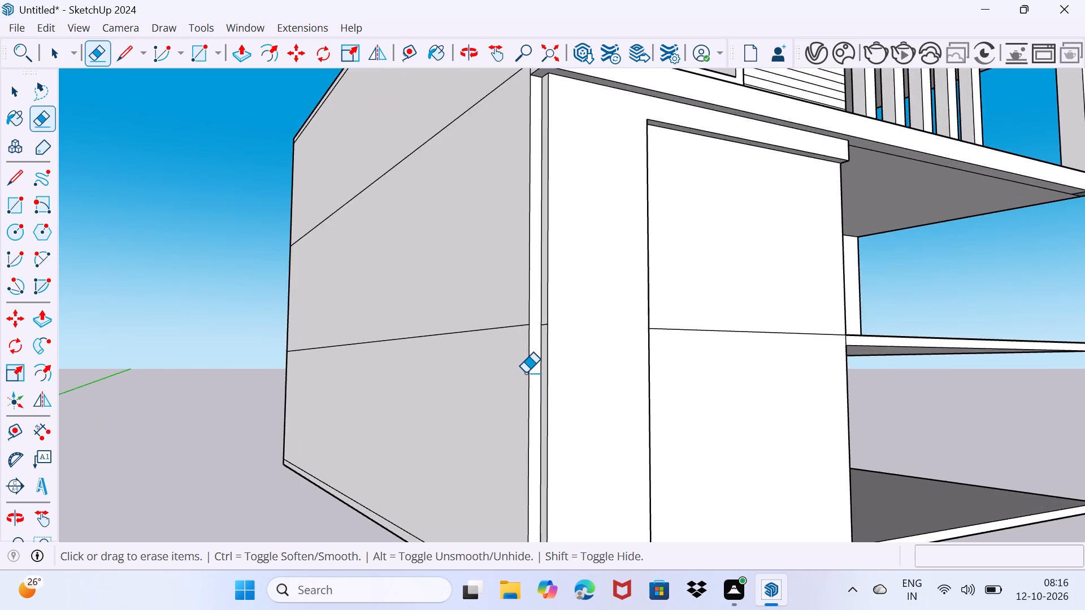
{"action": "scroll", "coordinate": [526, 373], "scroll_direction": "up", "scroll_amount": 5}
{"action": "left_click", "coordinate": [561, 282]}
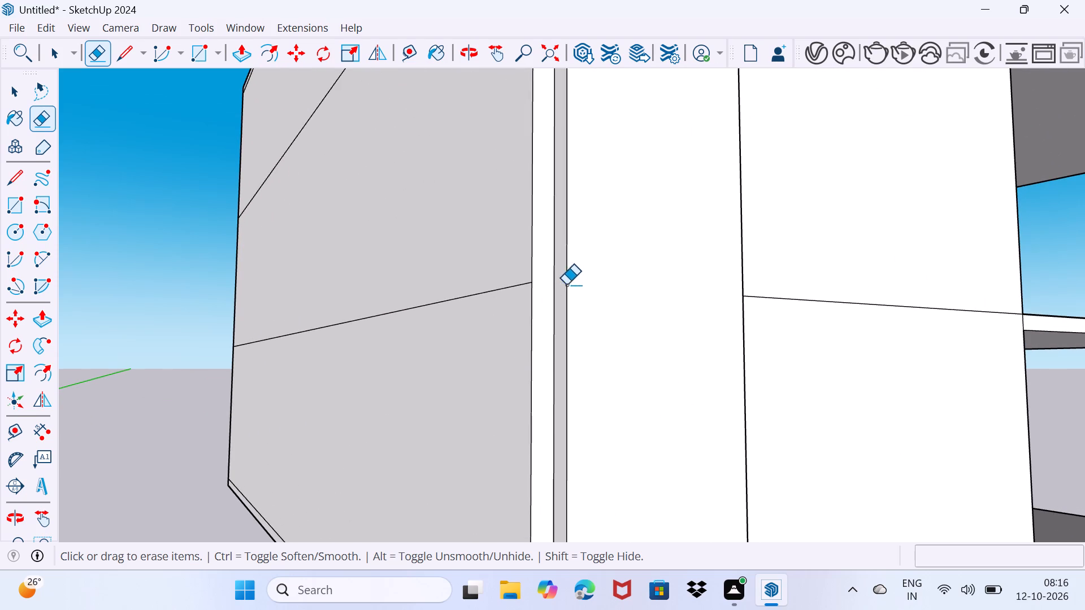
{"action": "middle_click_drag", "start_coordinate": [759, 286], "coordinate": [396, 328]}
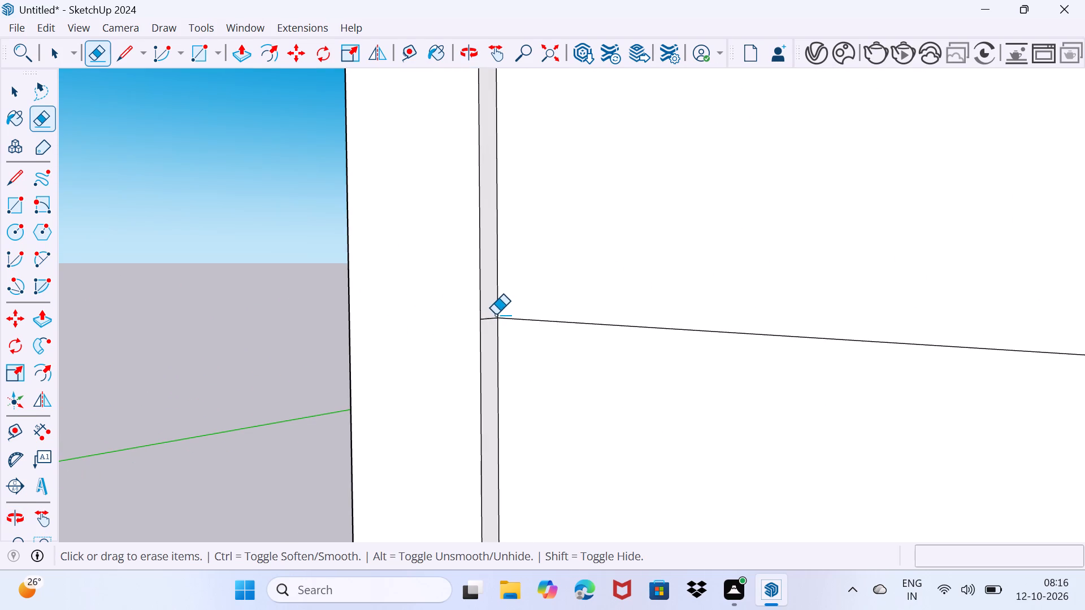
{"action": "left_click", "coordinate": [490, 319]}
{"action": "scroll", "coordinate": [514, 325], "scroll_direction": "down", "scroll_amount": 7}
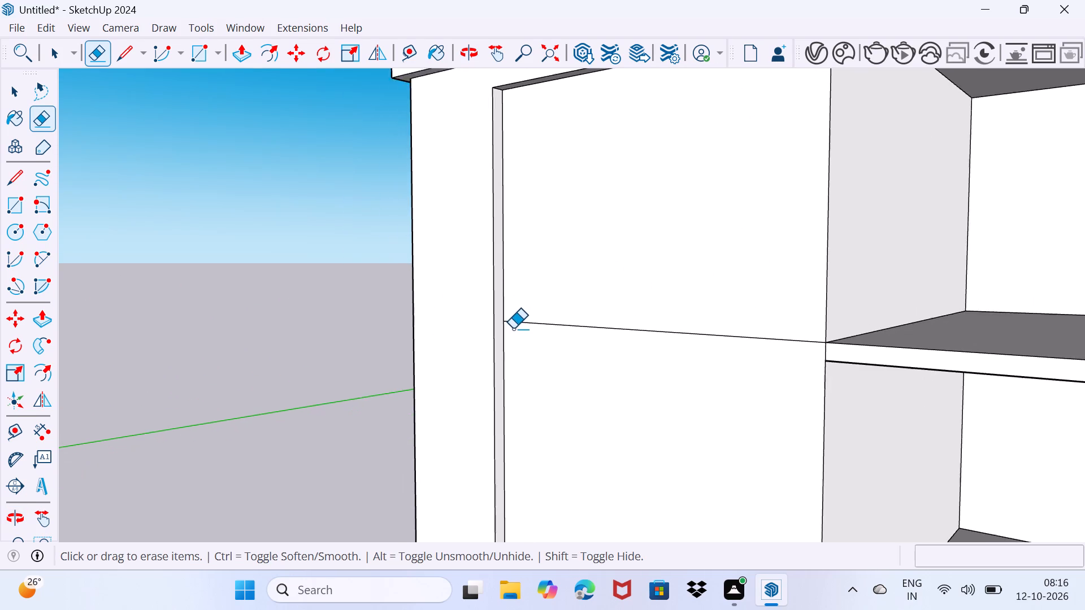
{"action": "left_click_drag", "start_coordinate": [539, 330], "coordinate": [547, 323]}
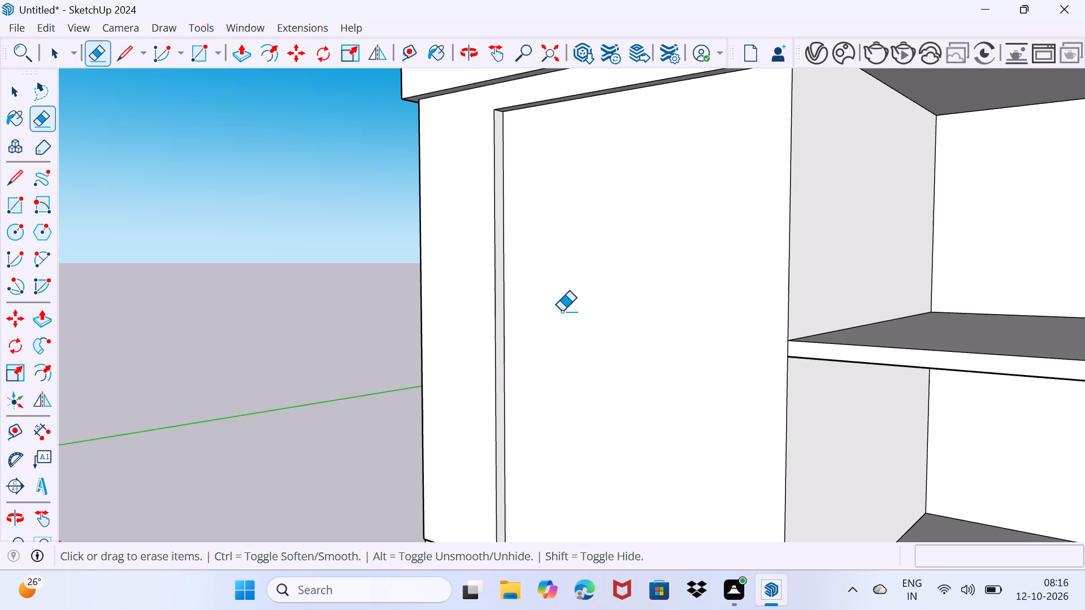
Draw a horizontal line about 1' 1/8" long across the projecting header's end face, partway up its height.
{"action": "middle_click_drag", "start_coordinate": [674, 291], "coordinate": [515, 326]}
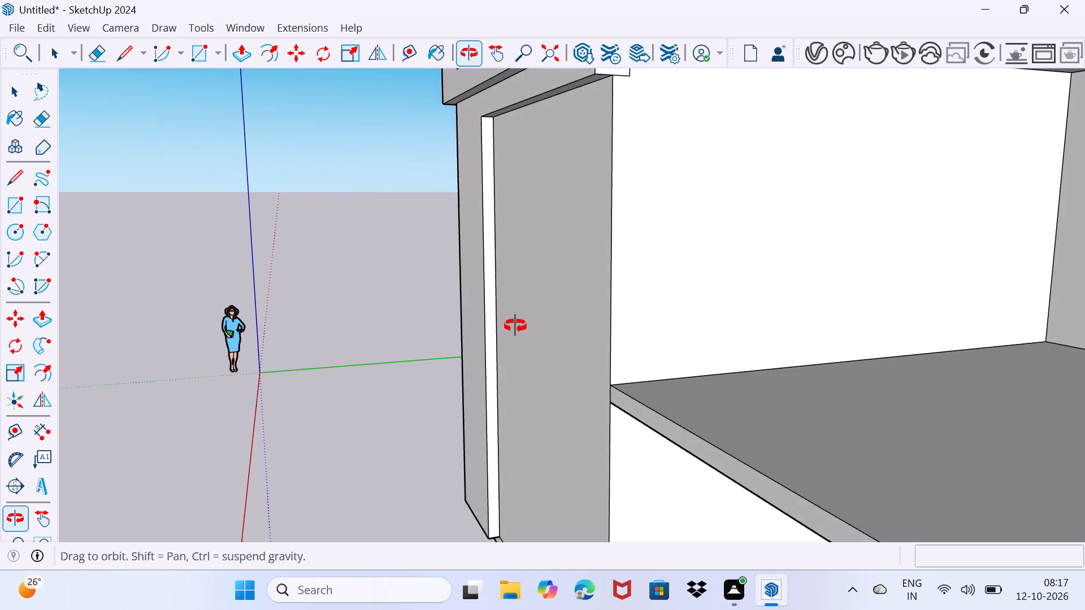
{"action": "middle_click_drag", "start_coordinate": [515, 326], "coordinate": [521, 359]}
{"action": "scroll", "coordinate": [611, 149], "scroll_direction": "up", "scroll_amount": 1}
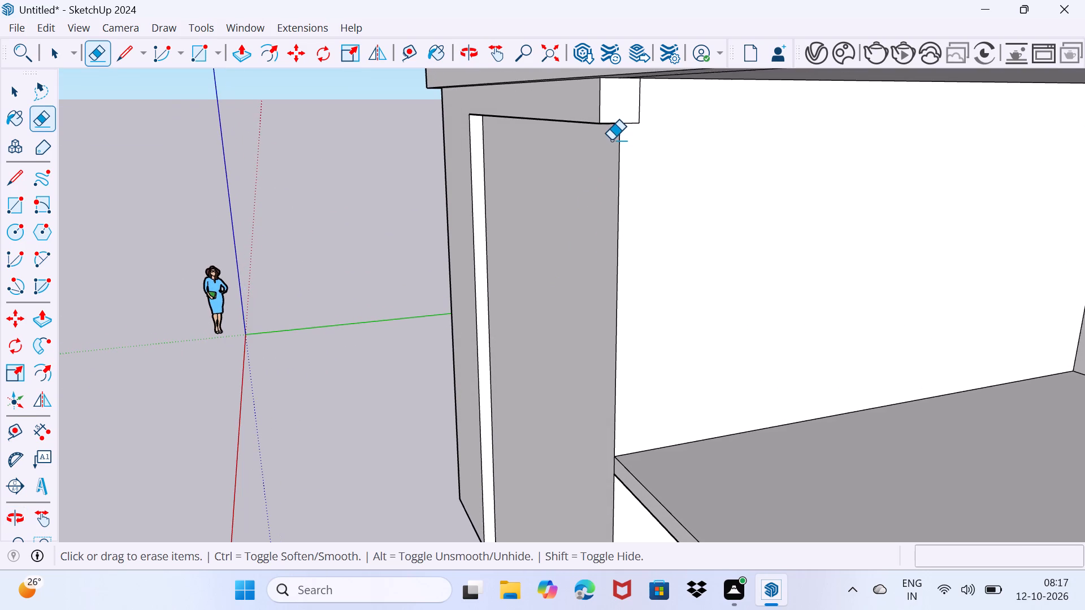
{"action": "scroll", "coordinate": [612, 140], "scroll_direction": "up", "scroll_amount": 2}
{"action": "key", "text": "l"}
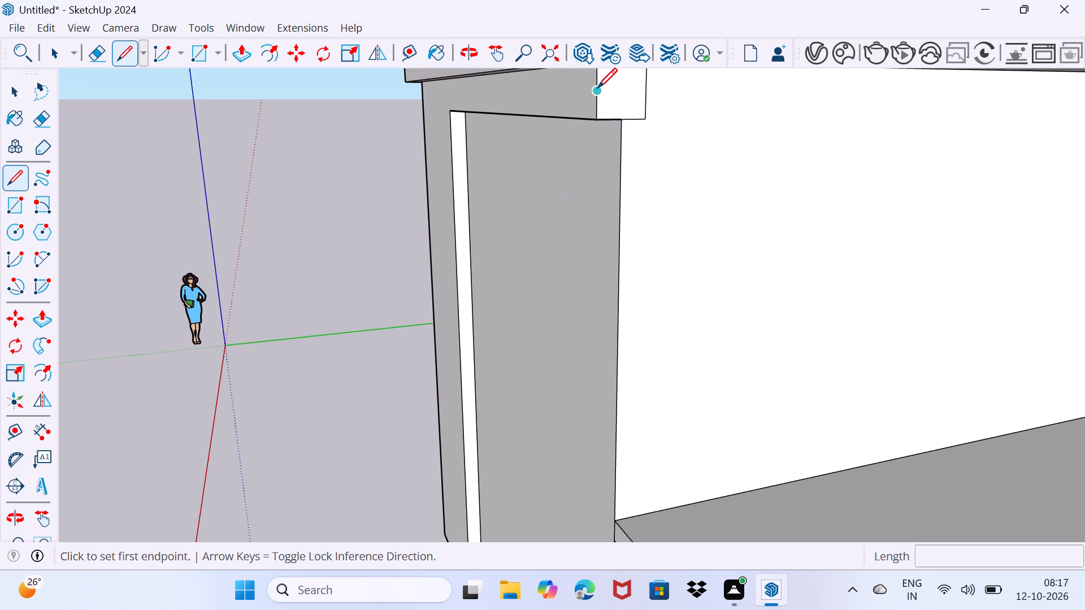
{"action": "left_click", "coordinate": [604, 90]}
{"action": "left_click", "coordinate": [648, 87]}
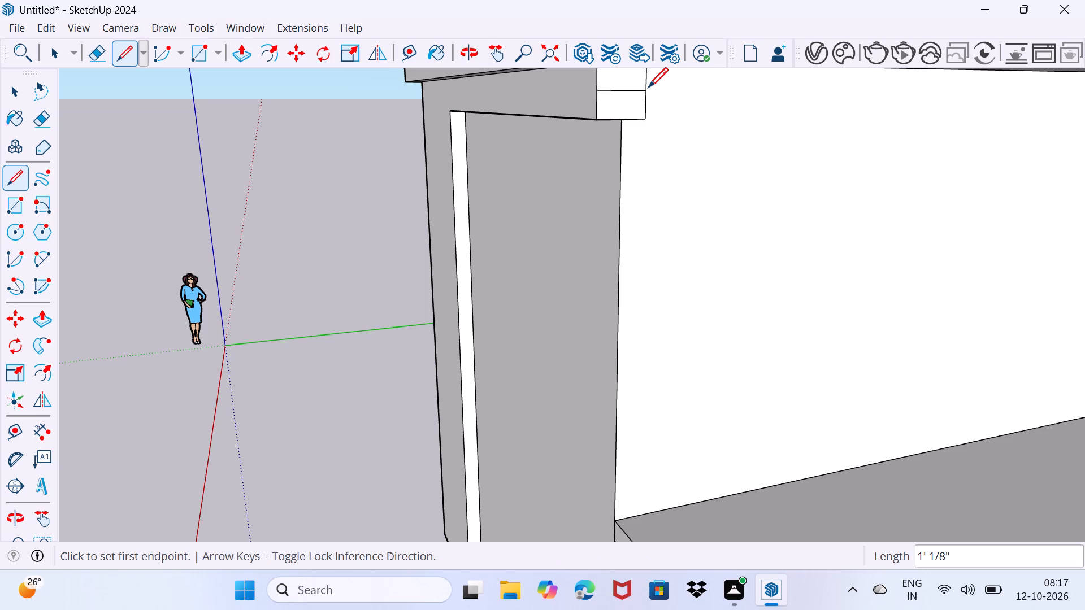
Push/Pull the lower part of the projecting header's divided end face inward about 10 9/16".
{"action": "key", "text": "space"}
{"action": "type", "text": "p"}
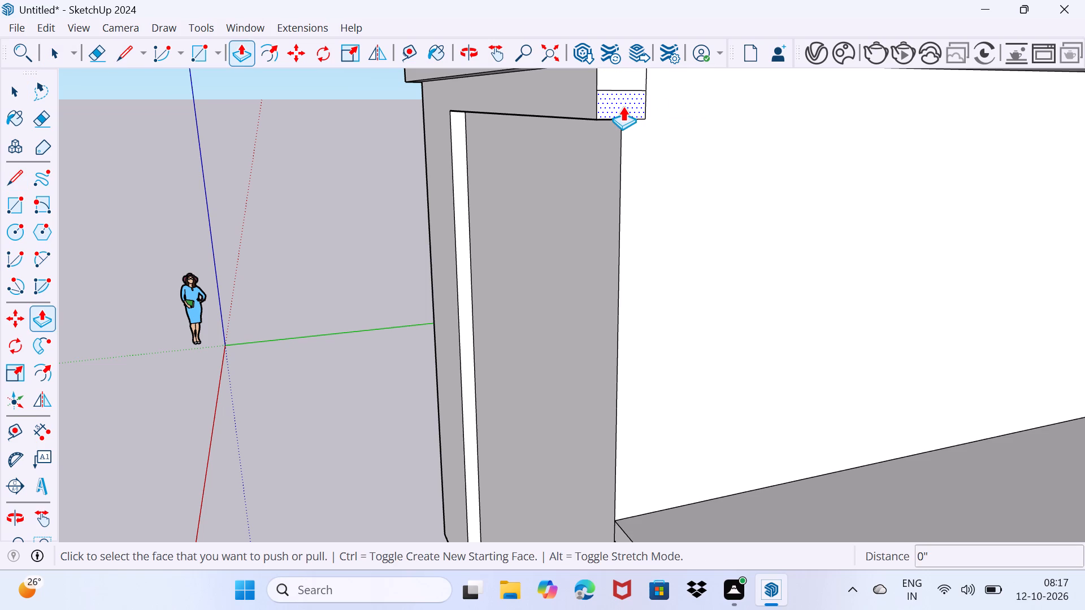
{"action": "left_click", "coordinate": [623, 106]}
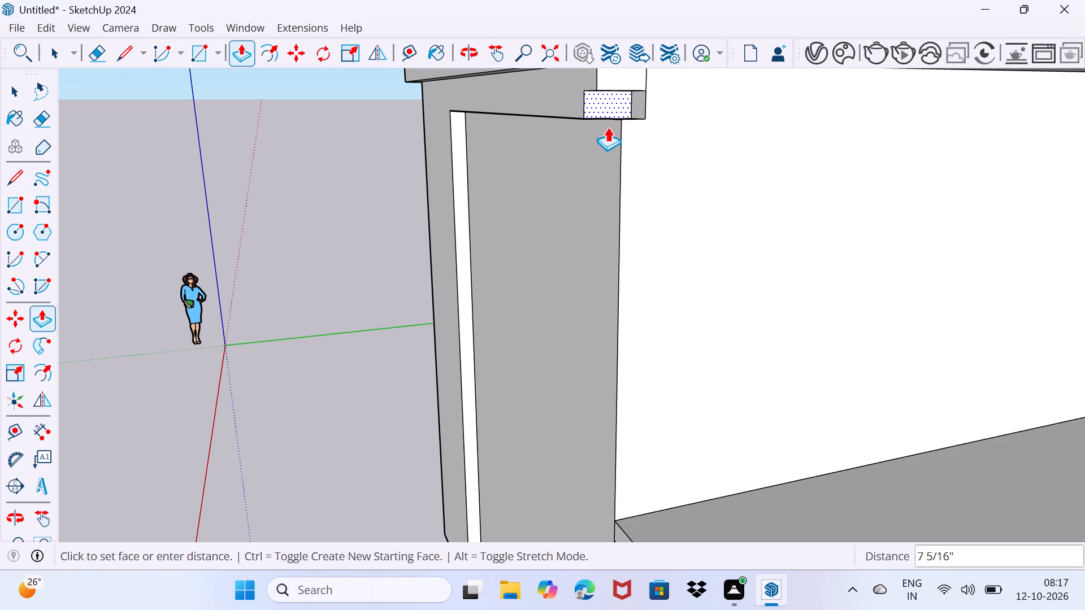
{"action": "left_click", "coordinate": [619, 132]}
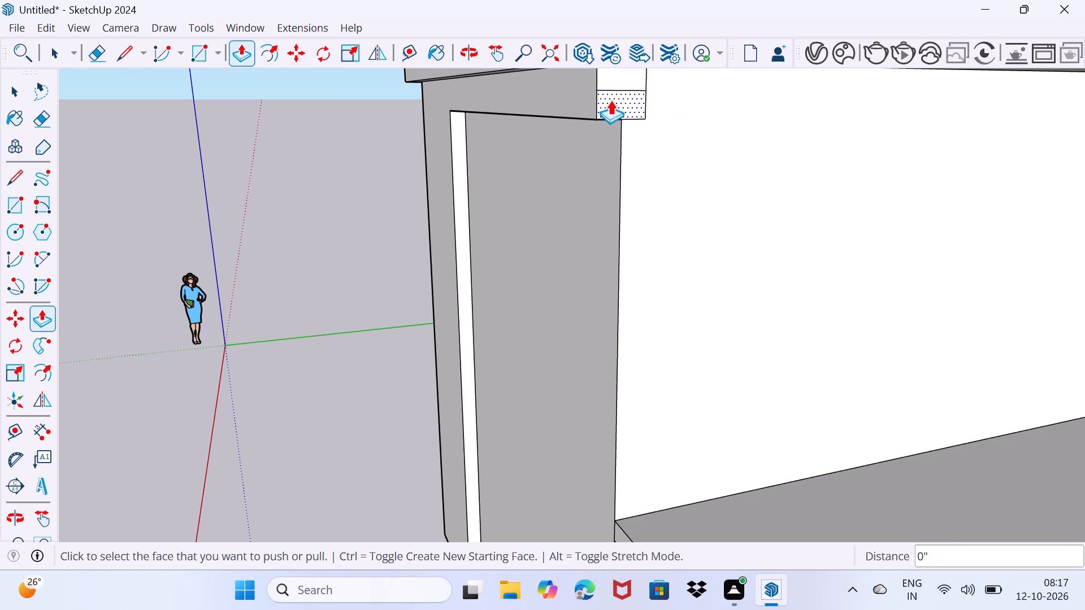
{"action": "left_click", "coordinate": [610, 97]}
{"action": "left_click", "coordinate": [592, 95]}
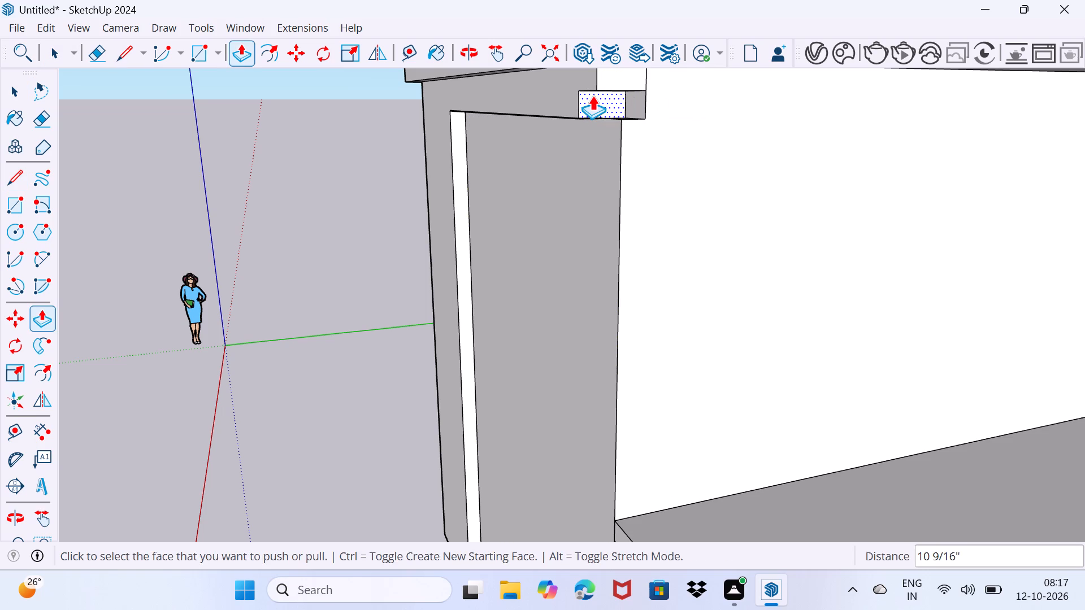
{"action": "key", "text": "space"}
{"action": "left_click_drag", "start_coordinate": [572, 175], "coordinate": [600, 134]}
Push/Pull the upper part of the header's end face outward about 21' 8" beneath the top-storey frame.
{"action": "scroll", "coordinate": [572, 141], "scroll_direction": "down", "scroll_amount": 10}
{"action": "middle_click_drag", "start_coordinate": [573, 162], "coordinate": [573, 171]}
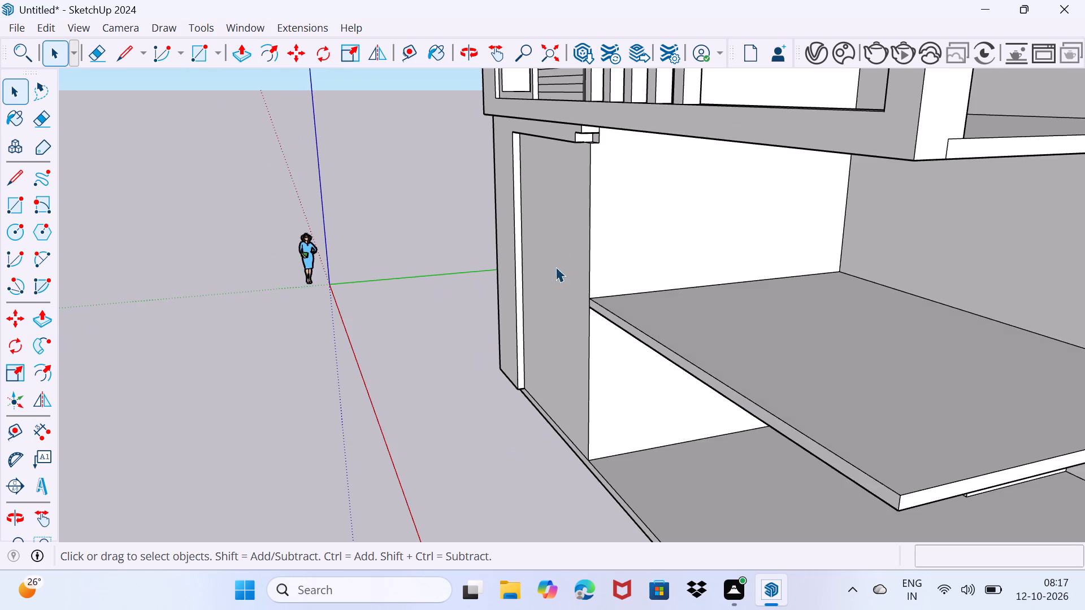
{"action": "middle_click_drag", "start_coordinate": [555, 265], "coordinate": [809, 230]}
{"action": "scroll", "coordinate": [572, 194], "scroll_direction": "up", "scroll_amount": 2}
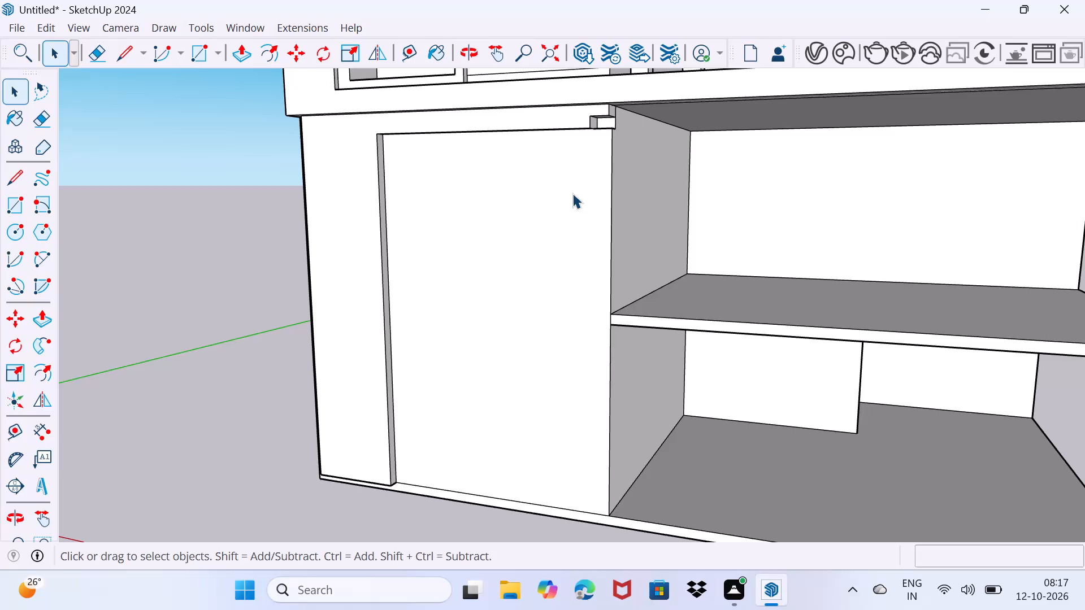
{"action": "middle_click_drag", "start_coordinate": [584, 151], "coordinate": [559, 199]}
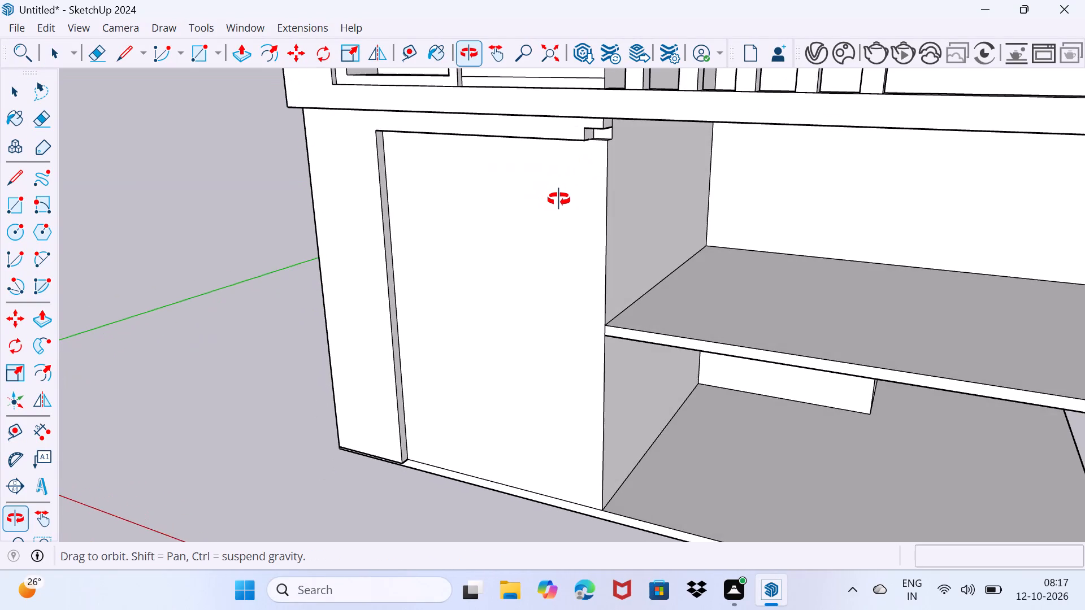
{"action": "middle_click_drag", "start_coordinate": [559, 199], "coordinate": [318, 250]}
{"action": "middle_click_drag", "start_coordinate": [365, 241], "coordinate": [377, 213]}
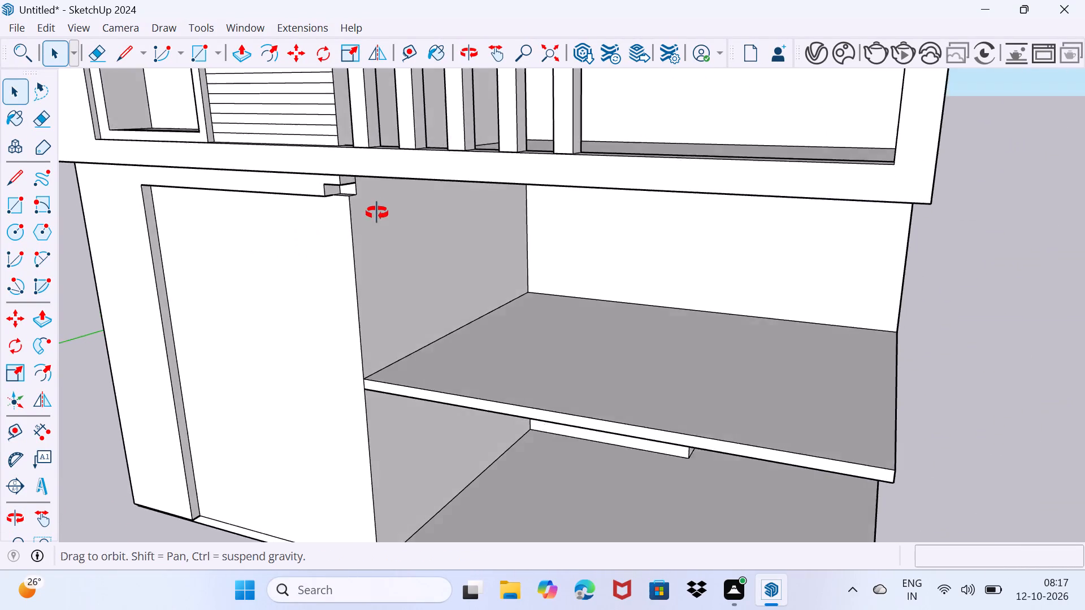
{"action": "middle_click_drag", "start_coordinate": [377, 213], "coordinate": [374, 183]}
{"action": "scroll", "coordinate": [359, 171], "scroll_direction": "up", "scroll_amount": 5}
{"action": "left_click", "coordinate": [351, 175]}
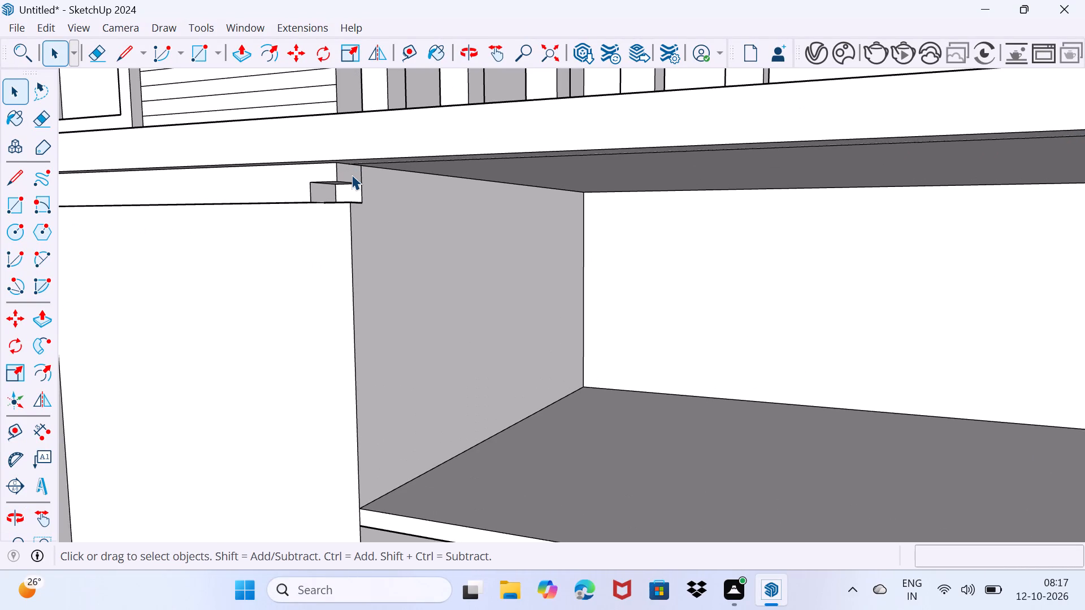
{"action": "key", "text": "p"}
{"action": "left_click", "coordinate": [351, 175]}
{"action": "scroll", "coordinate": [466, 168], "scroll_direction": "down", "scroll_amount": 1}
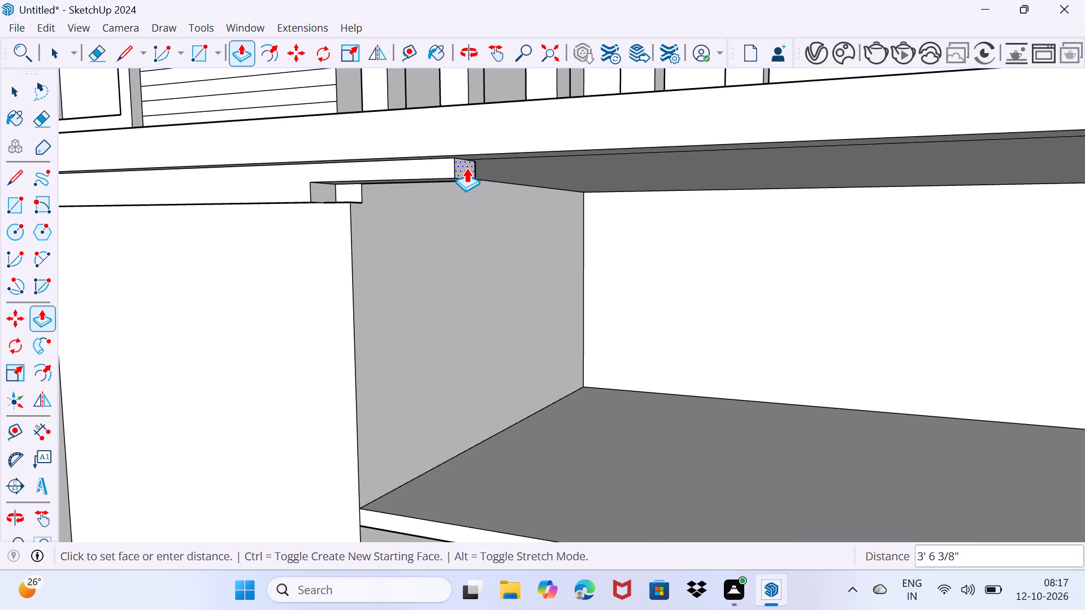
{"action": "scroll", "coordinate": [466, 168], "scroll_direction": "down", "scroll_amount": 6}
{"action": "middle_click_drag", "start_coordinate": [762, 151], "coordinate": [645, 230]}
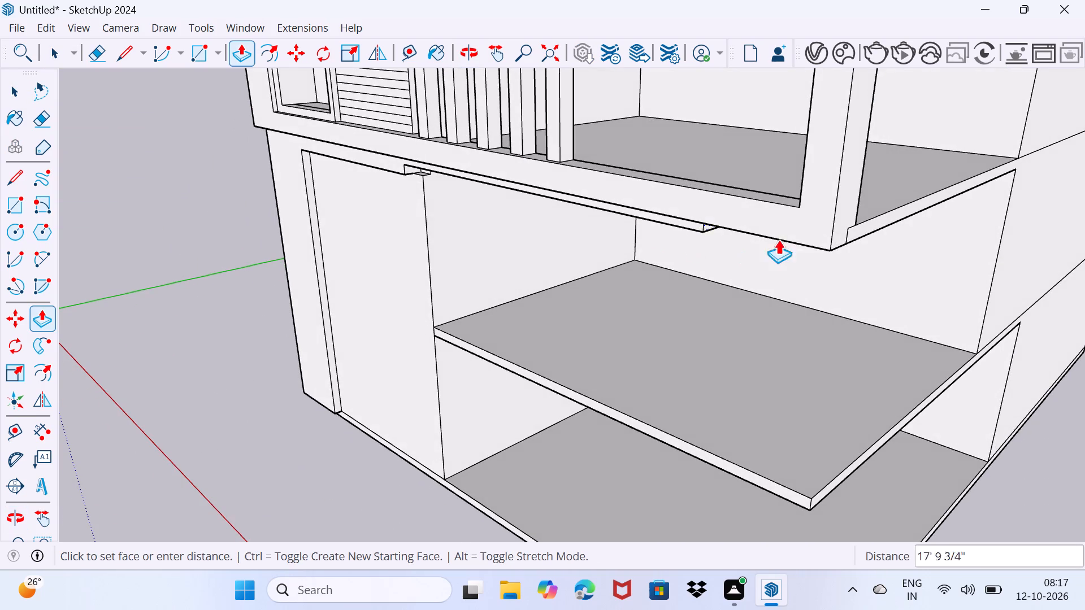
{"action": "left_click", "coordinate": [832, 223]}
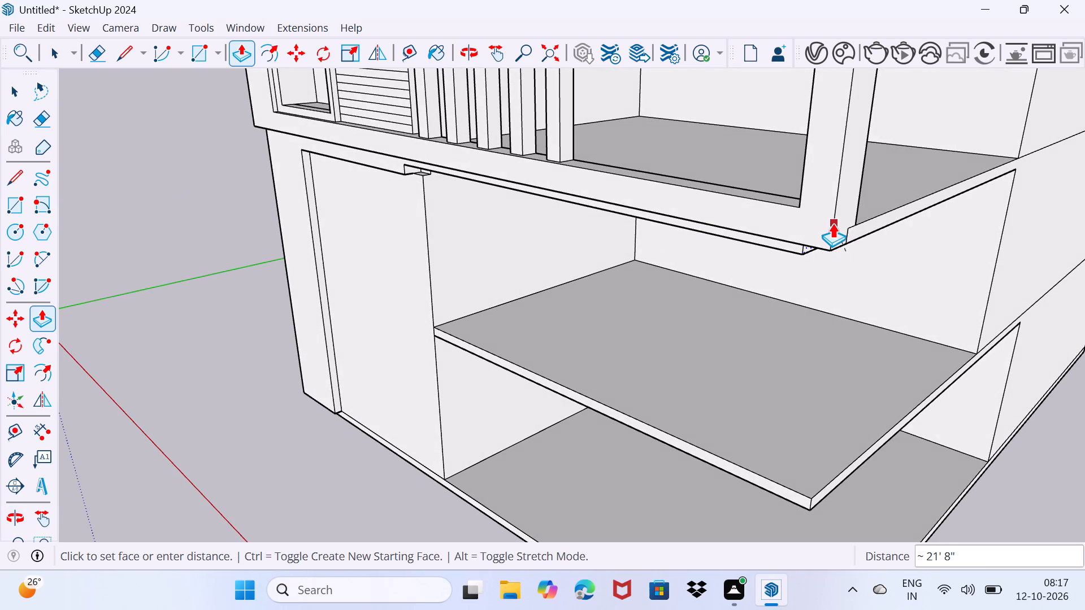
Push/Pull the extended header's end face outward about 1' 1 15/16" further to align with the upper frame's outer side.
{"action": "scroll", "coordinate": [835, 259], "scroll_direction": "up", "scroll_amount": 5}
{"action": "middle_click_drag", "start_coordinate": [827, 252], "coordinate": [800, 237]}
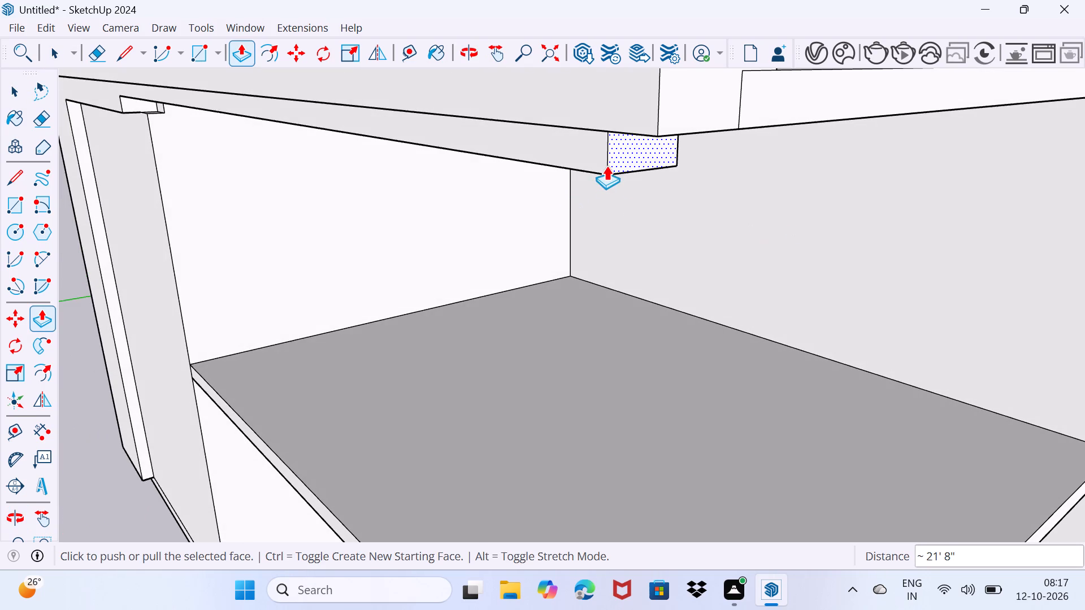
{"action": "left_click", "coordinate": [613, 156]}
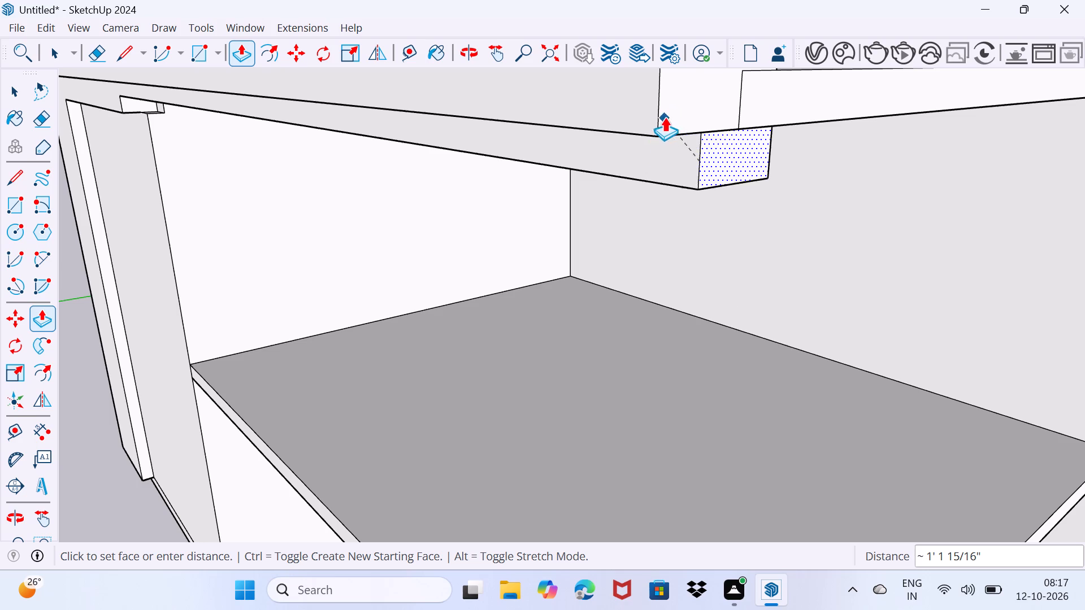
{"action": "left_click", "coordinate": [673, 113]}
{"action": "key", "text": "space"}
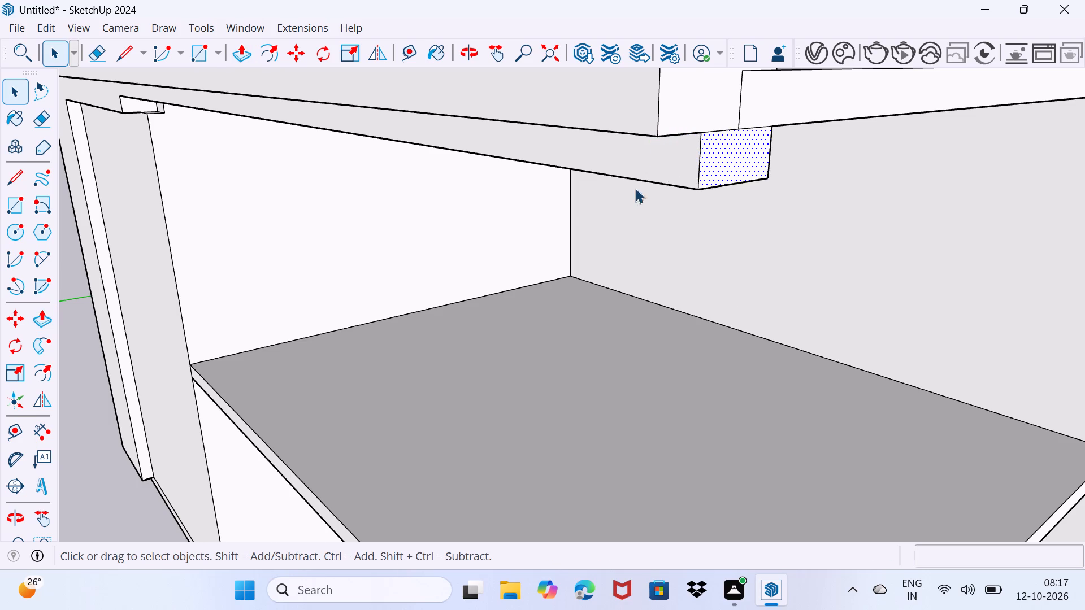
Push/Pull the extended header's long front face outward about 6 7/16" to align with the upper frame's front face.
{"action": "middle_click_drag", "start_coordinate": [662, 158], "coordinate": [791, 120]}
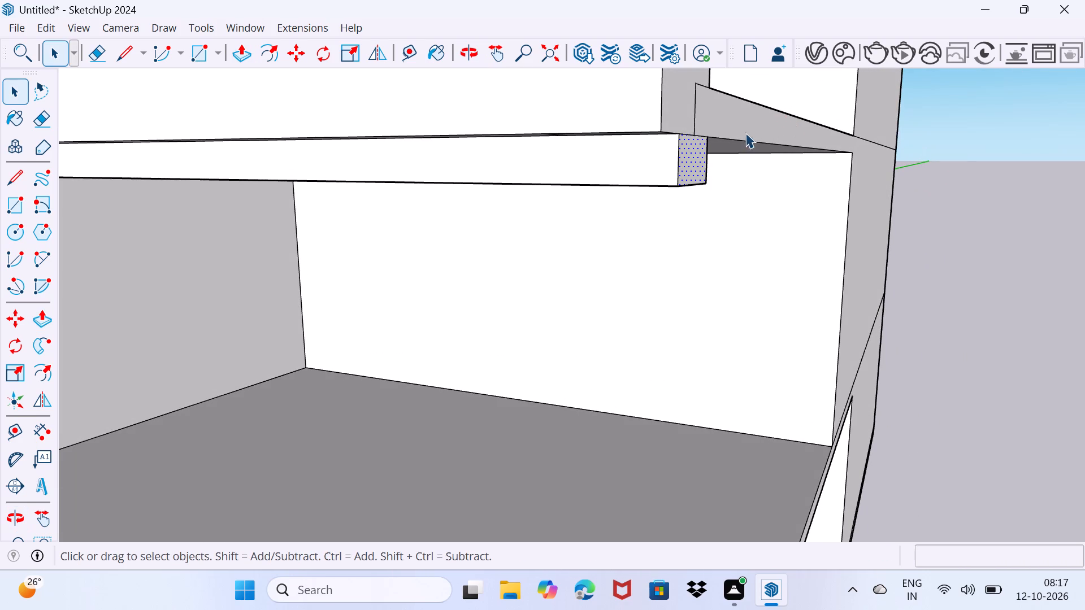
{"action": "left_click", "coordinate": [645, 160]}
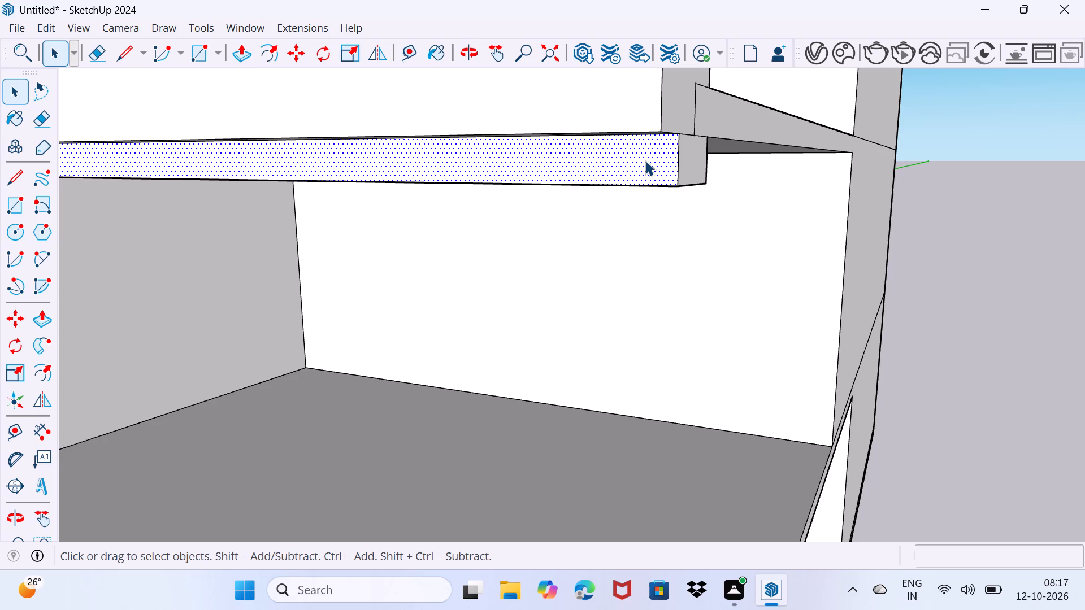
{"action": "key", "text": "p"}
{"action": "left_click", "coordinate": [645, 160]}
{"action": "left_click", "coordinate": [639, 118]}
{"action": "key", "text": "space"}
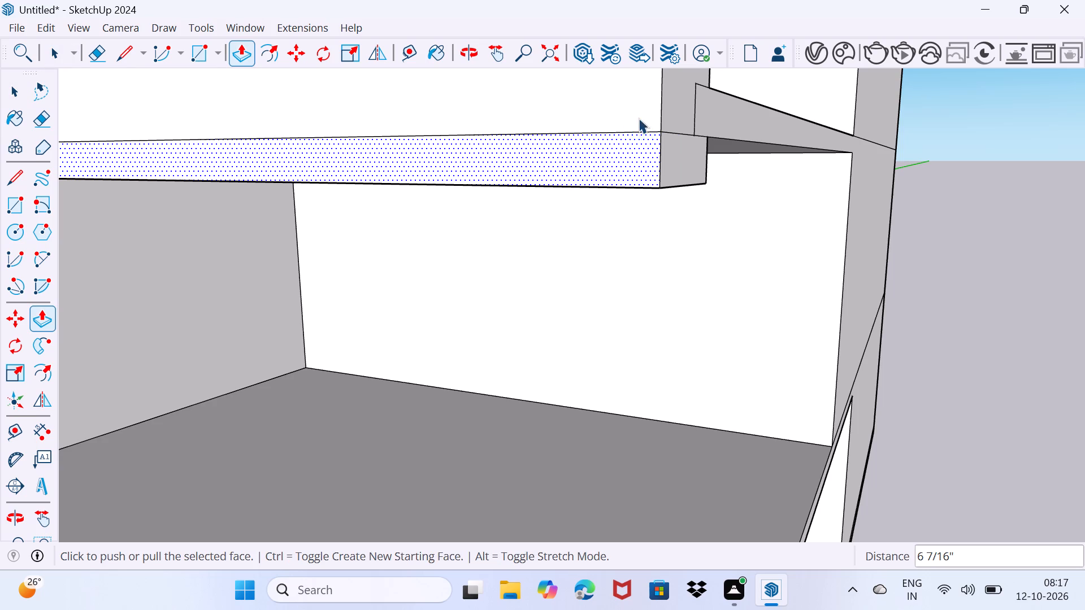
{"action": "left_click_drag", "start_coordinate": [630, 127], "coordinate": [648, 82]}
Push/Pull the small recessed face inside the header's notch outward about 10 15/16".
{"action": "scroll", "coordinate": [607, 150], "scroll_direction": "down", "scroll_amount": 13}
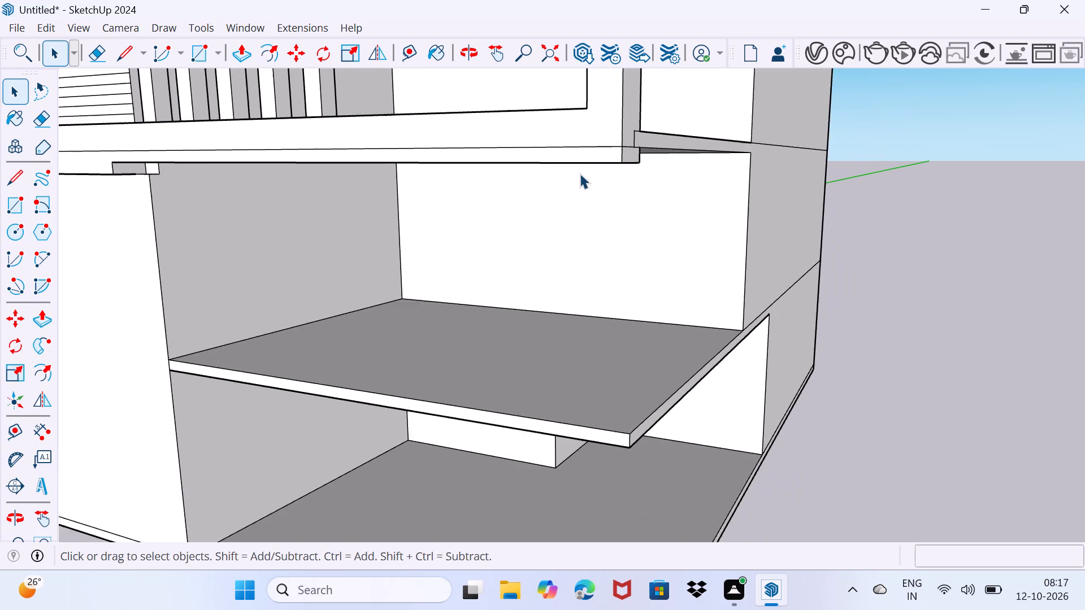
{"action": "scroll", "coordinate": [580, 173], "scroll_direction": "down", "scroll_amount": 3}
{"action": "middle_click_drag", "start_coordinate": [304, 198], "coordinate": [532, 206]}
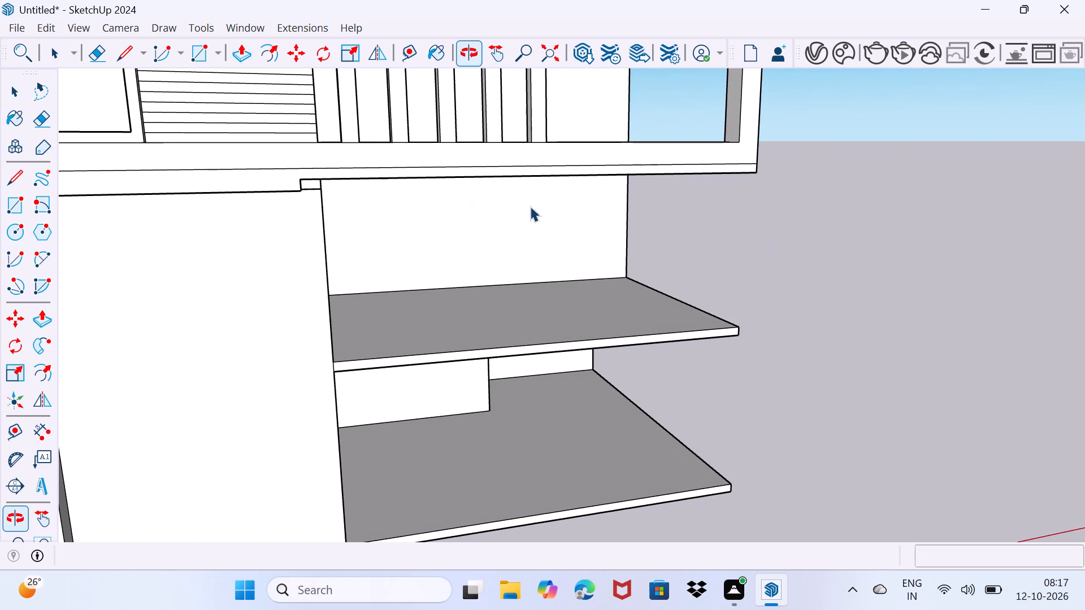
{"action": "scroll", "coordinate": [386, 203], "scroll_direction": "up", "scroll_amount": 1}
{"action": "scroll", "coordinate": [316, 189], "scroll_direction": "up", "scroll_amount": 1}
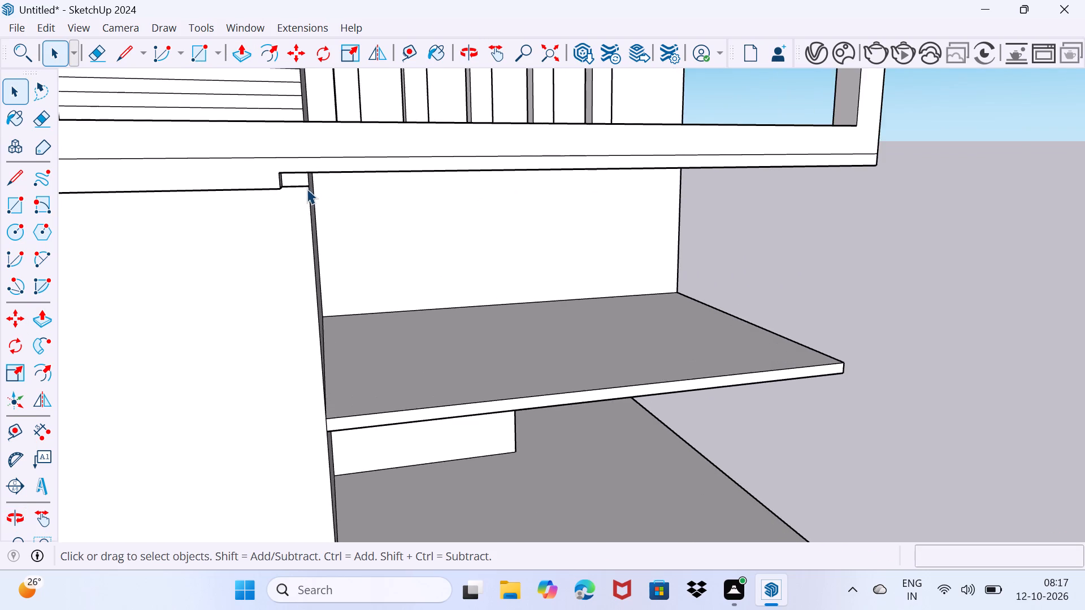
{"action": "scroll", "coordinate": [302, 189], "scroll_direction": "up", "scroll_amount": 11}
{"action": "middle_click_drag", "start_coordinate": [295, 186], "coordinate": [277, 215]}
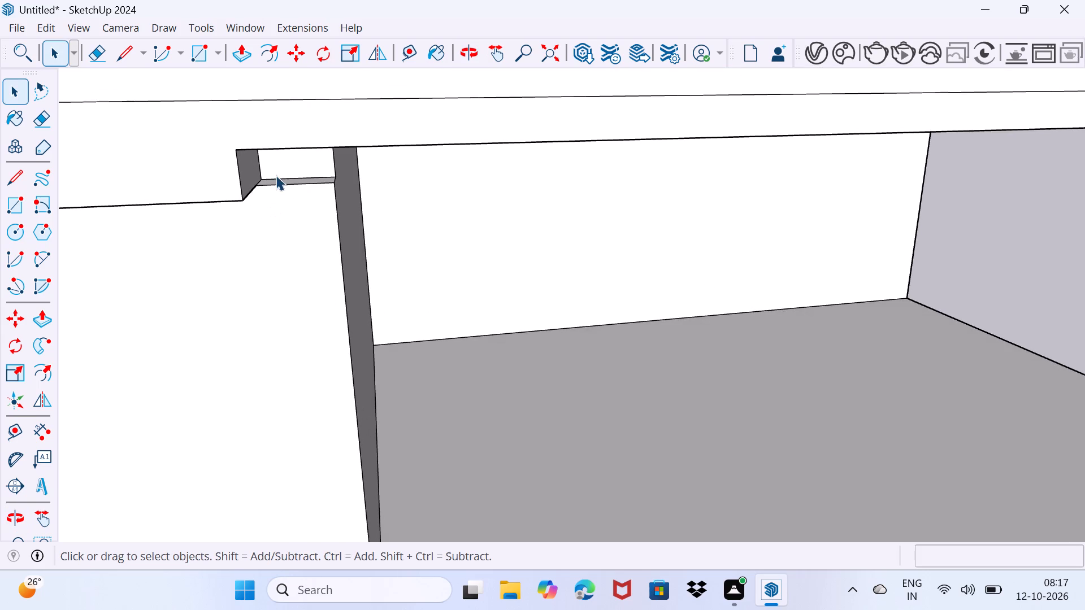
{"action": "scroll", "coordinate": [276, 175], "scroll_direction": "up", "scroll_amount": 5}
{"action": "middle_click_drag", "start_coordinate": [276, 170], "coordinate": [279, 156]}
{"action": "left_click", "coordinate": [280, 154]}
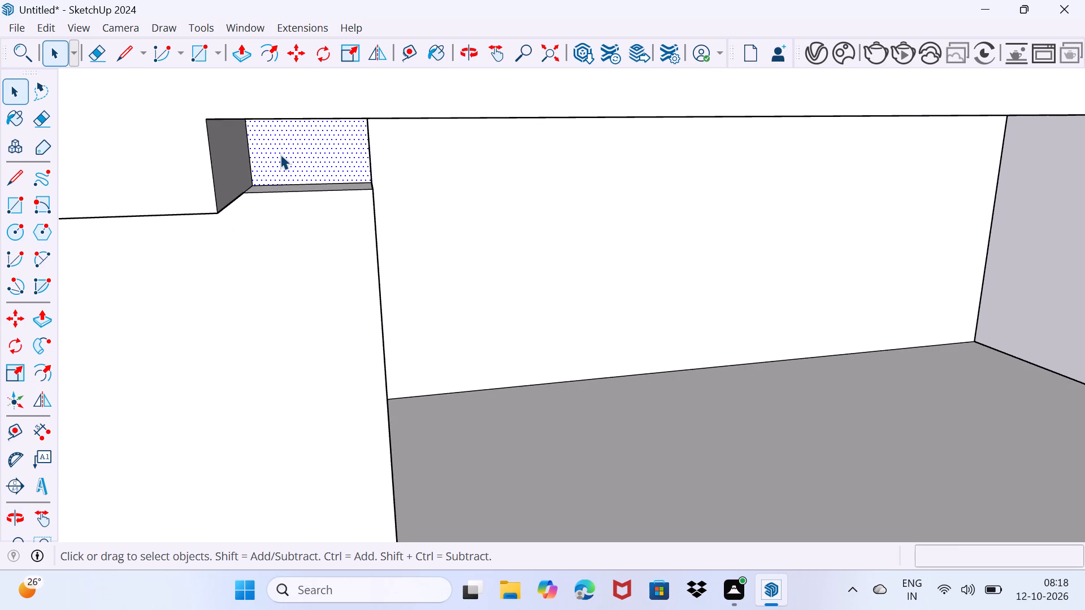
{"action": "key", "text": "p"}
{"action": "left_click", "coordinate": [280, 155]}
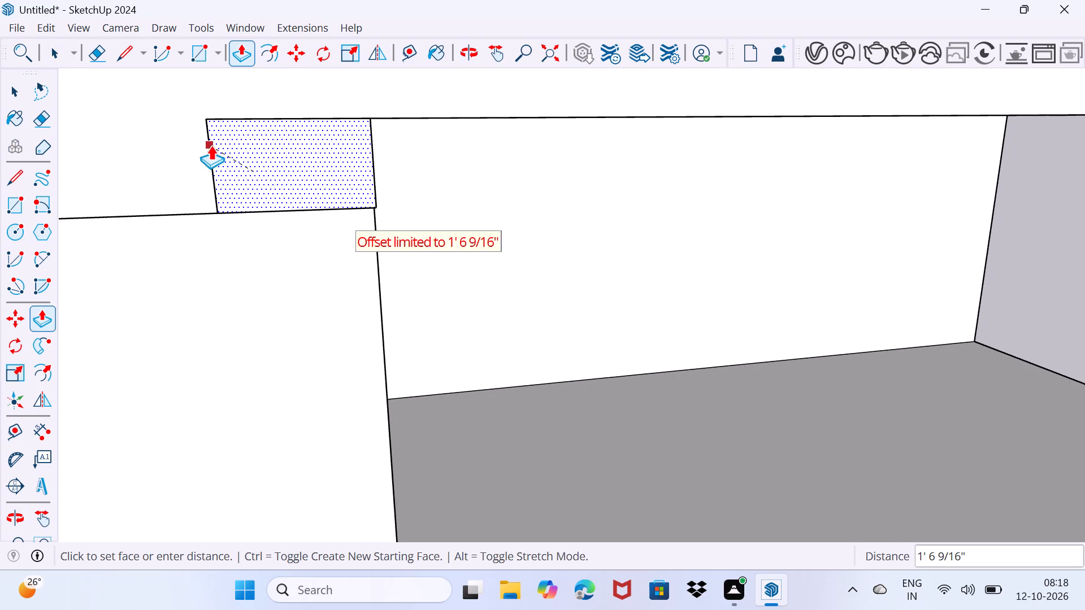
{"action": "left_click", "coordinate": [257, 144]}
{"action": "key", "text": "space"}
{"action": "left_click_drag", "start_coordinate": [270, 215], "coordinate": [292, 184]}
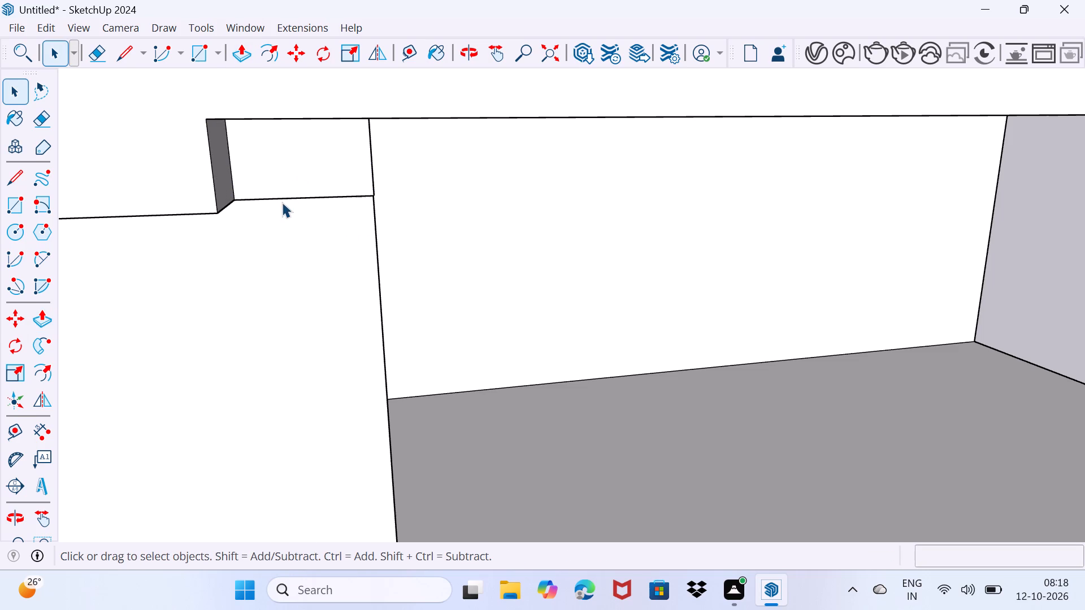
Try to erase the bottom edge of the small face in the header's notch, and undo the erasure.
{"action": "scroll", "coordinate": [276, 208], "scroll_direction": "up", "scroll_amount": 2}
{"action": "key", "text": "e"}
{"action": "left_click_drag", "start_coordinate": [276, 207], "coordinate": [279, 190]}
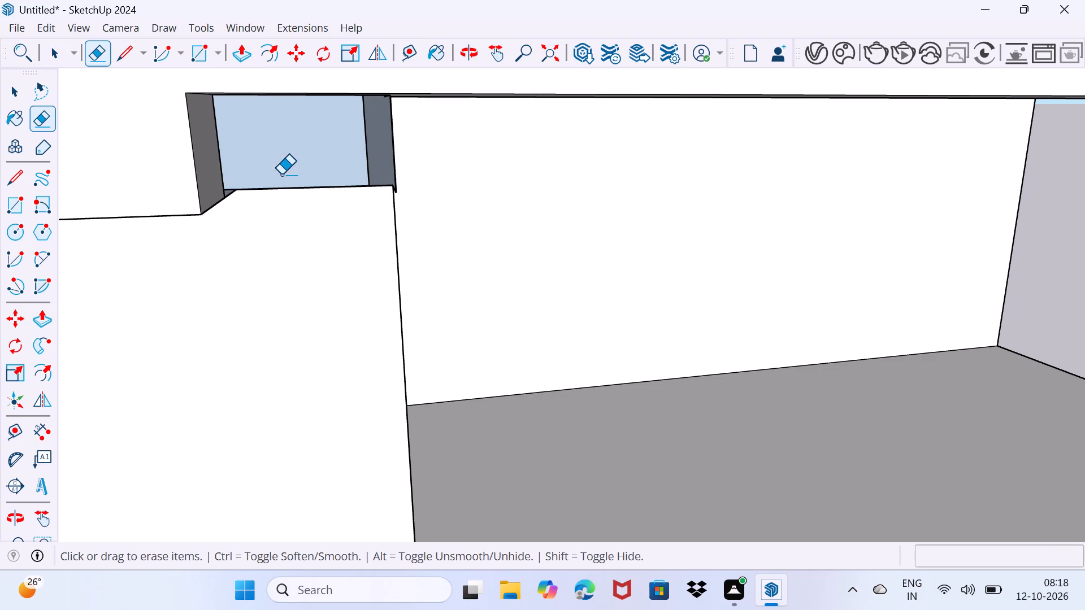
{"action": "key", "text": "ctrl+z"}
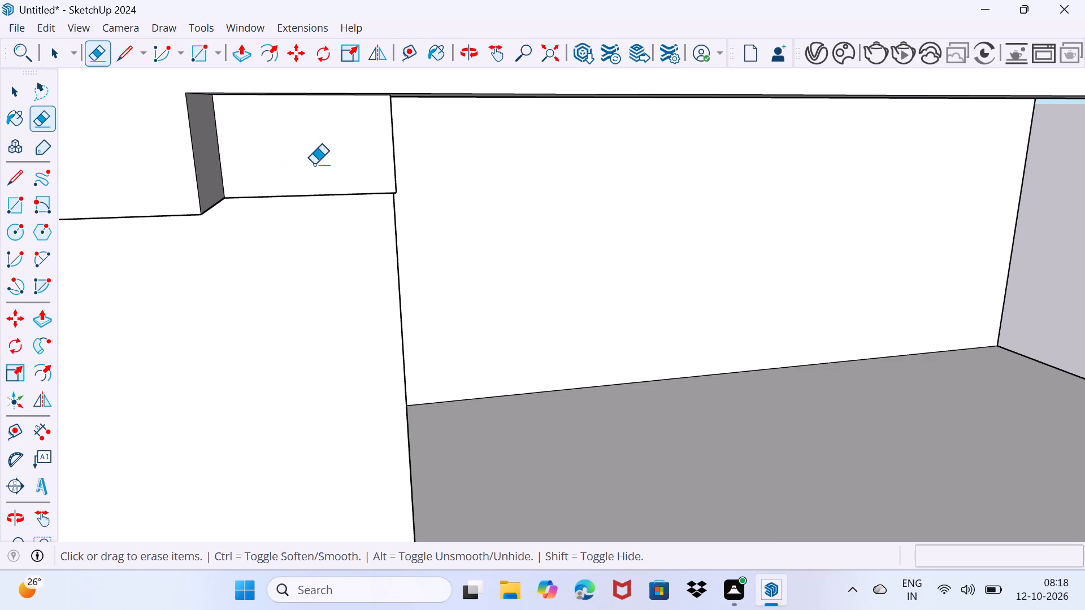
Push/Pull the small notch face back inward about 4 15/16", flush with the wall panel below it.
{"action": "middle_click_drag", "start_coordinate": [320, 164], "coordinate": [197, 198]}
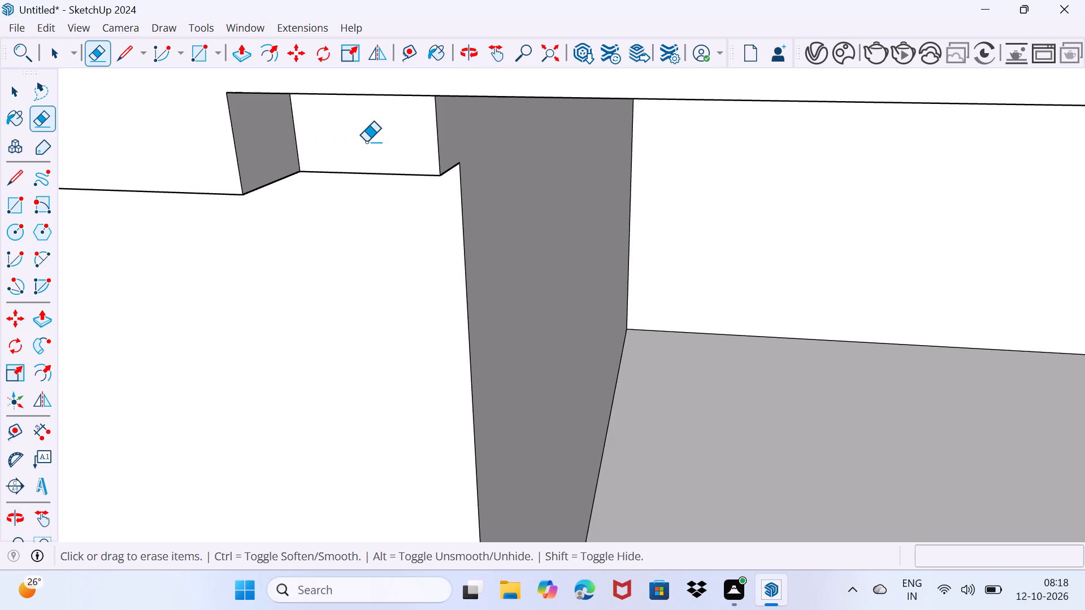
{"action": "key", "text": "space"}
{"action": "left_click", "coordinate": [366, 142]}
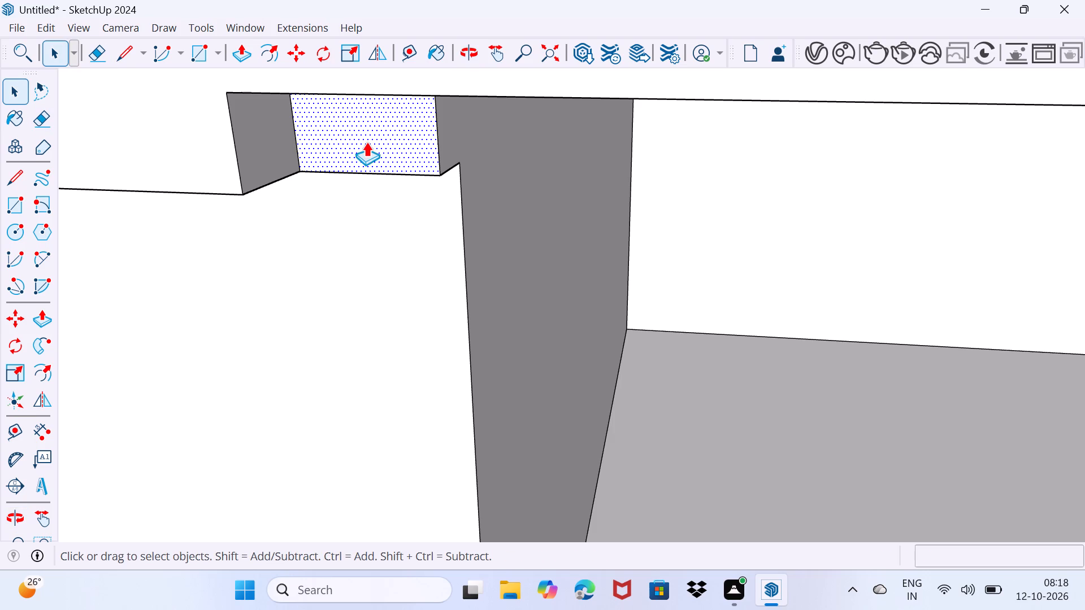
{"action": "key", "text": "p"}
{"action": "left_click", "coordinate": [366, 142]}
{"action": "left_click", "coordinate": [416, 185]}
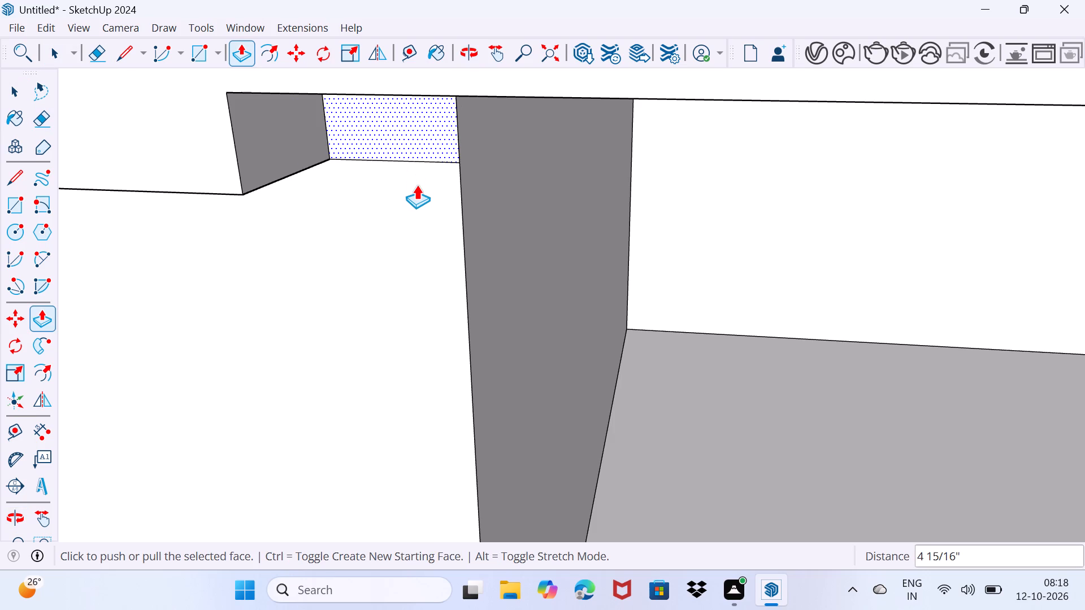
{"action": "key", "text": "space"}
{"action": "left_click_drag", "start_coordinate": [413, 196], "coordinate": [417, 184]}
Erase the horizontal edge between the small notch face and the wall panel below it.
{"action": "key", "text": "e"}
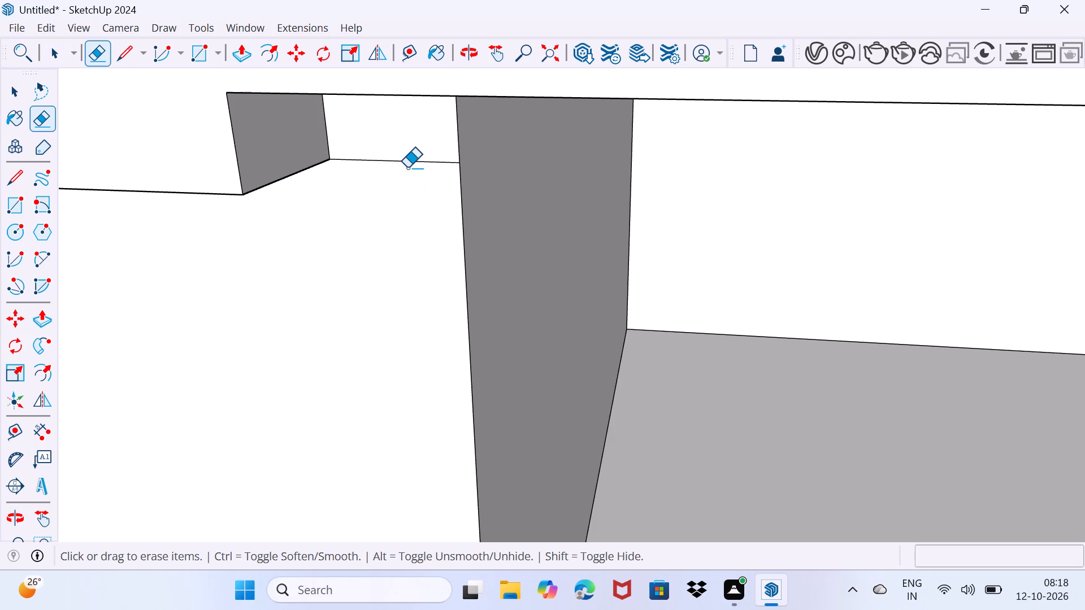
{"action": "left_click", "coordinate": [407, 167]}
Push/Pull the underside face of the header, between its notch and the far end, slightly downward.
{"action": "scroll", "coordinate": [399, 190], "scroll_direction": "down", "scroll_amount": 14}
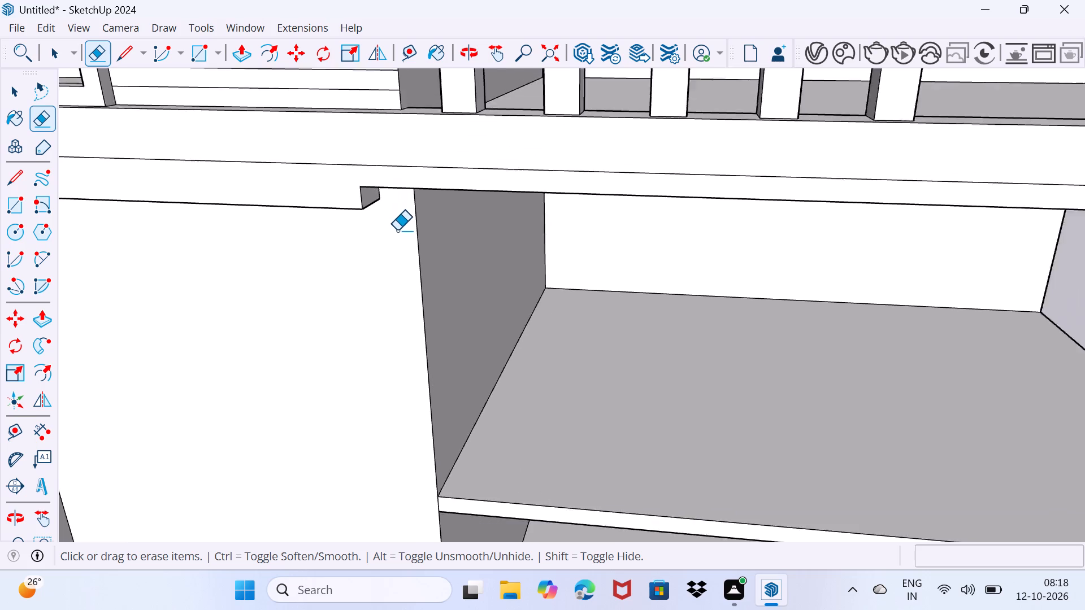
{"action": "scroll", "coordinate": [397, 230], "scroll_direction": "down", "scroll_amount": 2}
{"action": "middle_click_drag", "start_coordinate": [397, 235], "coordinate": [396, 160]}
{"action": "scroll", "coordinate": [409, 204], "scroll_direction": "up", "scroll_amount": 6}
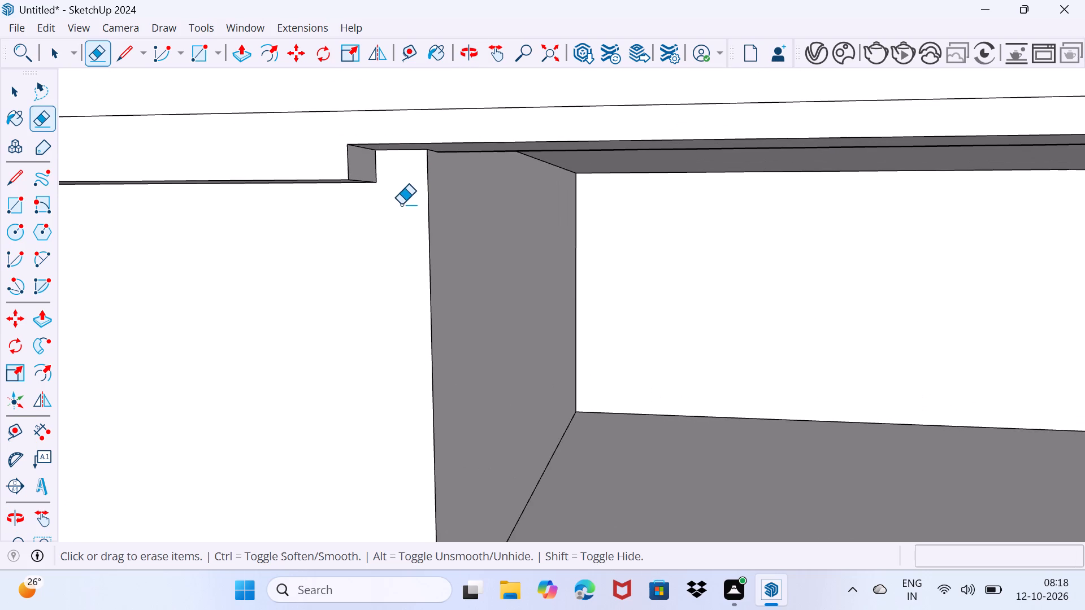
{"action": "key", "text": "space"}
{"action": "scroll", "coordinate": [388, 219], "scroll_direction": "up", "scroll_amount": 3}
{"action": "middle_click_drag", "start_coordinate": [388, 219], "coordinate": [396, 149]}
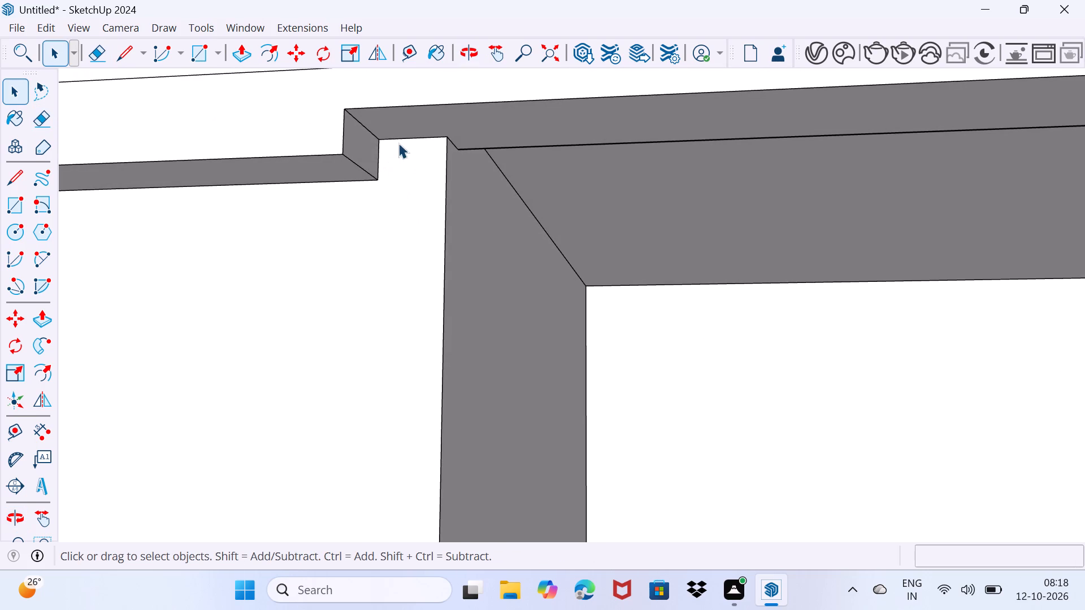
{"action": "left_click", "coordinate": [411, 121]}
{"action": "key", "text": "p"}
{"action": "left_click", "coordinate": [411, 116]}
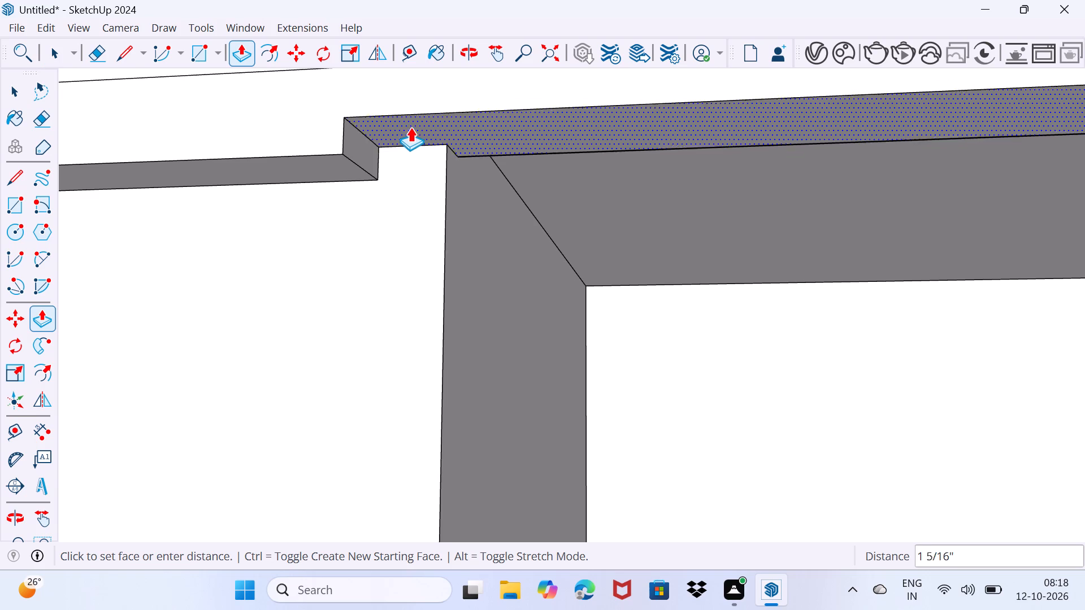
{"action": "left_click", "coordinate": [410, 128]}
{"action": "key", "text": "space"}
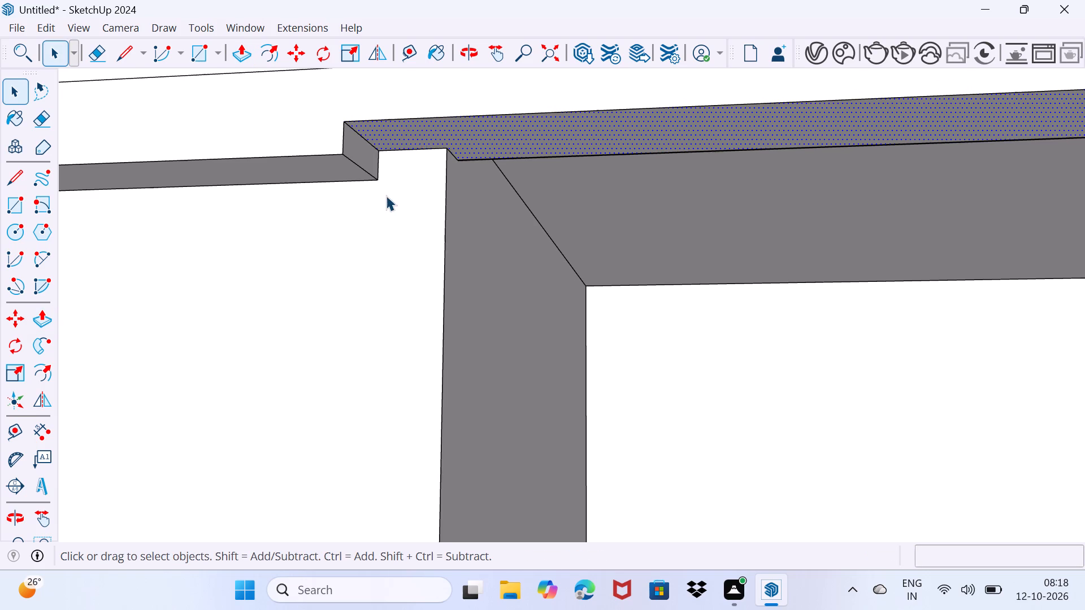
{"action": "left_click_drag", "start_coordinate": [386, 196], "coordinate": [399, 169]}
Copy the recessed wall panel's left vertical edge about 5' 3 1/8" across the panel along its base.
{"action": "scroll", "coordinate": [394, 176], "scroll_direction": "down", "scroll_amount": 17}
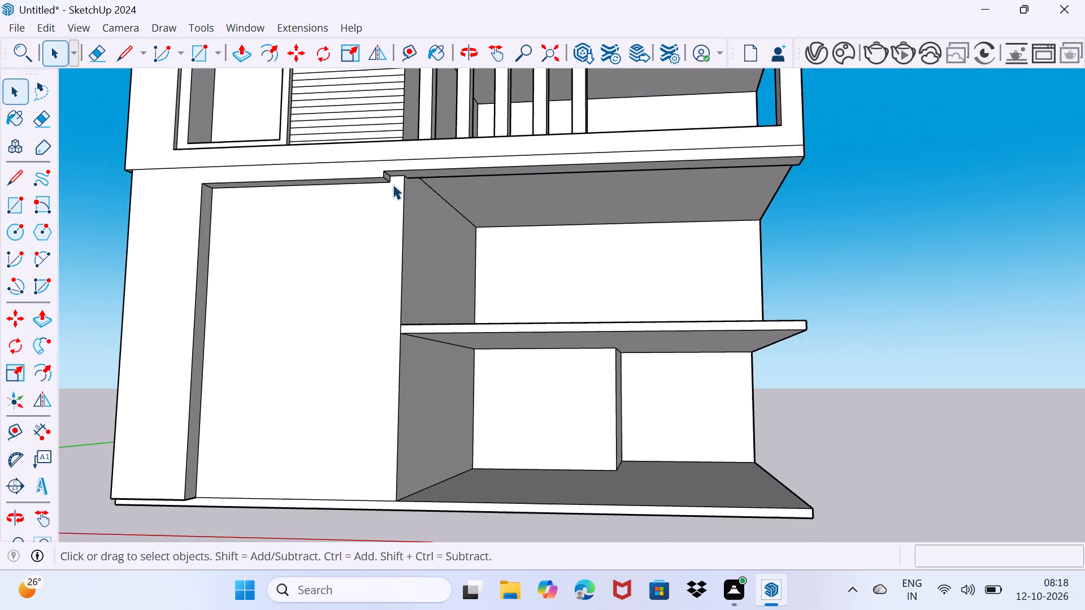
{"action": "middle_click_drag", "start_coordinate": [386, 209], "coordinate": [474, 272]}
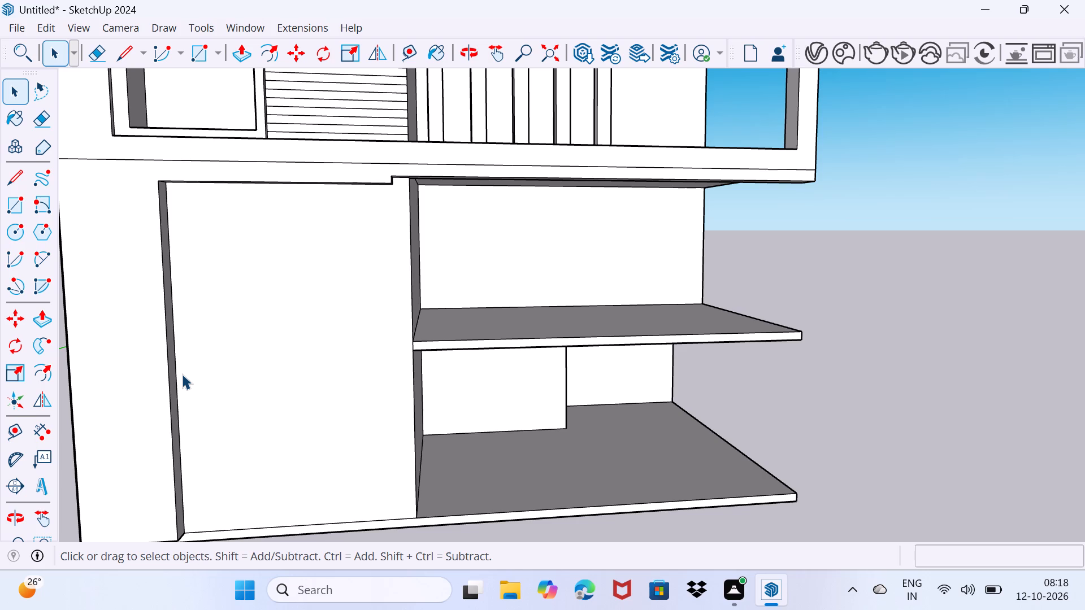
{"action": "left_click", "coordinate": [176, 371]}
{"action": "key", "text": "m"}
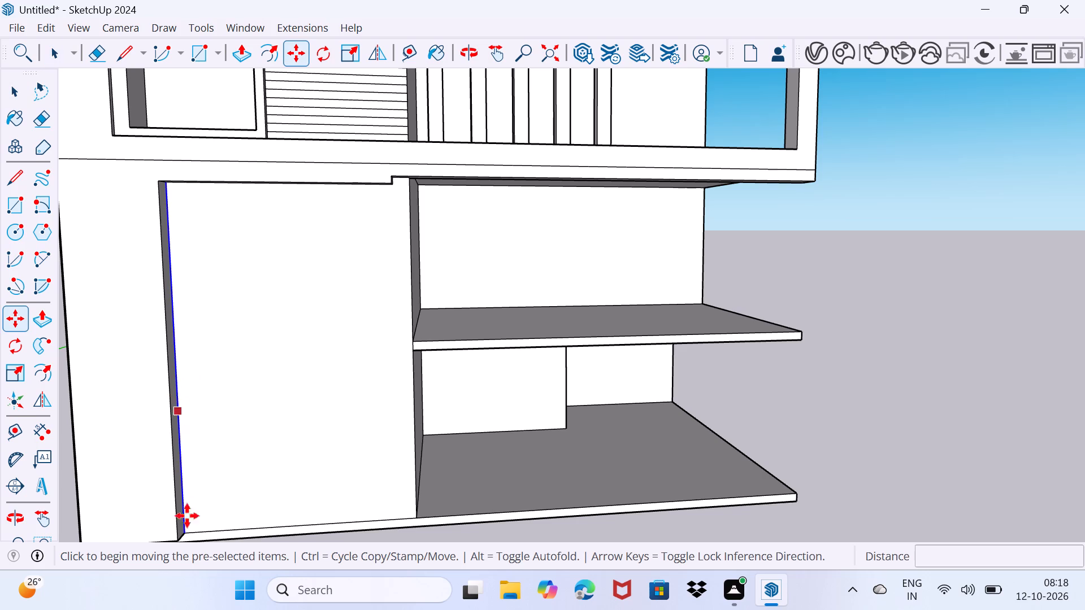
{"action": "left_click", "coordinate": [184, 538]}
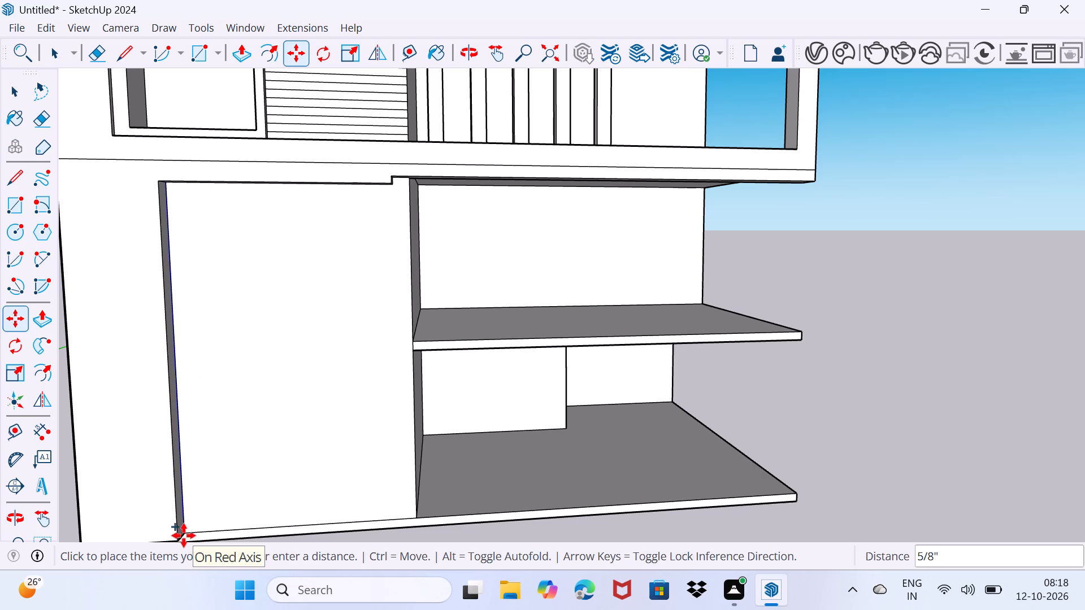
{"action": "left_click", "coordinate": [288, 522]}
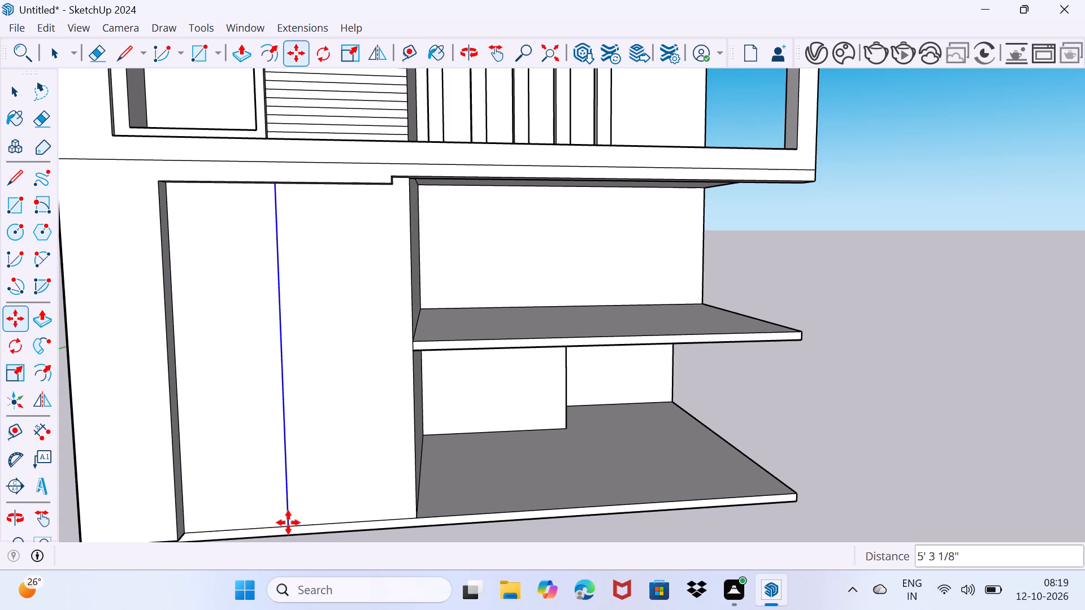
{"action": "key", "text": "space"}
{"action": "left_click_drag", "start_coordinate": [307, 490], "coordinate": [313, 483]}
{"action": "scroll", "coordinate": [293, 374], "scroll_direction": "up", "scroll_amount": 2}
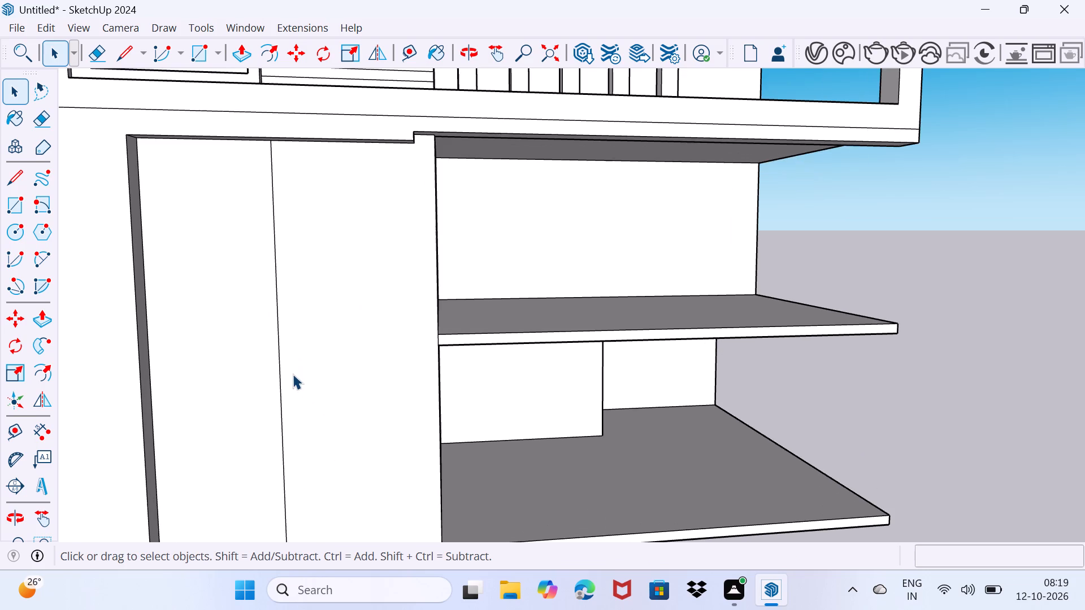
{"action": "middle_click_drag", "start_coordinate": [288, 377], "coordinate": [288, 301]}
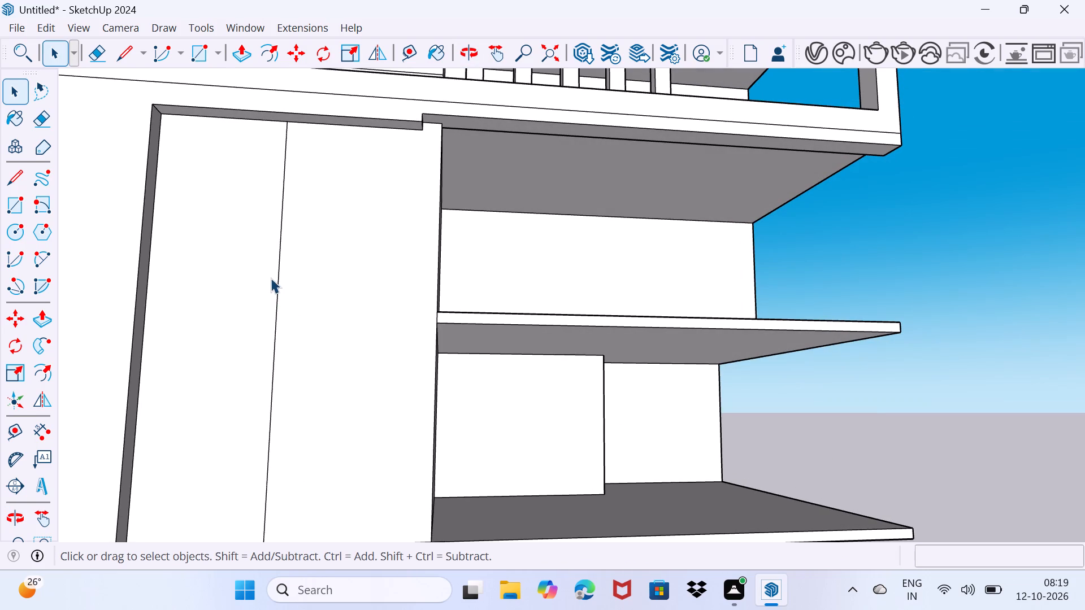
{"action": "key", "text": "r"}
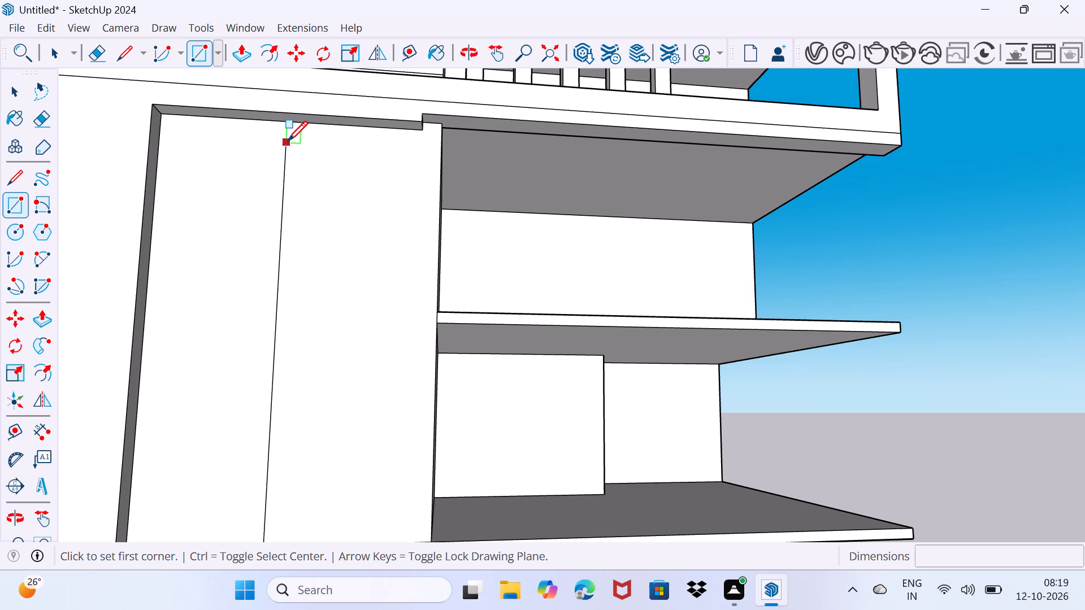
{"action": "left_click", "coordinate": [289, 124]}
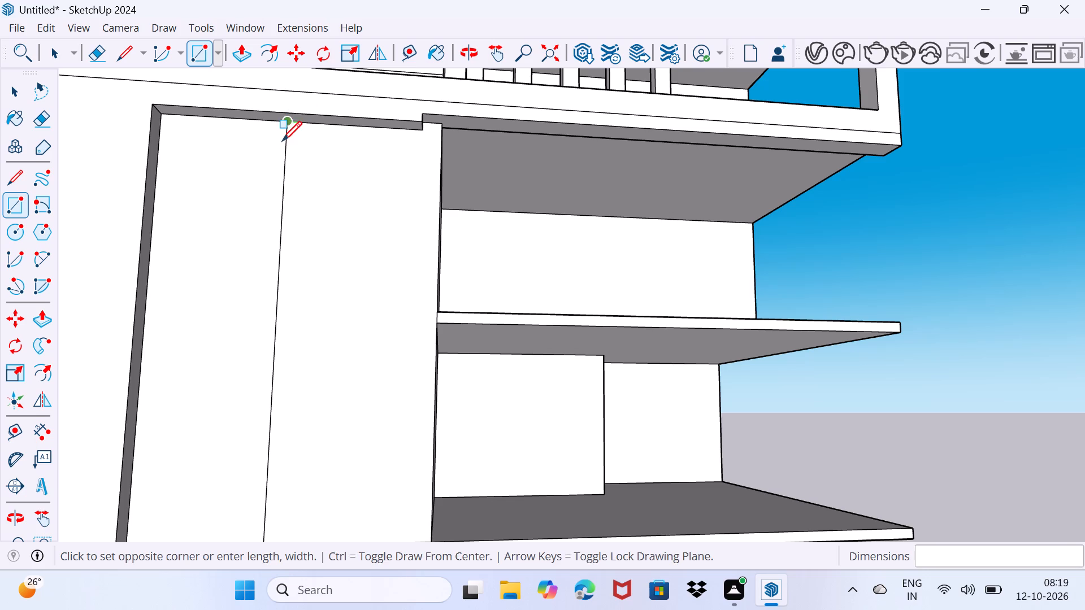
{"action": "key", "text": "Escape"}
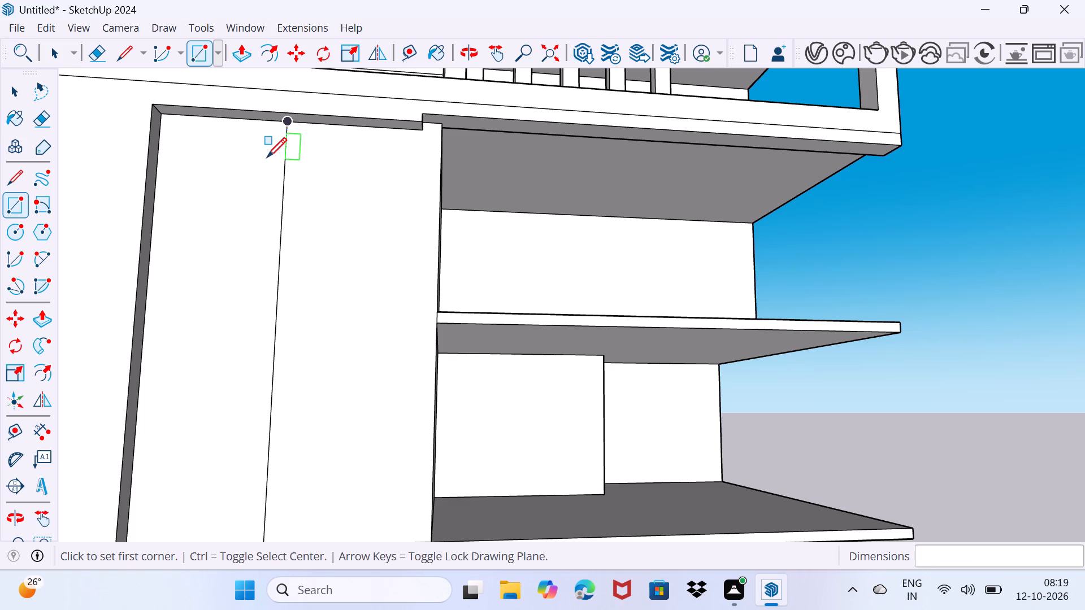
Draw a rectangle about 4' 2 3/8" by 15' 5 7/8" on the recessed wall panel, starting from its top edge.
{"action": "key", "text": "r"}
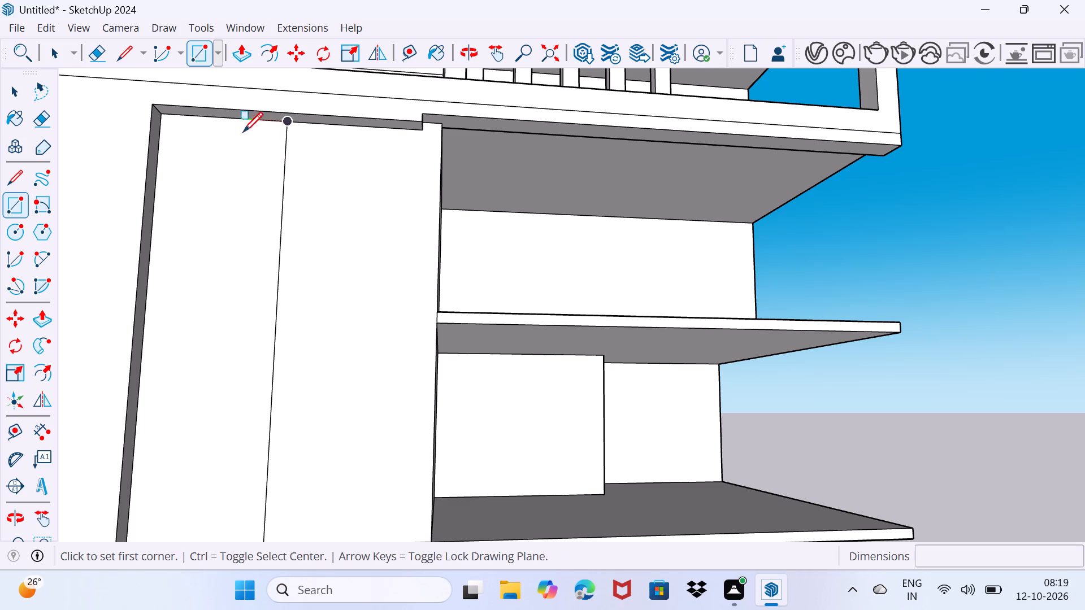
{"action": "scroll", "coordinate": [243, 129], "scroll_direction": "up", "scroll_amount": 3}
{"action": "middle_click_drag", "start_coordinate": [242, 131], "coordinate": [232, 193]}
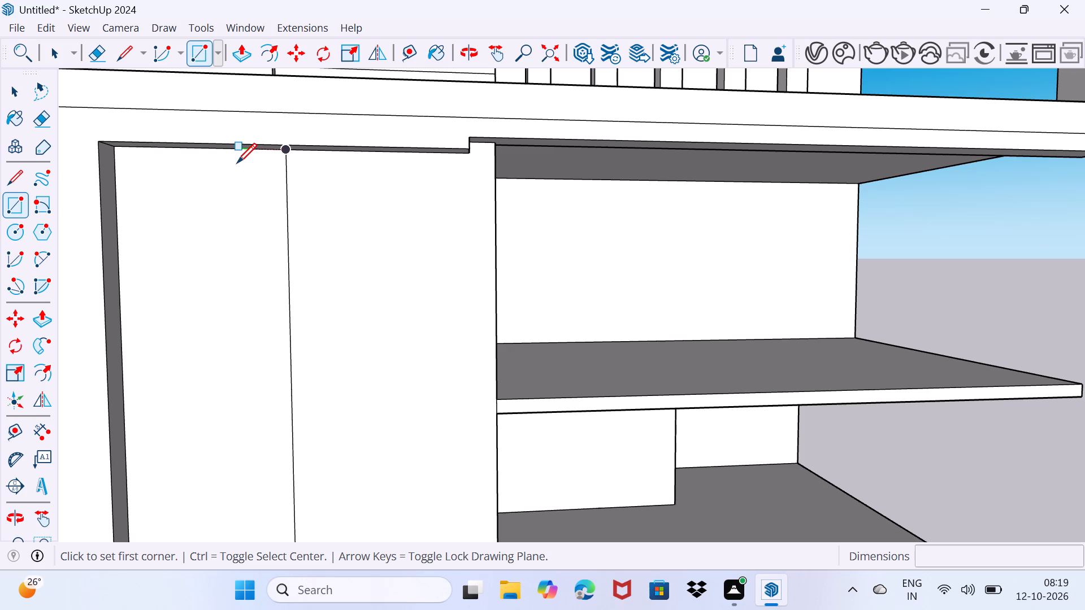
{"action": "left_click", "coordinate": [274, 152]}
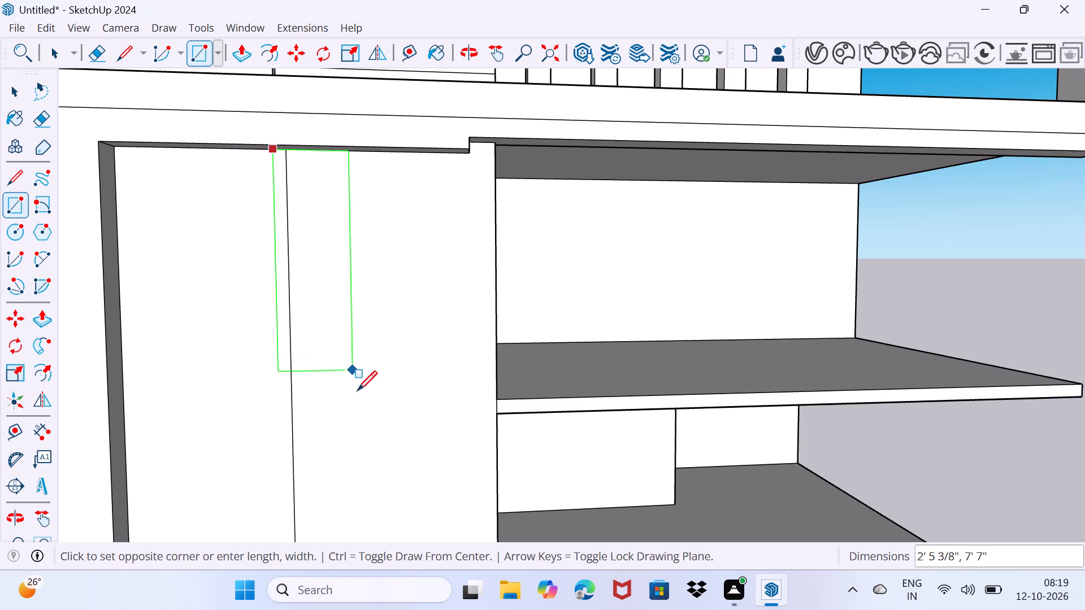
{"action": "scroll", "coordinate": [357, 390], "scroll_direction": "down", "scroll_amount": 10}
{"action": "middle_click_drag", "start_coordinate": [357, 390], "coordinate": [348, 320]}
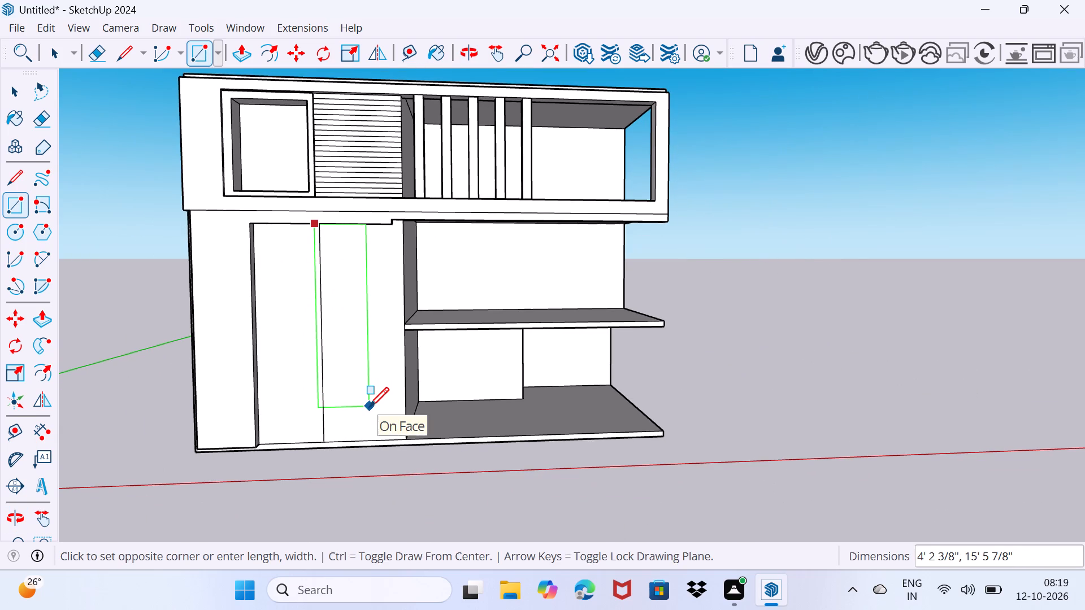
{"action": "left_click", "coordinate": [369, 407]}
{"action": "key", "text": "space"}
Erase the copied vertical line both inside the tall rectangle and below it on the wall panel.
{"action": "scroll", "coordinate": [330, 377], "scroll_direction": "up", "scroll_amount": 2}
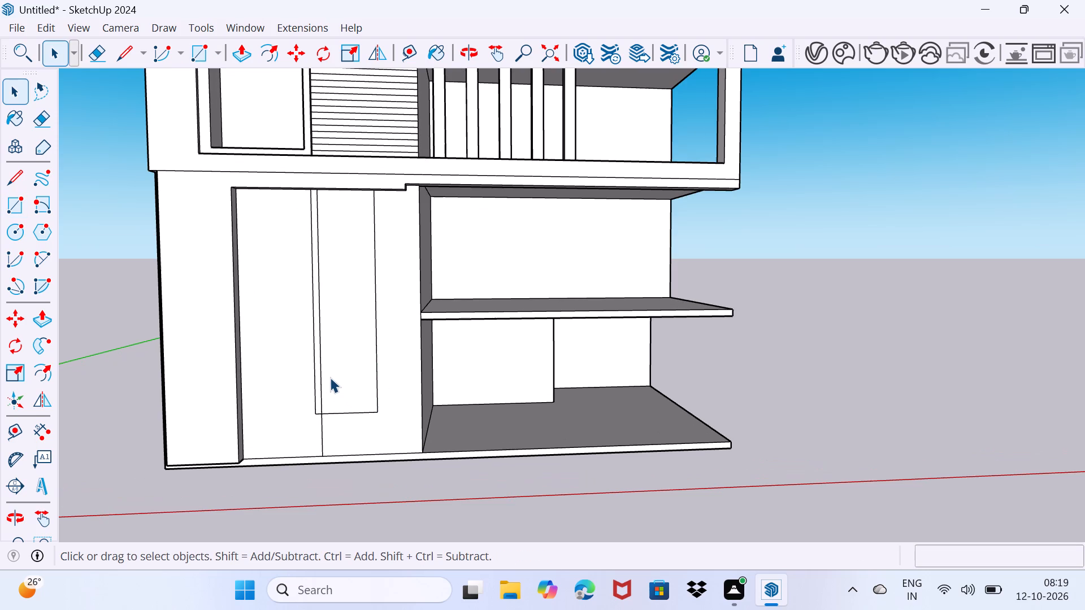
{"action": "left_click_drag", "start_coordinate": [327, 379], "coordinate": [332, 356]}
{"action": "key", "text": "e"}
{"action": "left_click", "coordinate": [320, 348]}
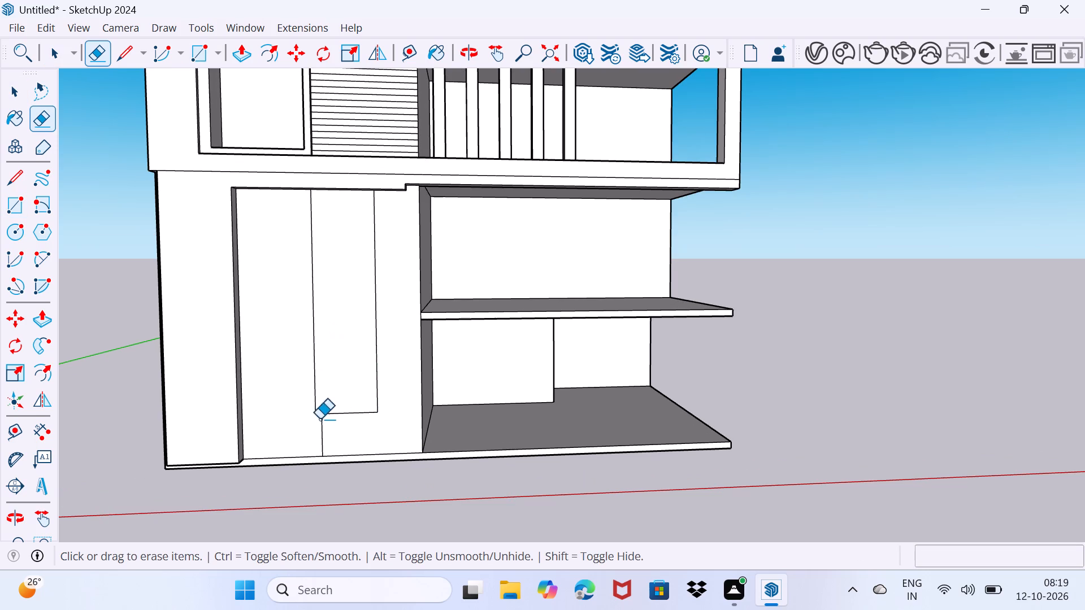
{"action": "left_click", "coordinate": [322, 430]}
Push/Pull the tall rectangle on the wall panel outward 1' 9/16".
{"action": "key", "text": "space"}
{"action": "left_click", "coordinate": [333, 339]}
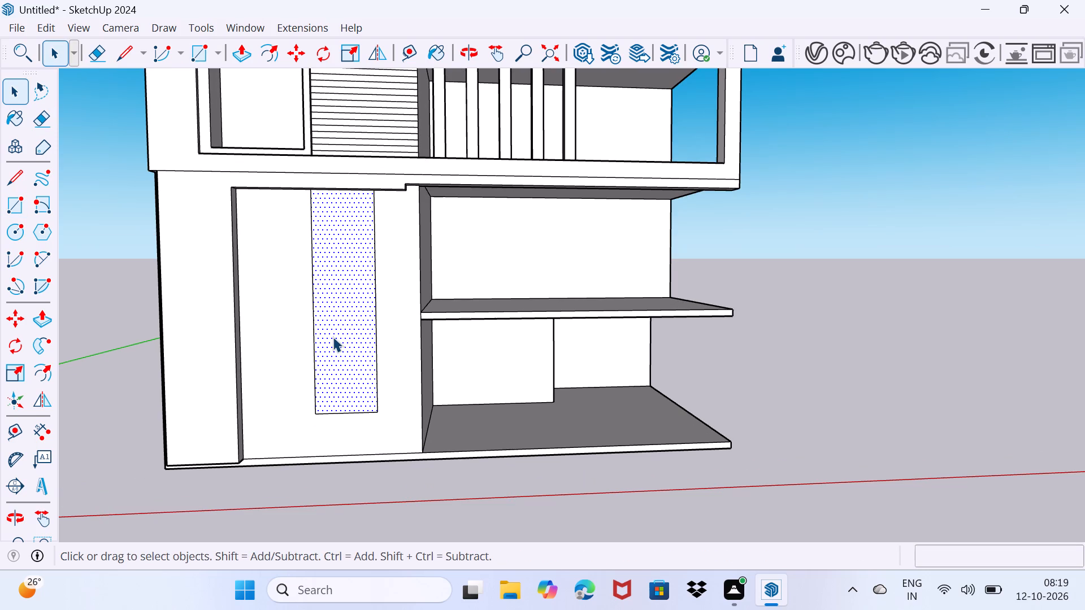
{"action": "key", "text": "p"}
{"action": "left_click", "coordinate": [333, 337]}
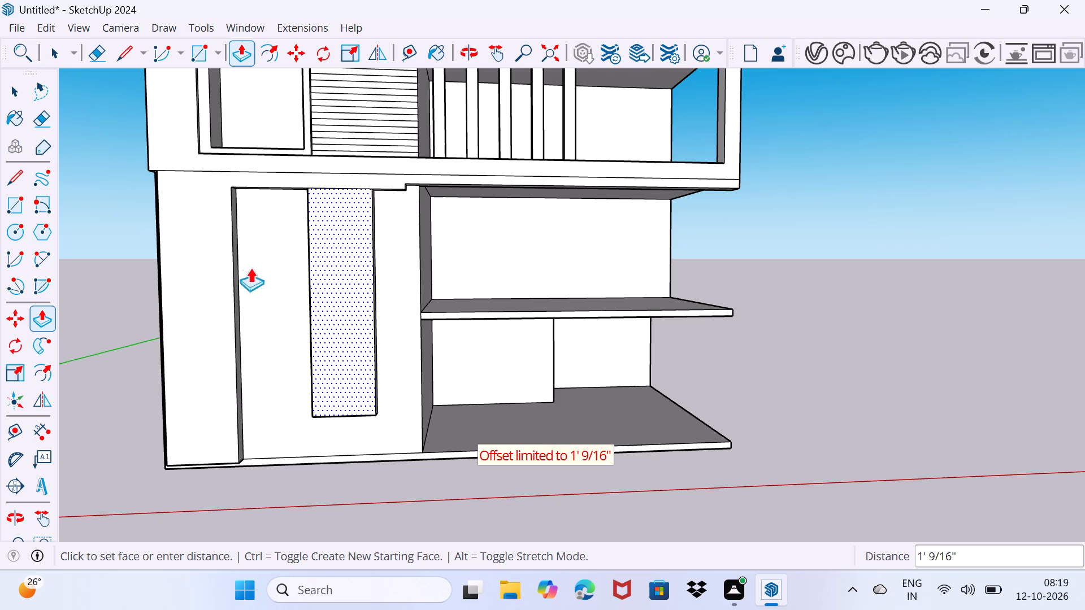
{"action": "left_click", "coordinate": [209, 267]}
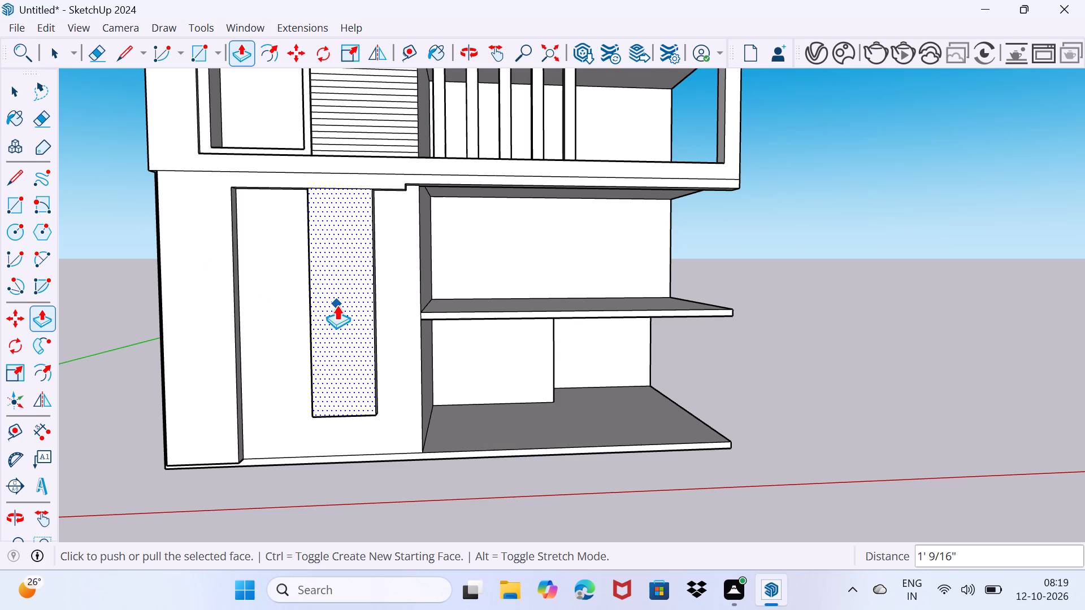
Push/Pull the front face of the tall raised panel slightly further outward.
{"action": "key", "text": "space"}
{"action": "left_click", "coordinate": [337, 305]}
{"action": "key", "text": "p"}
{"action": "left_click", "coordinate": [337, 305]}
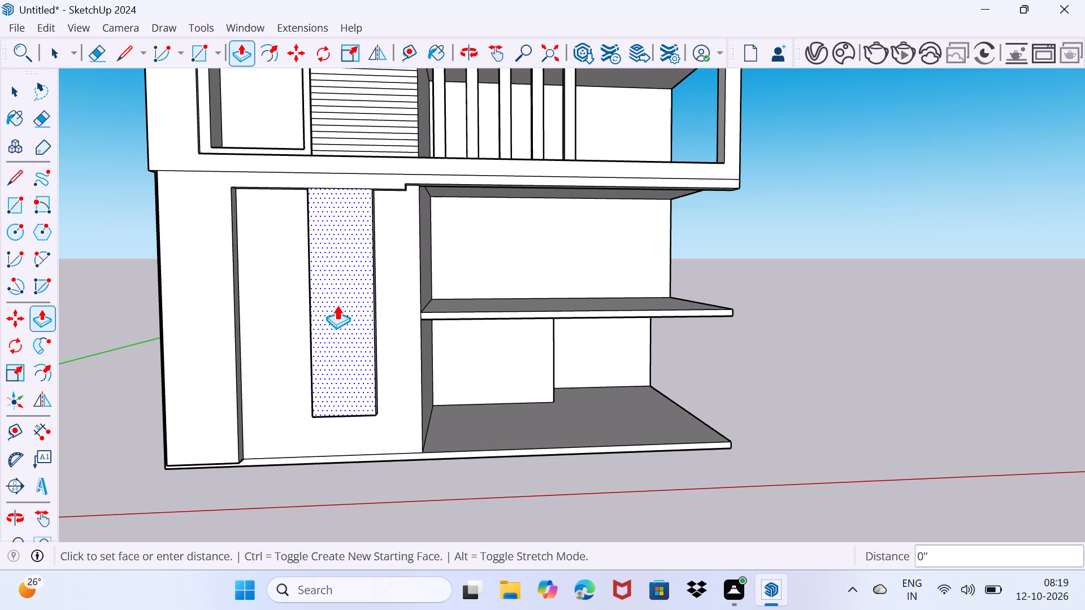
{"action": "left_click", "coordinate": [337, 309]}
{"action": "key", "text": "space"}
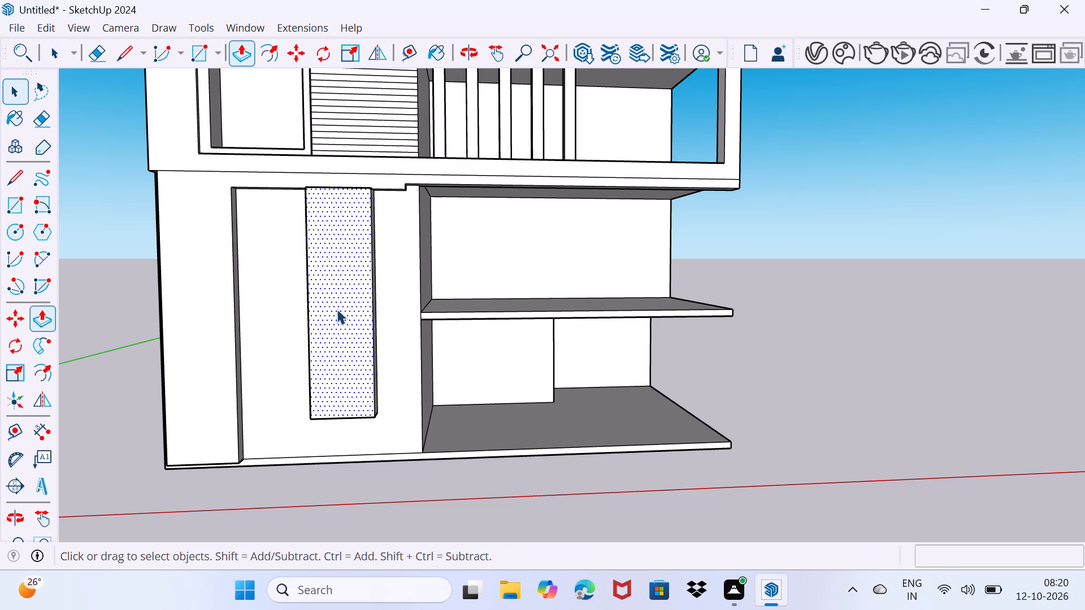
{"action": "left_click_drag", "start_coordinate": [318, 322], "coordinate": [333, 309]}
Draw a rectangle about 2' 6 15/16" by 8' 7 3/8" on the front face of the tall raised panel.
{"action": "middle_click_drag", "start_coordinate": [269, 332], "coordinate": [399, 363]}
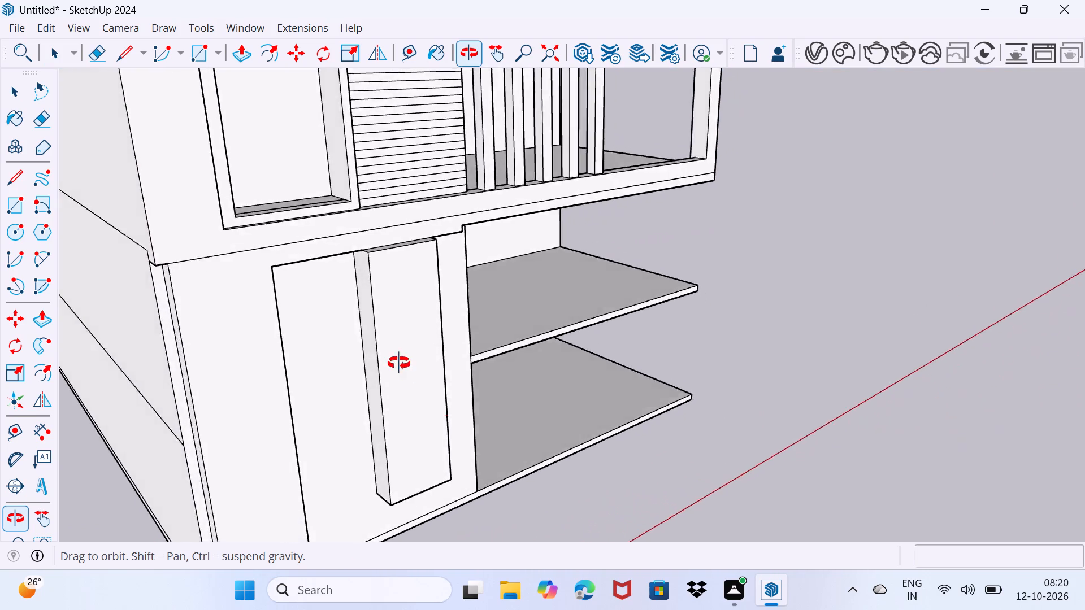
{"action": "middle_click_drag", "start_coordinate": [399, 363], "coordinate": [390, 357]}
{"action": "middle_click_drag", "start_coordinate": [408, 413], "coordinate": [356, 363]}
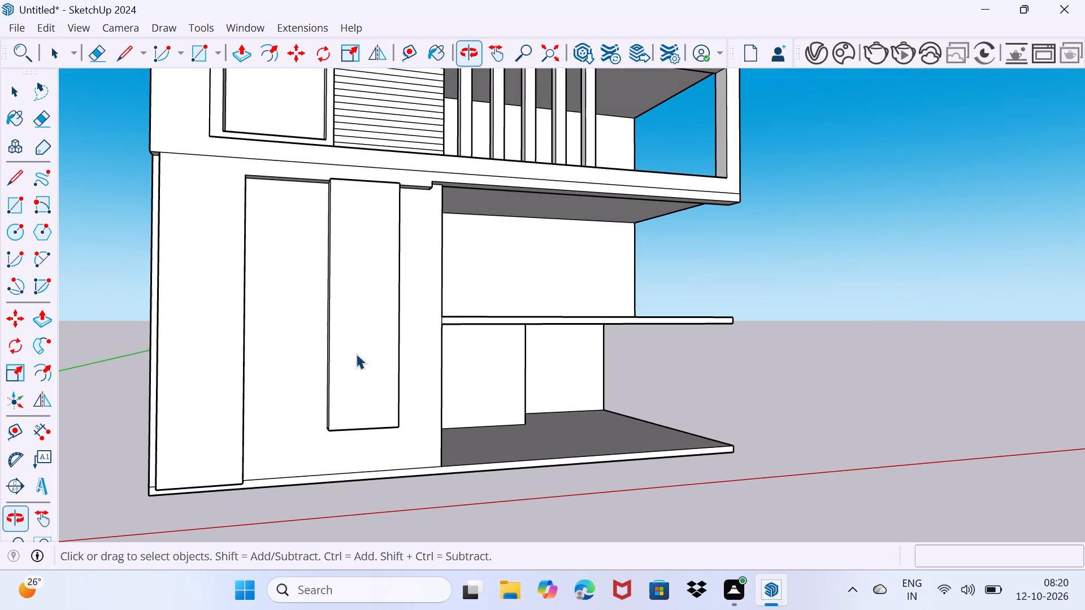
{"action": "key", "text": "r"}
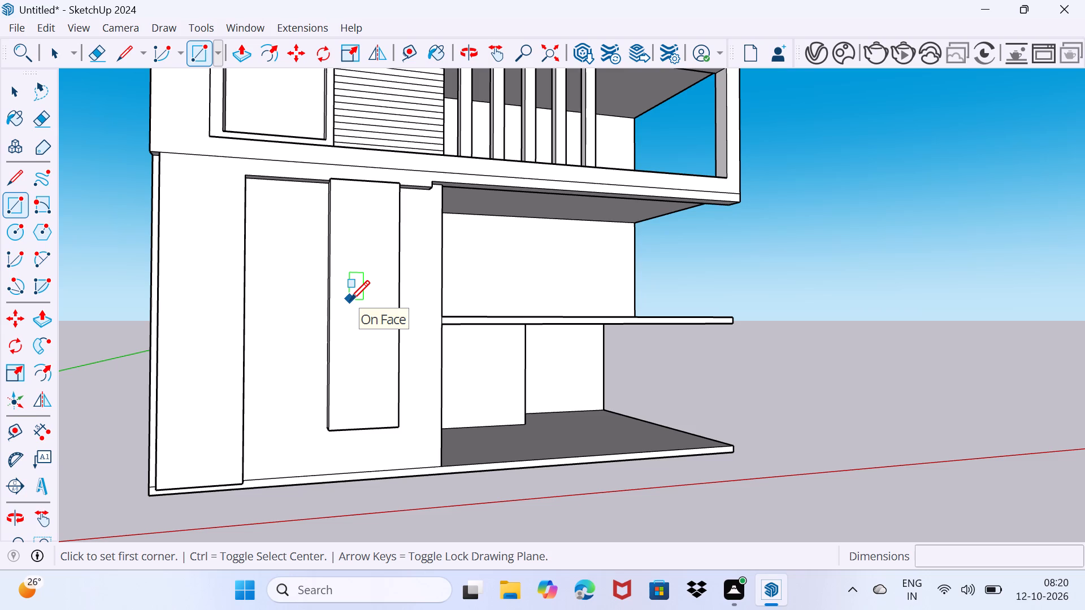
{"action": "middle_click_drag", "start_coordinate": [340, 293], "coordinate": [291, 319]}
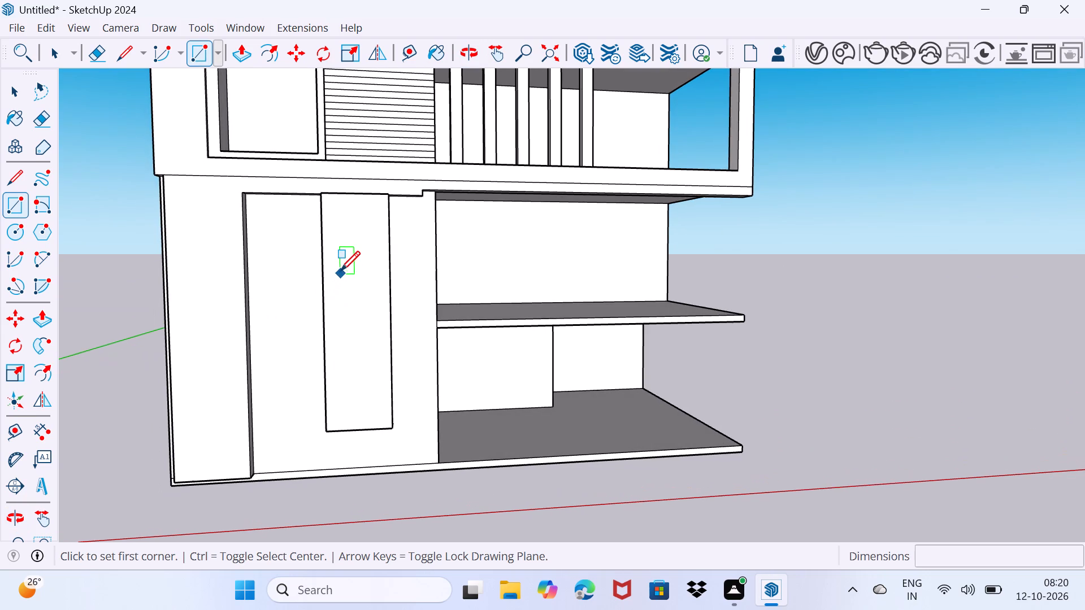
{"action": "left_click", "coordinate": [336, 259]}
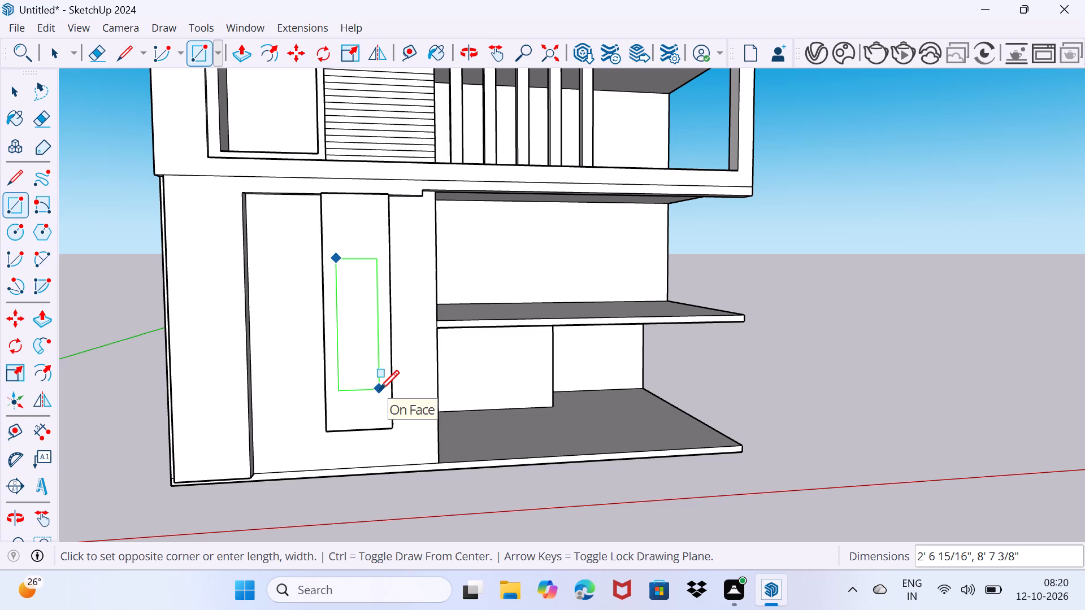
{"action": "left_click", "coordinate": [379, 390]}
{"action": "key", "text": "space"}
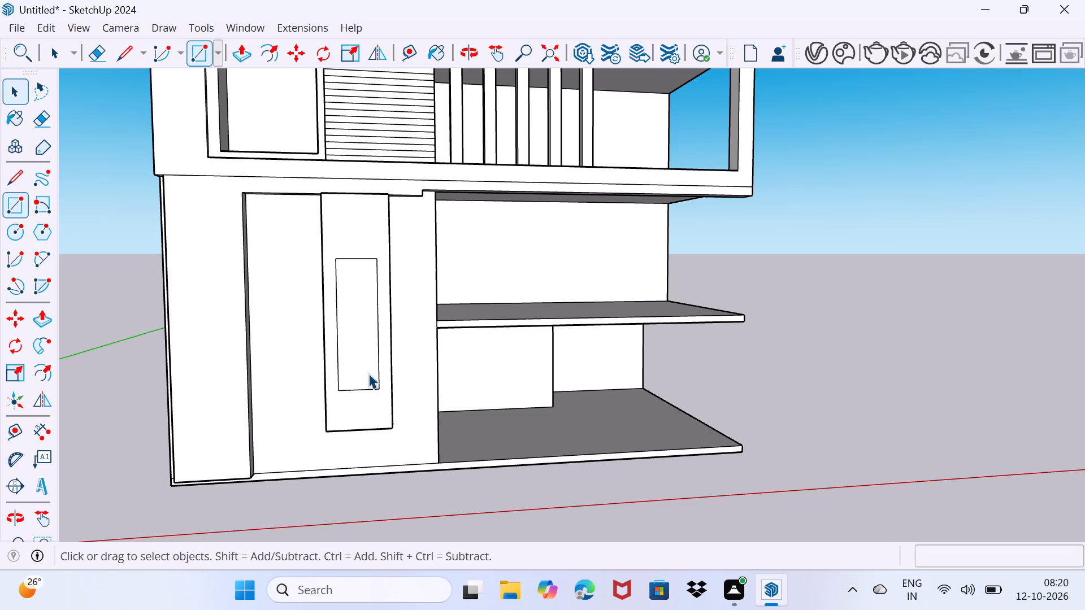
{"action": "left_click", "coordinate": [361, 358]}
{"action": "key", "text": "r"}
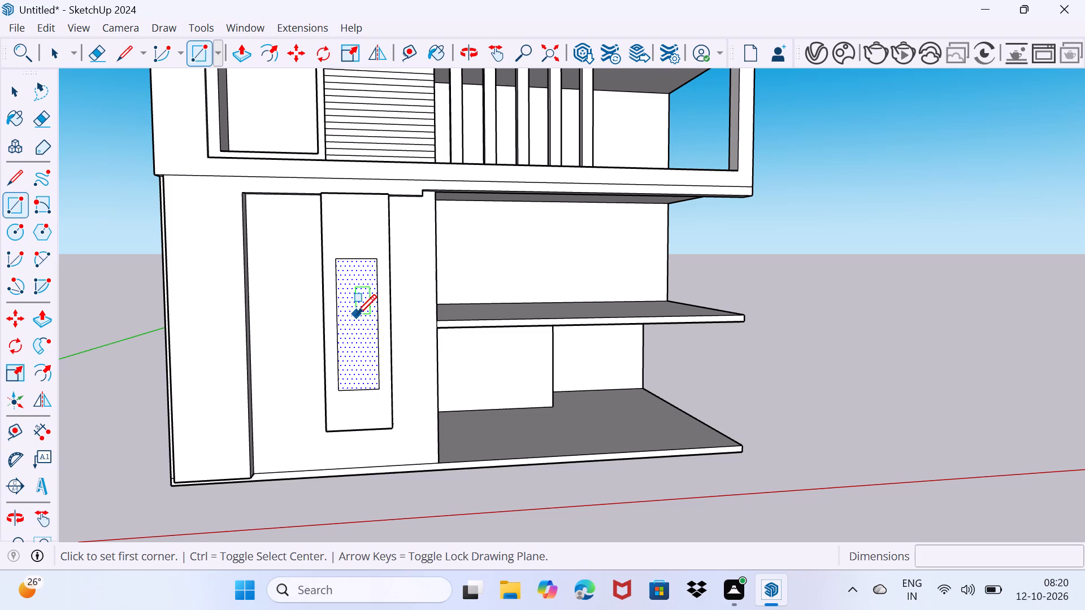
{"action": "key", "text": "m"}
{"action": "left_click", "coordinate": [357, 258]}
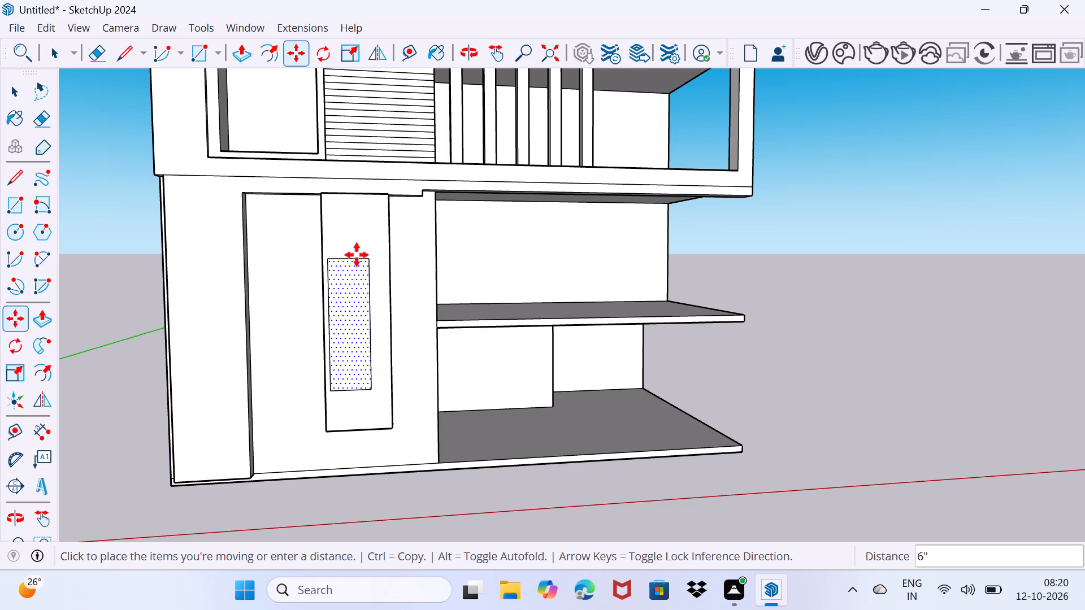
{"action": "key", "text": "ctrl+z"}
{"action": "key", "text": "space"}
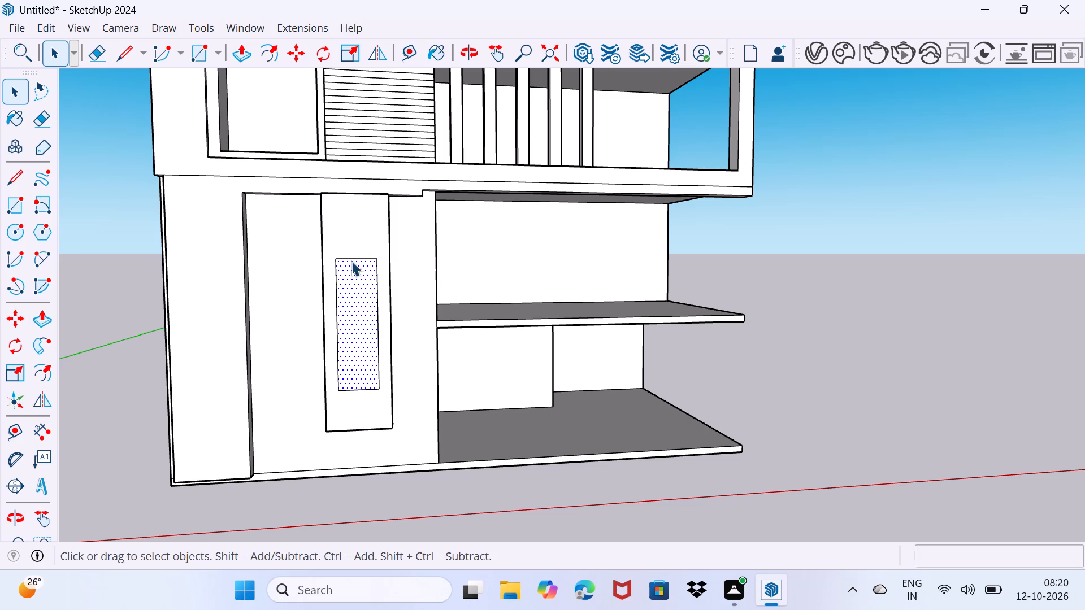
Move the top edge of the rectangle on the tall raised panel slightly upward to lengthen the rectangle.
{"action": "left_click_drag", "start_coordinate": [349, 287], "coordinate": [352, 279]}
{"action": "left_click", "coordinate": [353, 257]}
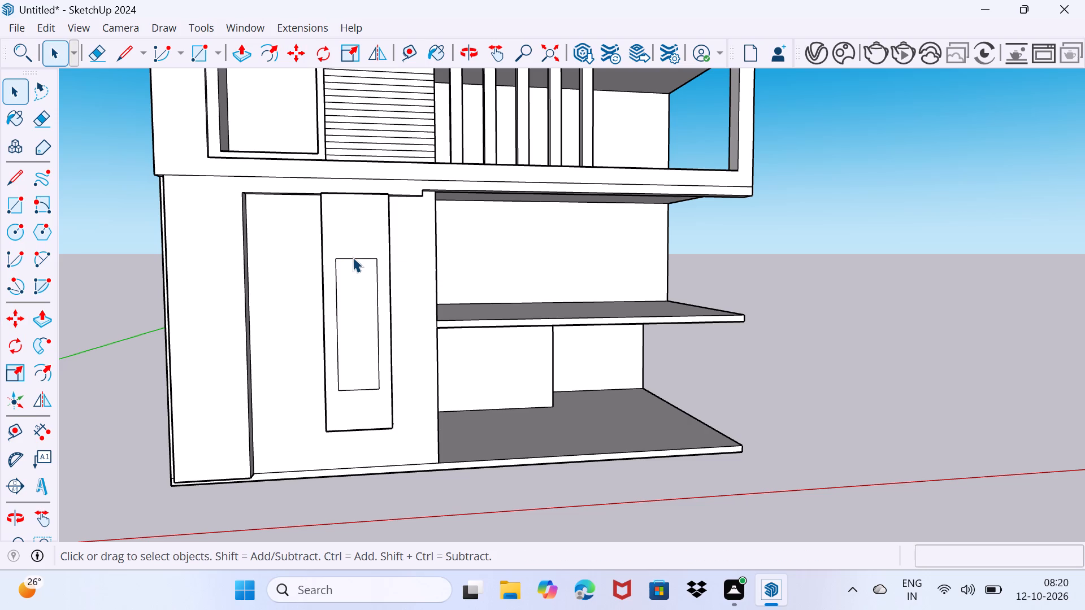
{"action": "key", "text": "m"}
{"action": "left_click", "coordinate": [353, 257]}
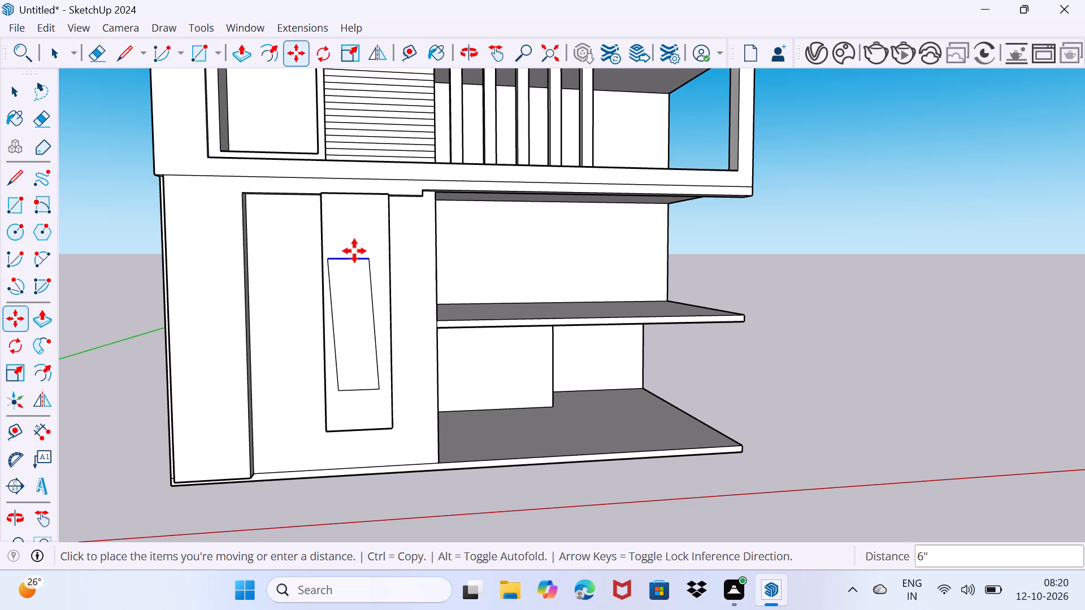
{"action": "left_click", "coordinate": [359, 241]}
{"action": "key", "text": "space"}
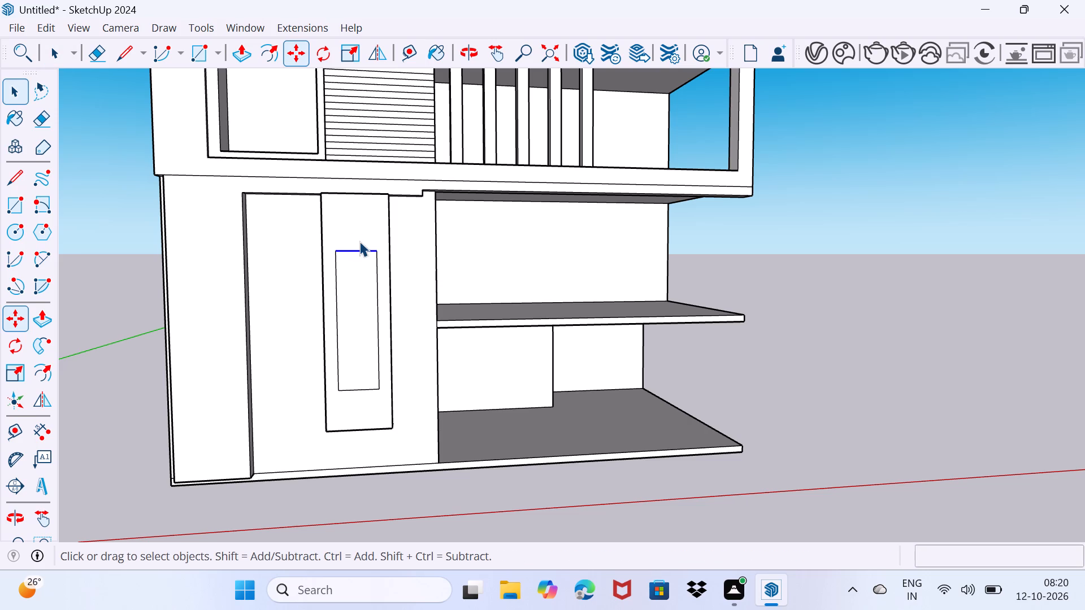
{"action": "left_click_drag", "start_coordinate": [359, 242], "coordinate": [366, 227]}
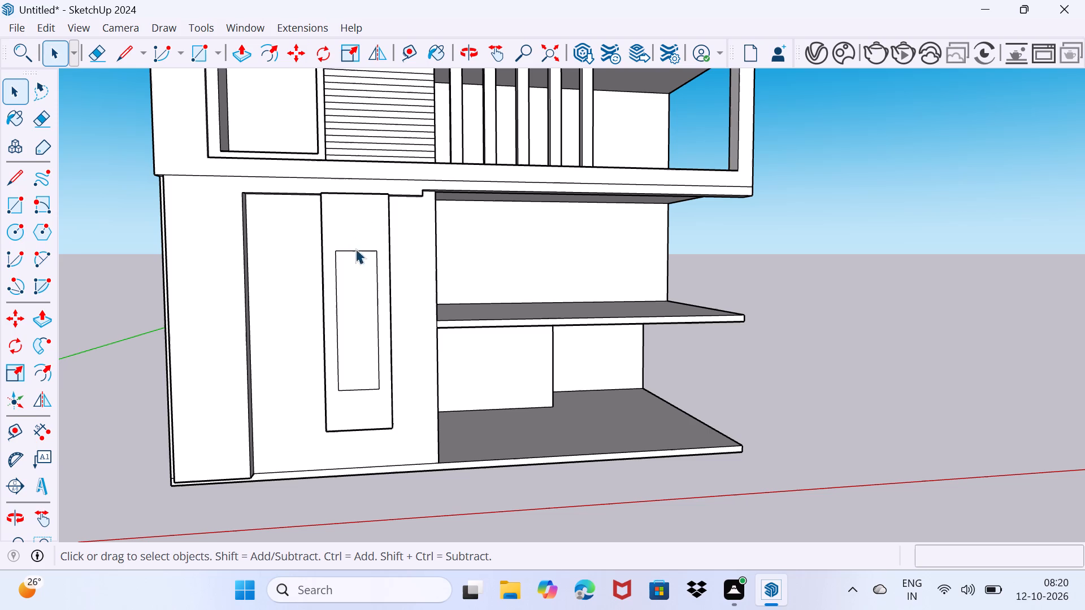
Push/Pull the rectangle on the tall raised panel inward about 2' 1 3/4" to form a recess.
{"action": "scroll", "coordinate": [346, 299], "scroll_direction": "up", "scroll_amount": 3}
{"action": "middle_click_drag", "start_coordinate": [346, 299], "coordinate": [335, 311]}
{"action": "left_click", "coordinate": [343, 313]}
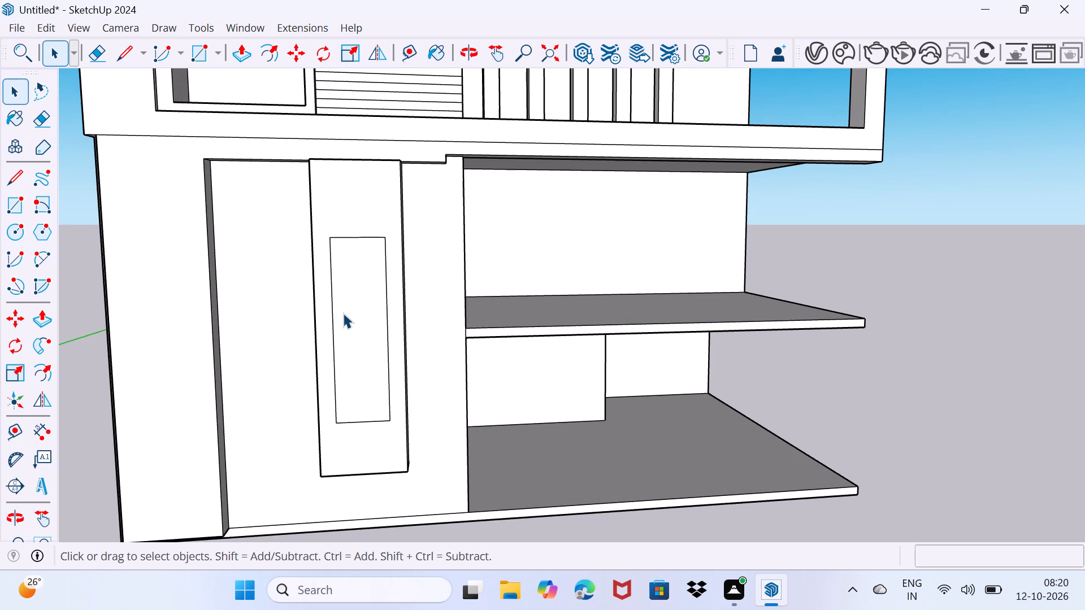
{"action": "key", "text": "p"}
{"action": "left_click", "coordinate": [343, 313]}
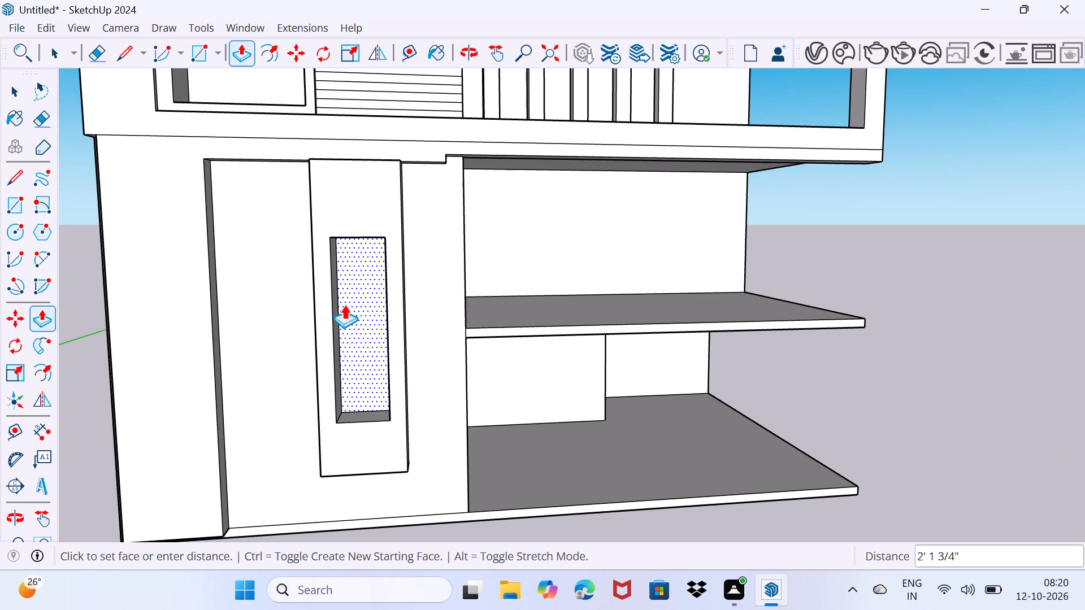
{"action": "left_click", "coordinate": [344, 304]}
{"action": "key", "text": "space"}
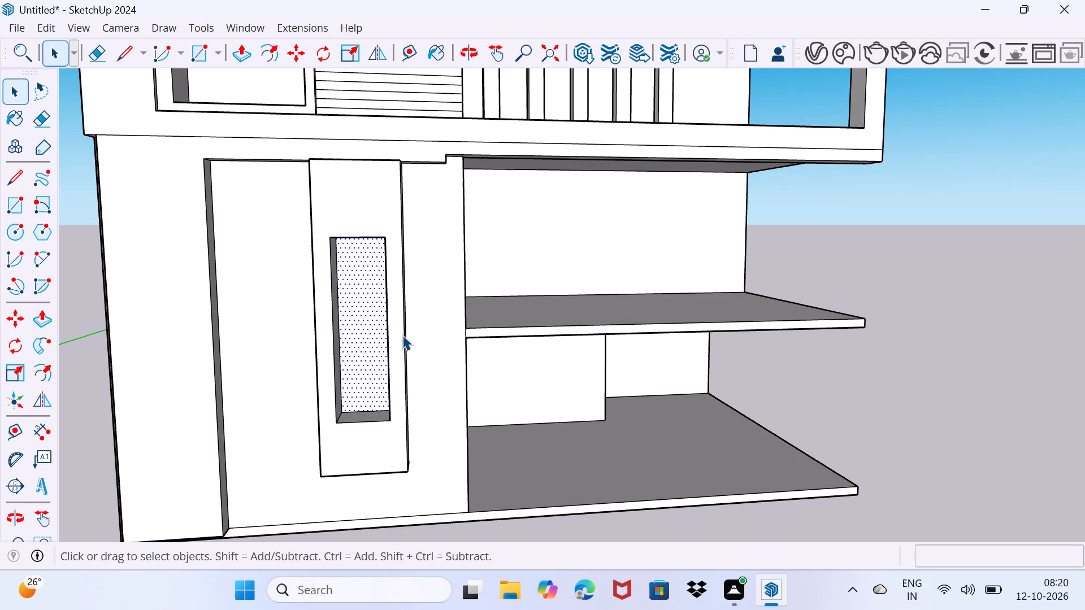
{"action": "left_click_drag", "start_coordinate": [400, 337], "coordinate": [401, 330]}
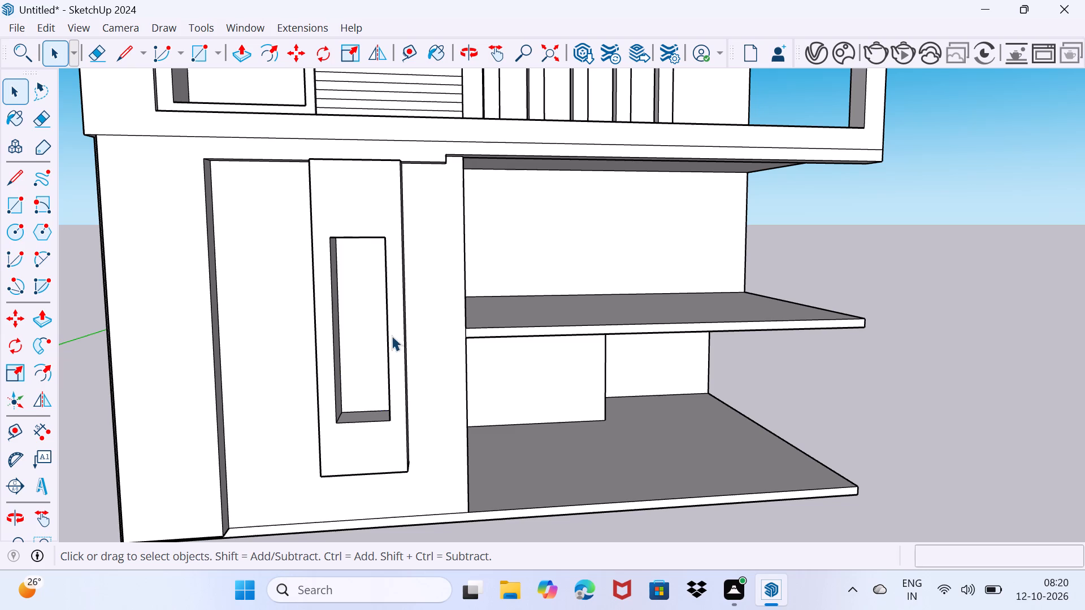
Push/Pull the narrow vertical face at the outer front corner of the lower wall outward about 13/16".
{"action": "scroll", "coordinate": [392, 336], "scroll_direction": "down", "scroll_amount": 4}
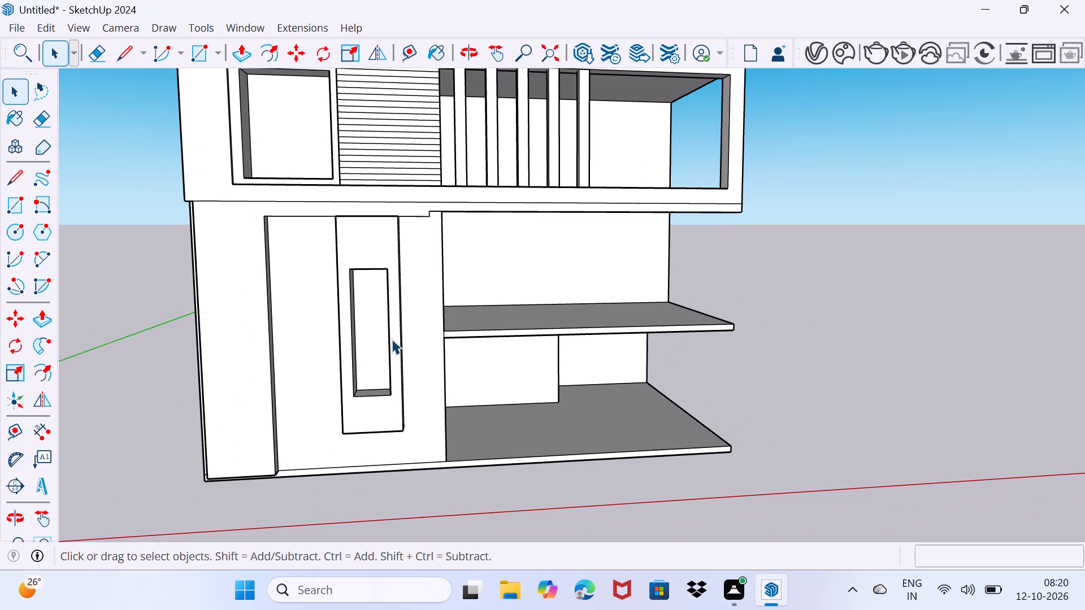
{"action": "scroll", "coordinate": [392, 339], "scroll_direction": "down", "scroll_amount": 1}
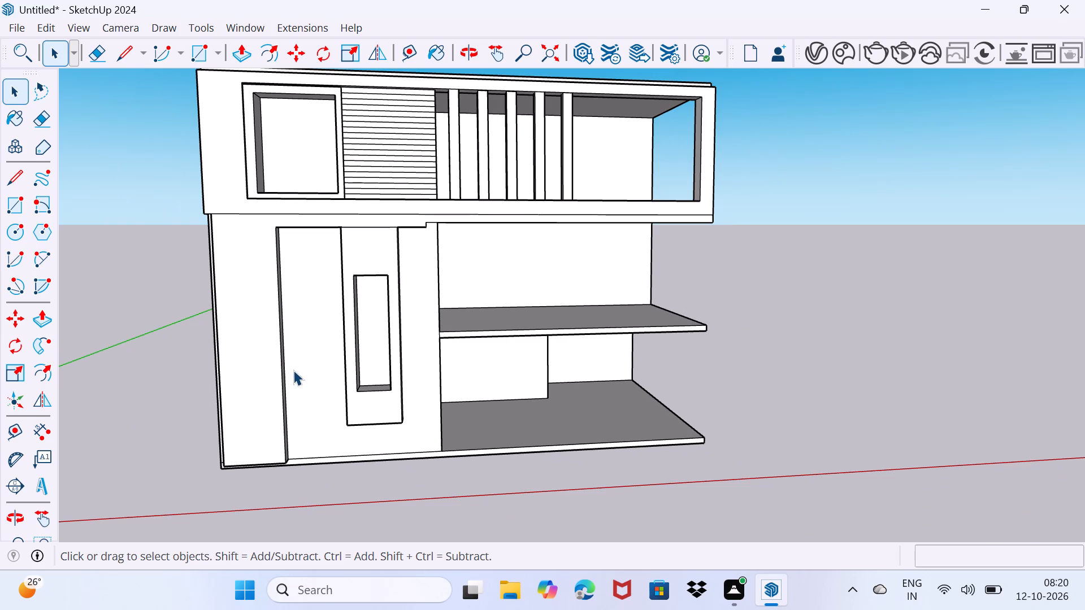
{"action": "scroll", "coordinate": [293, 370], "scroll_direction": "up", "scroll_amount": 1}
{"action": "middle_click_drag", "start_coordinate": [293, 370], "coordinate": [261, 378]}
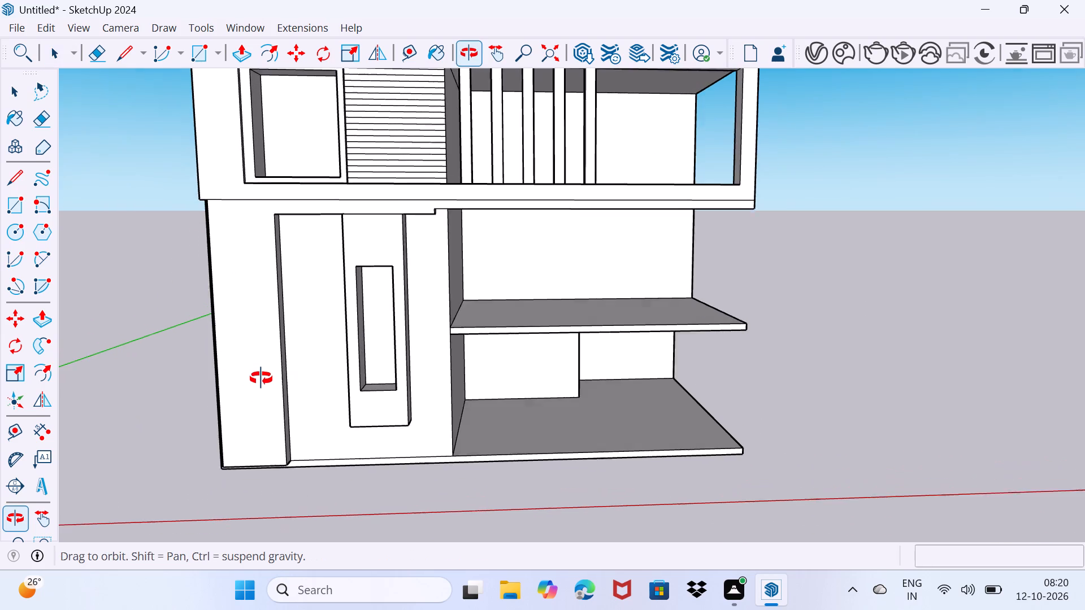
{"action": "middle_click_drag", "start_coordinate": [261, 378], "coordinate": [275, 361]}
{"action": "scroll", "coordinate": [275, 361], "scroll_direction": "up", "scroll_amount": 1}
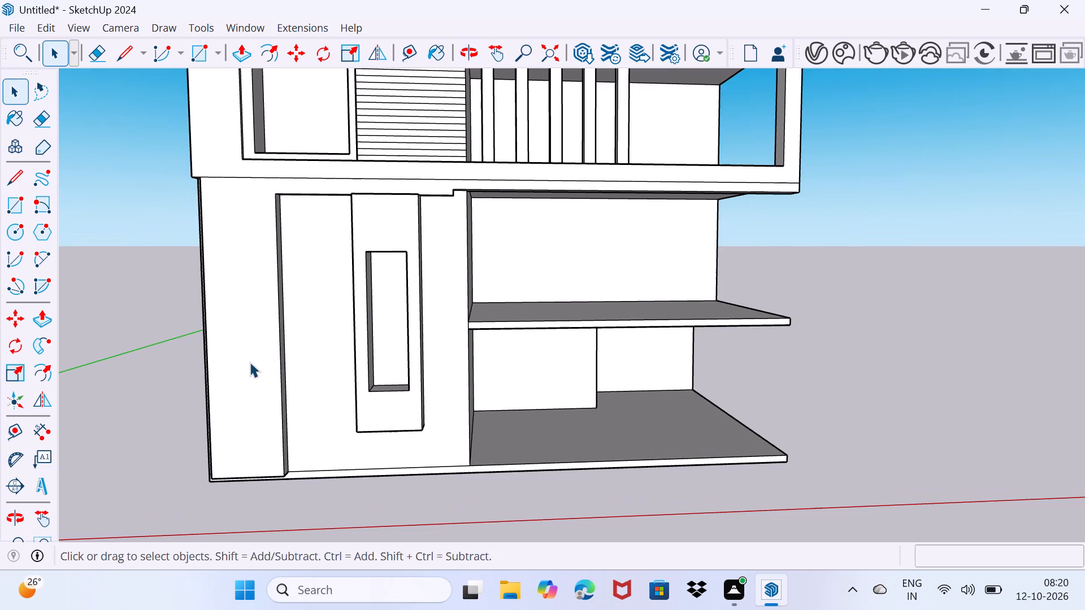
{"action": "middle_click_drag", "start_coordinate": [248, 363], "coordinate": [403, 349]}
{"action": "scroll", "coordinate": [248, 363], "scroll_direction": "up", "scroll_amount": 1}
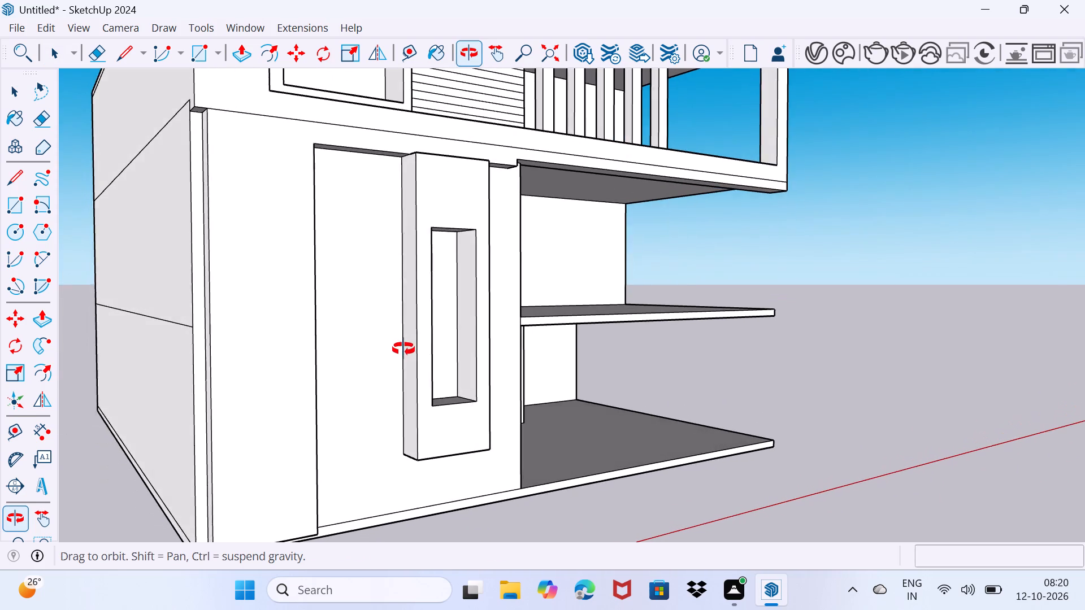
{"action": "middle_click_drag", "start_coordinate": [403, 349], "coordinate": [392, 351]}
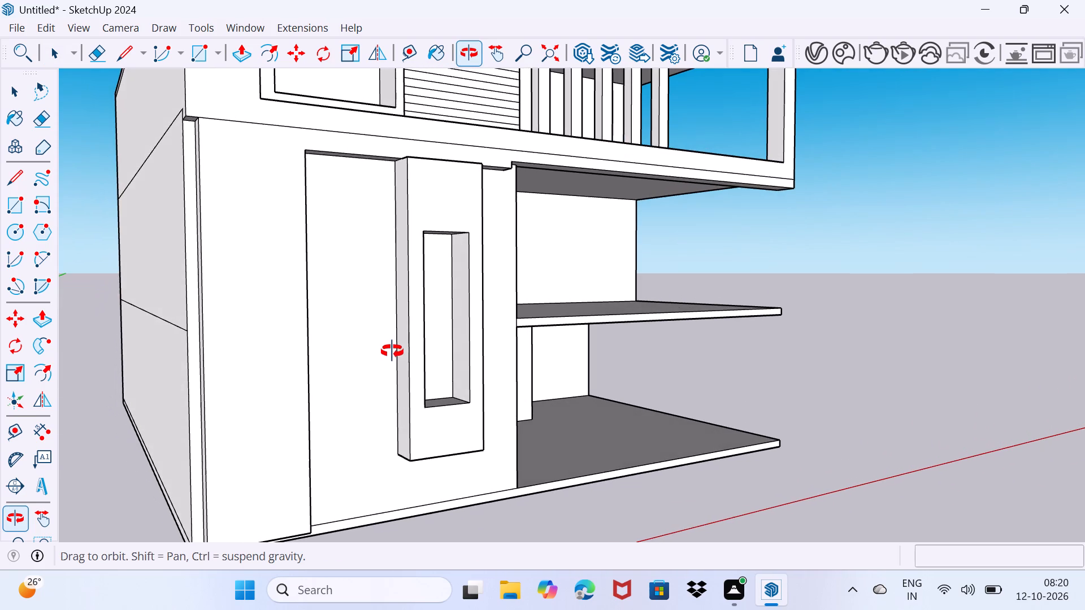
{"action": "middle_click_drag", "start_coordinate": [392, 351], "coordinate": [390, 351]}
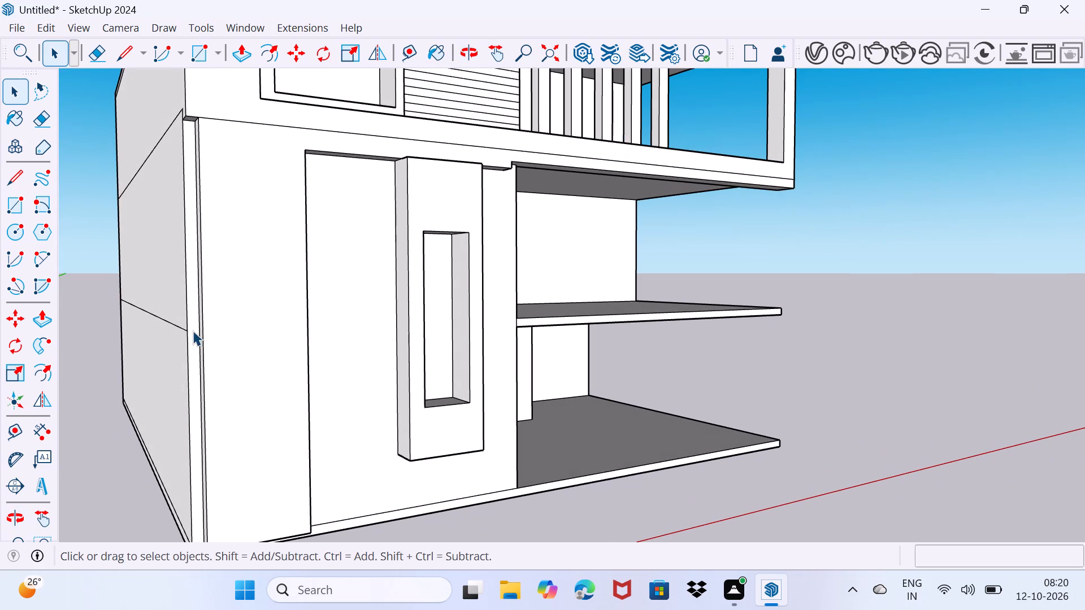
{"action": "scroll", "coordinate": [186, 326], "scroll_direction": "up", "scroll_amount": 1}
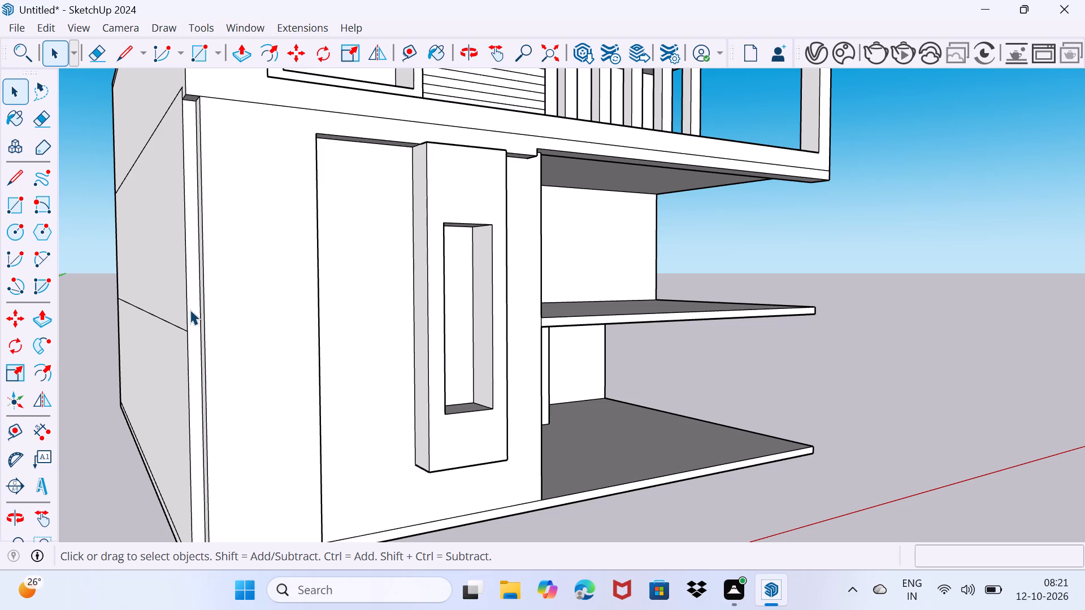
{"action": "left_click", "coordinate": [190, 310]}
{"action": "key", "text": "p"}
{"action": "left_click", "coordinate": [194, 312]}
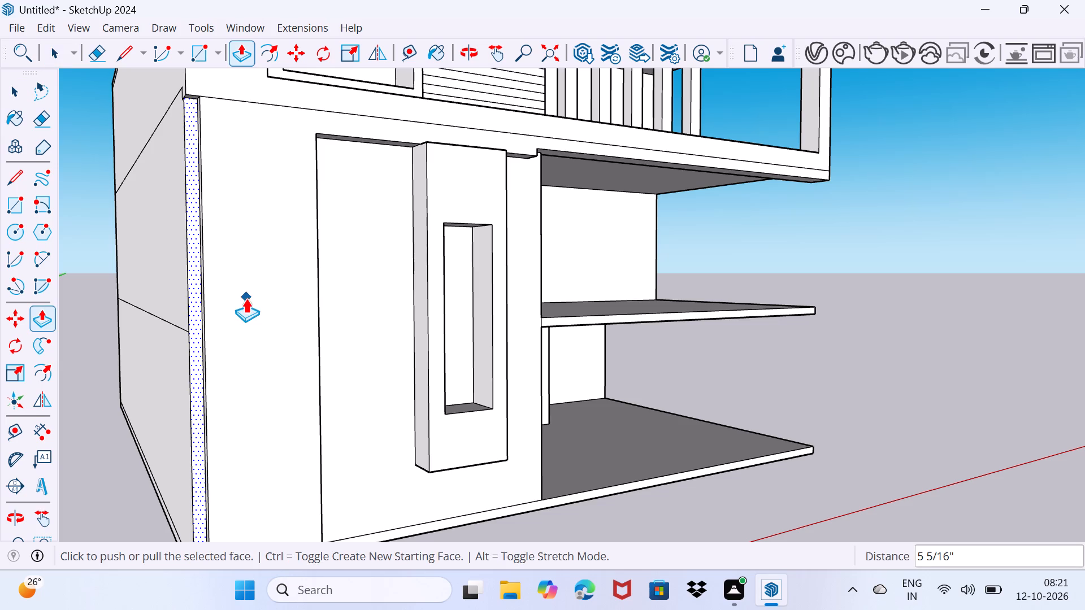
{"action": "left_click", "coordinate": [233, 304]}
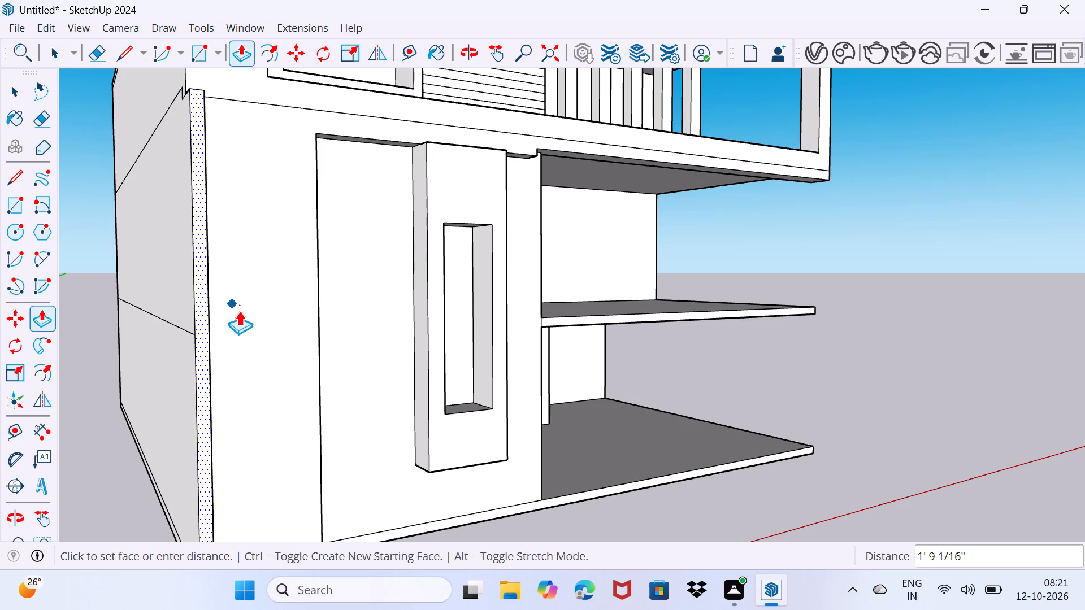
{"action": "scroll", "coordinate": [224, 321], "scroll_direction": "up", "scroll_amount": 1}
{"action": "middle_click_drag", "start_coordinate": [224, 320], "coordinate": [142, 363]}
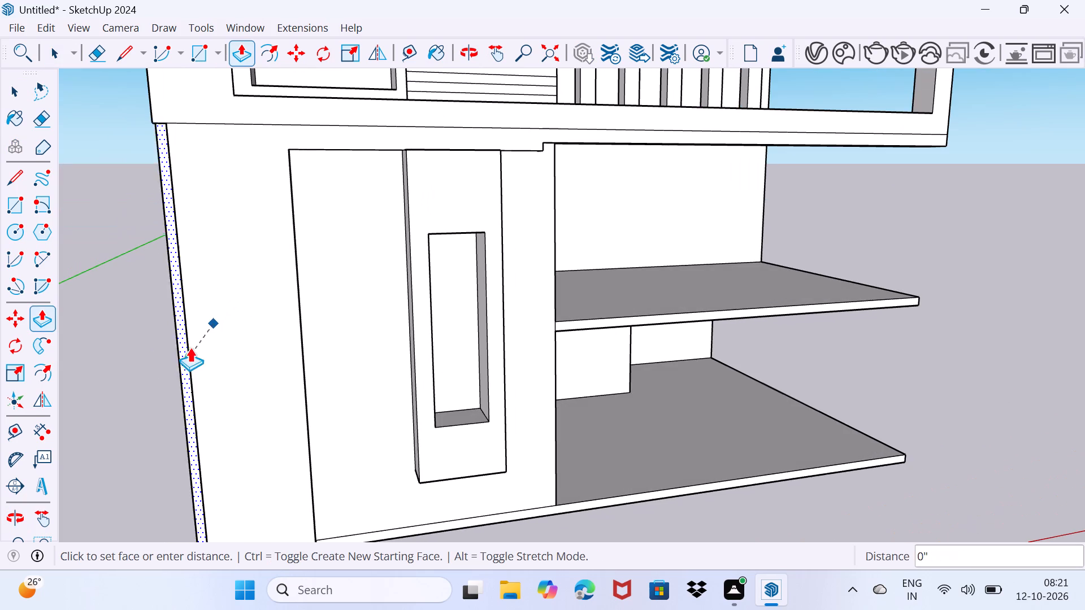
{"action": "left_click", "coordinate": [222, 328]}
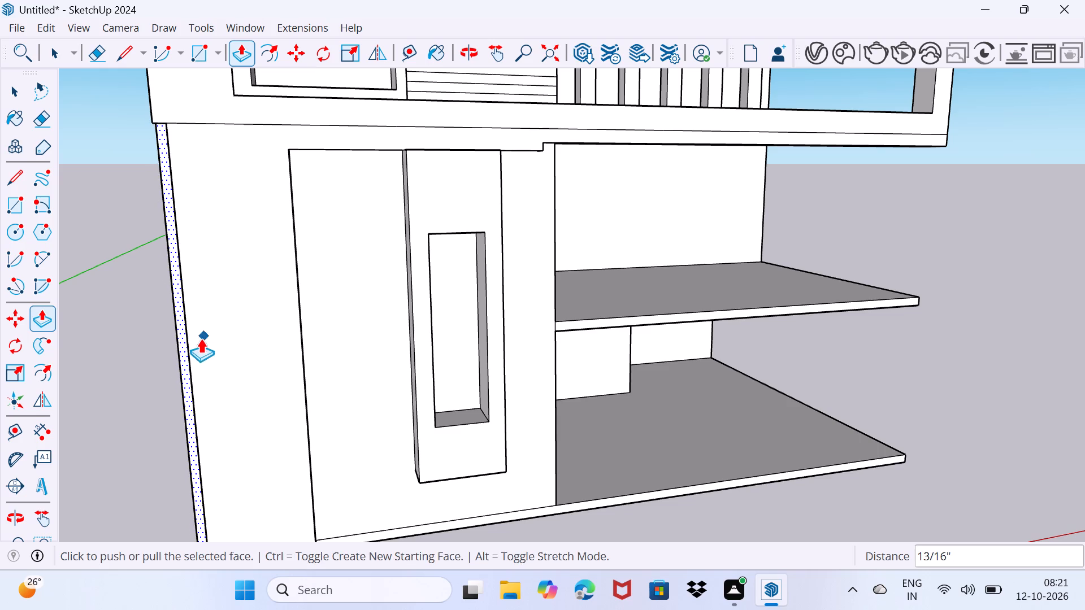
Push/Pull the same narrow vertical corner face further outward about 10 15/16".
{"action": "middle_click_drag", "start_coordinate": [201, 338], "coordinate": [275, 319]}
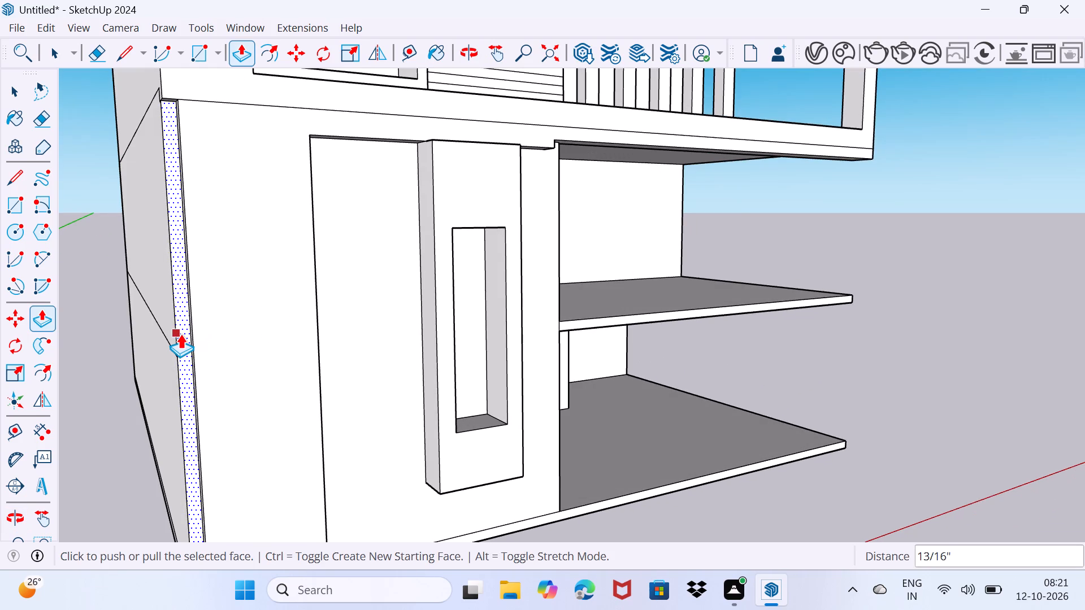
{"action": "left_click", "coordinate": [180, 334]}
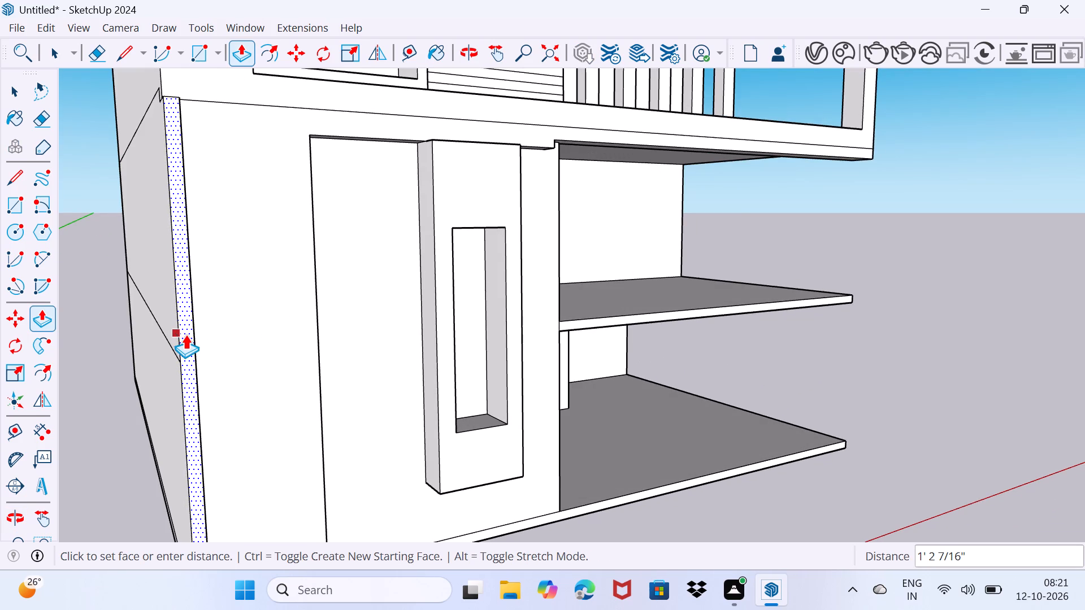
{"action": "left_click", "coordinate": [181, 335]}
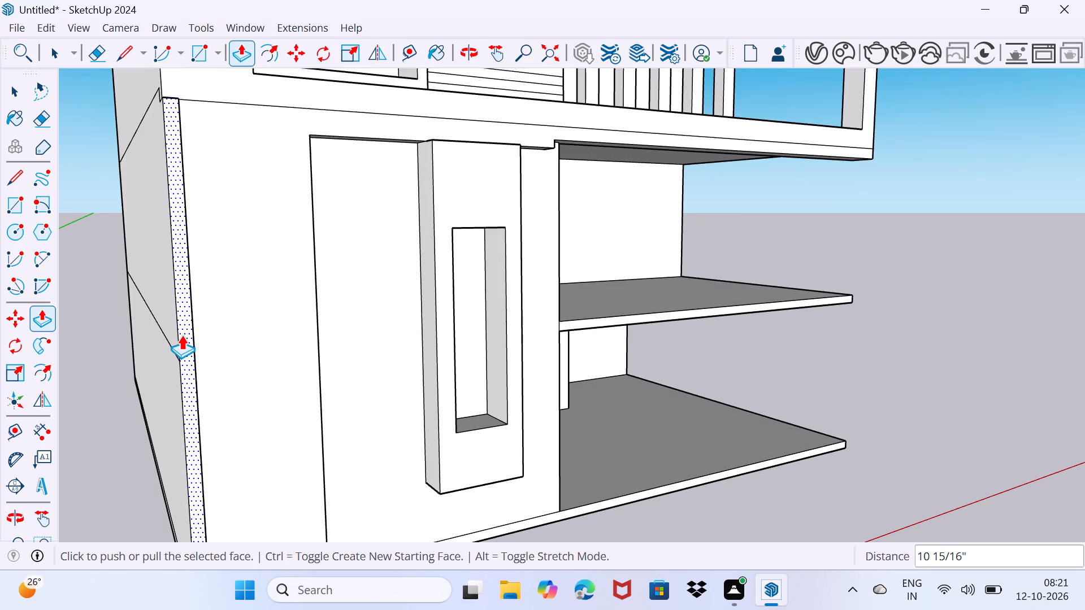
{"action": "key", "text": "space"}
{"action": "left_click_drag", "start_coordinate": [206, 333], "coordinate": [240, 293]}
Copy the top edge of the recessed wall strip beside the tall raised panel straight down about 18' 5 7/8" to the wall's base.
{"action": "middle_click_drag", "start_coordinate": [250, 268], "coordinate": [68, 351]}
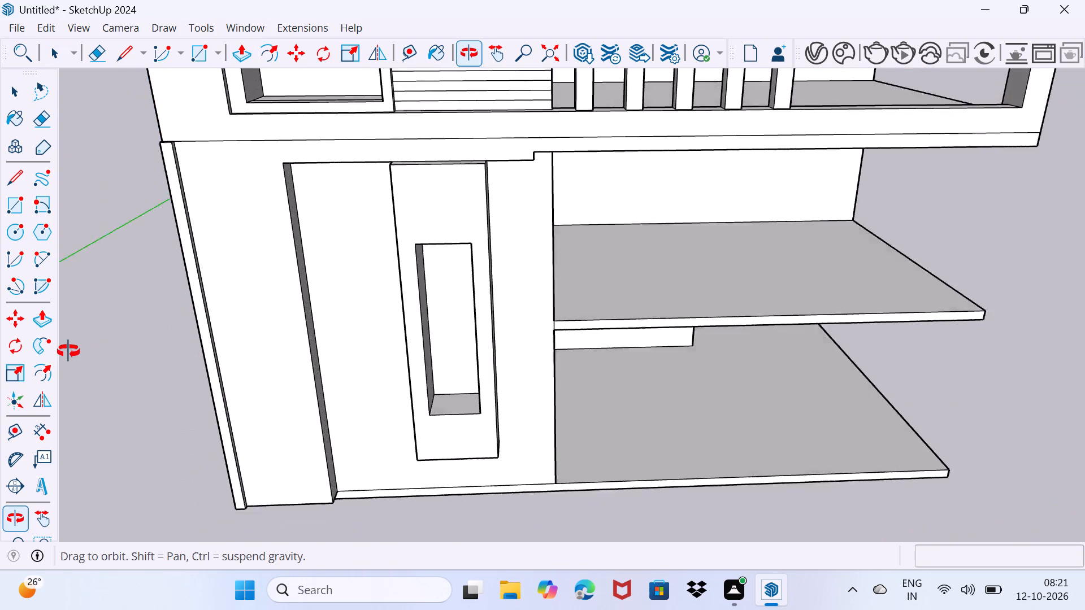
{"action": "middle_click_drag", "start_coordinate": [68, 351], "coordinate": [214, 334]}
{"action": "scroll", "coordinate": [214, 334], "scroll_direction": "down", "scroll_amount": 4}
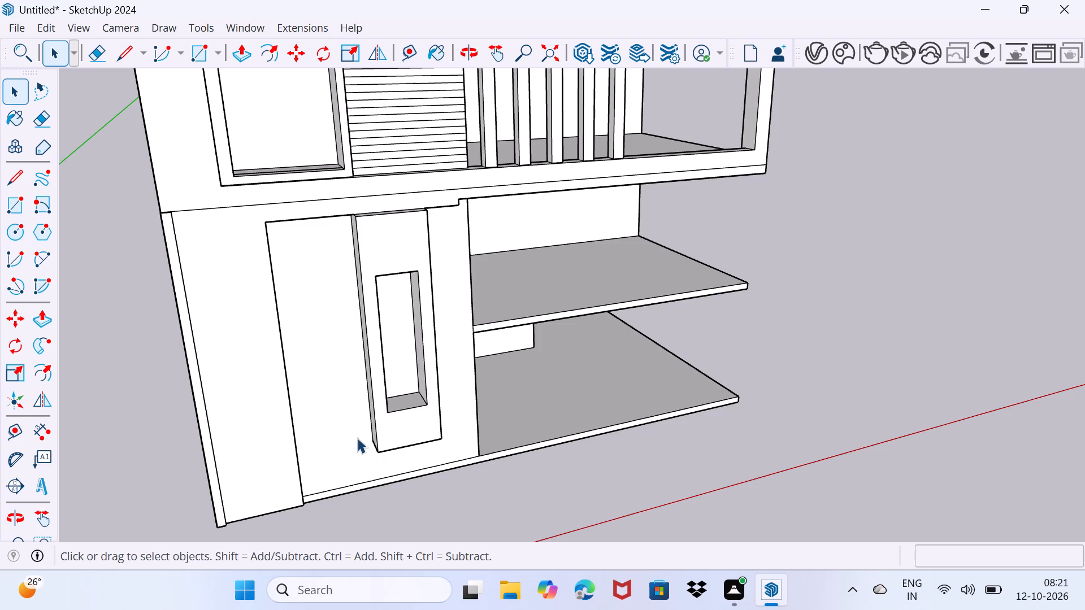
{"action": "scroll", "coordinate": [323, 282], "scroll_direction": "up", "scroll_amount": 1}
{"action": "middle_click_drag", "start_coordinate": [319, 281], "coordinate": [306, 278]}
{"action": "scroll", "coordinate": [319, 281], "scroll_direction": "up", "scroll_amount": 1}
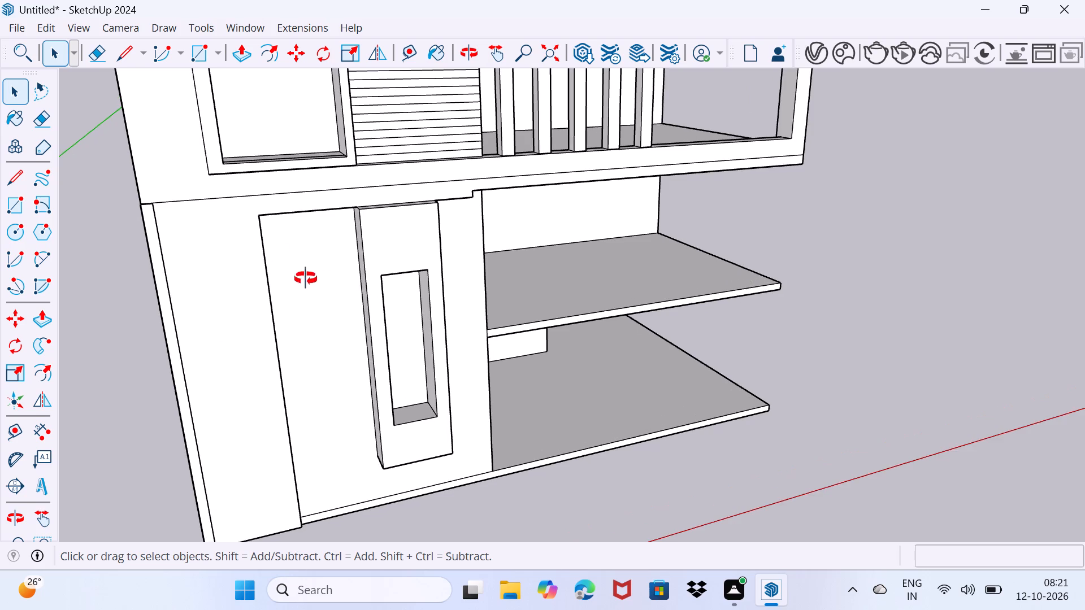
{"action": "middle_click_drag", "start_coordinate": [306, 278], "coordinate": [253, 189]}
{"action": "left_click", "coordinate": [318, 175]}
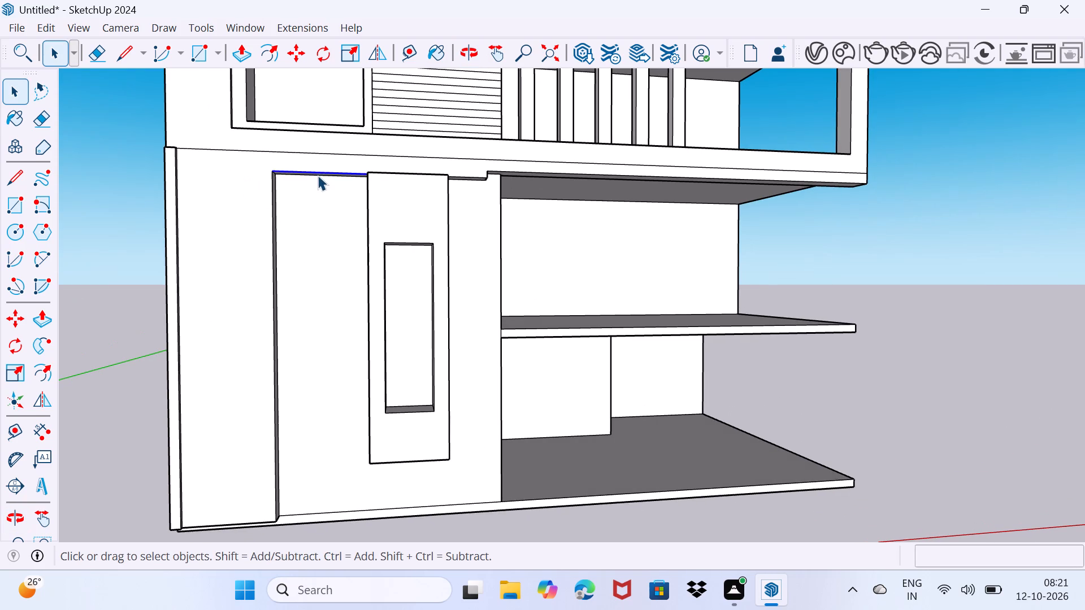
{"action": "left_click_drag", "start_coordinate": [320, 188], "coordinate": [319, 182]}
{"action": "left_click_drag", "start_coordinate": [297, 263], "coordinate": [312, 208]}
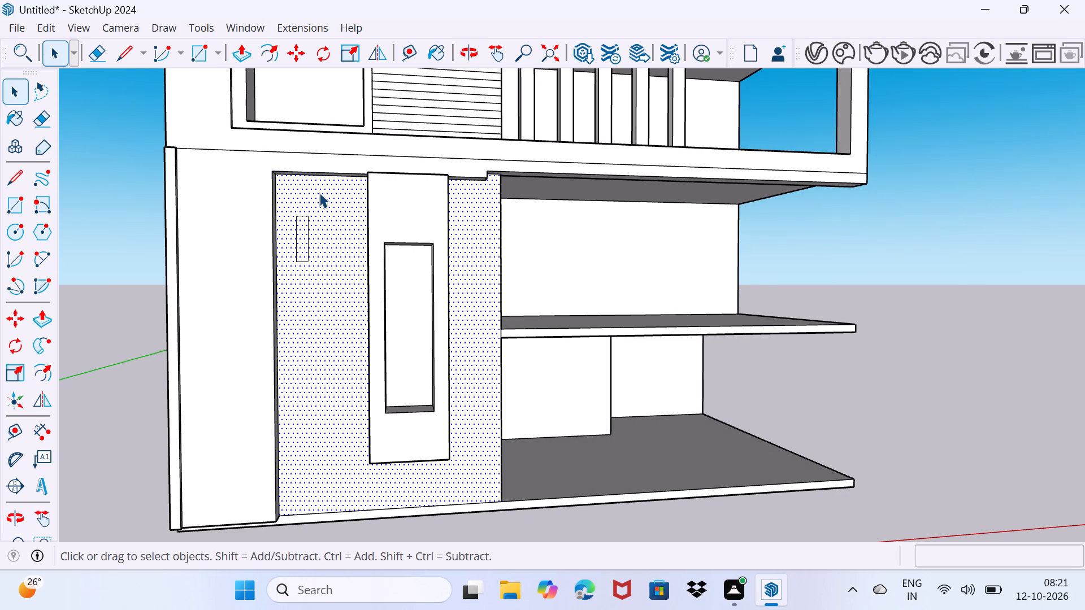
{"action": "scroll", "coordinate": [319, 194], "scroll_direction": "up", "scroll_amount": 11}
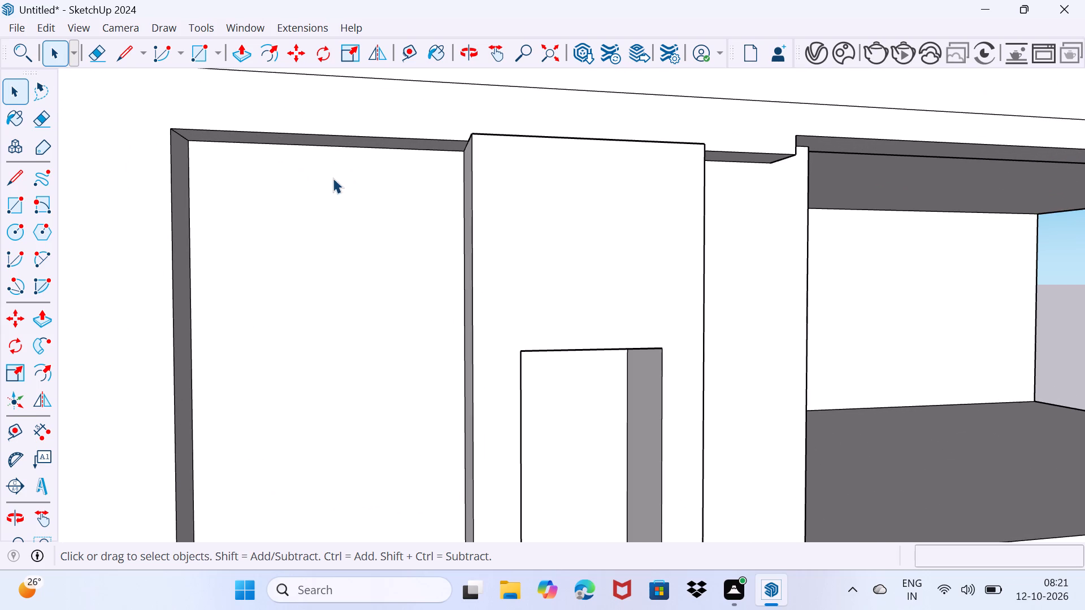
{"action": "left_click", "coordinate": [364, 150]}
{"action": "key", "text": "m"}
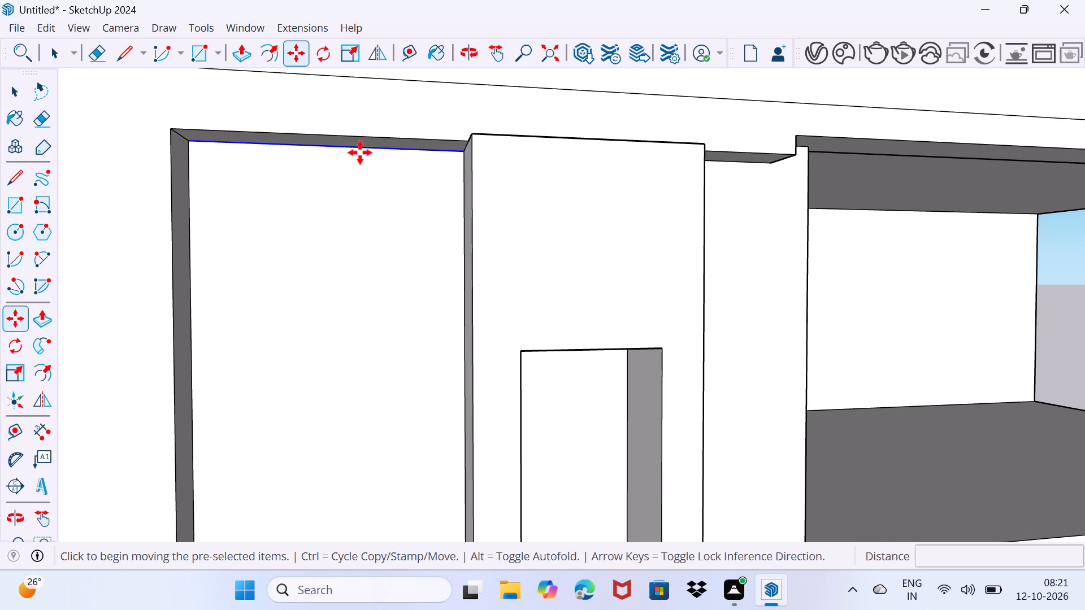
{"action": "left_click", "coordinate": [459, 153]}
{"action": "scroll", "coordinate": [453, 232], "scroll_direction": "down", "scroll_amount": 12}
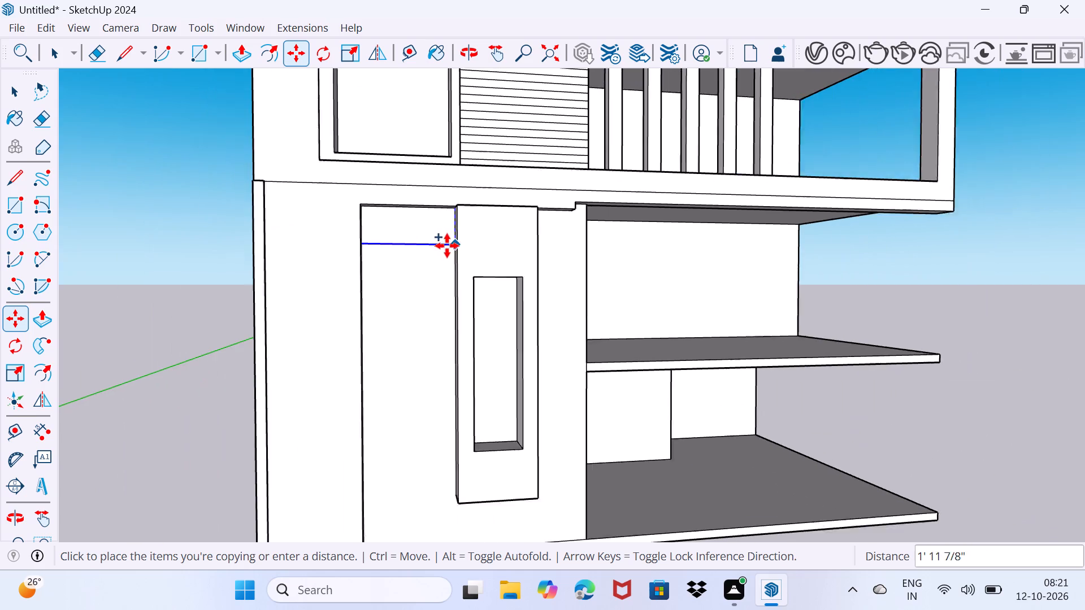
{"action": "middle_click_drag", "start_coordinate": [440, 268], "coordinate": [381, 175]}
{"action": "scroll", "coordinate": [385, 428], "scroll_direction": "up", "scroll_amount": 13}
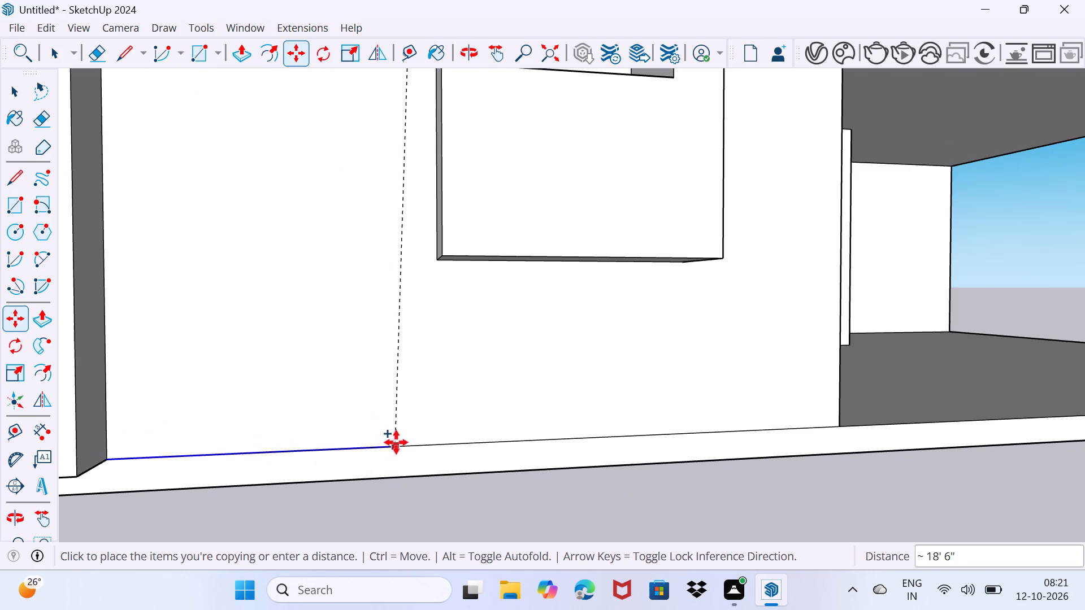
{"action": "left_click", "coordinate": [432, 445]}
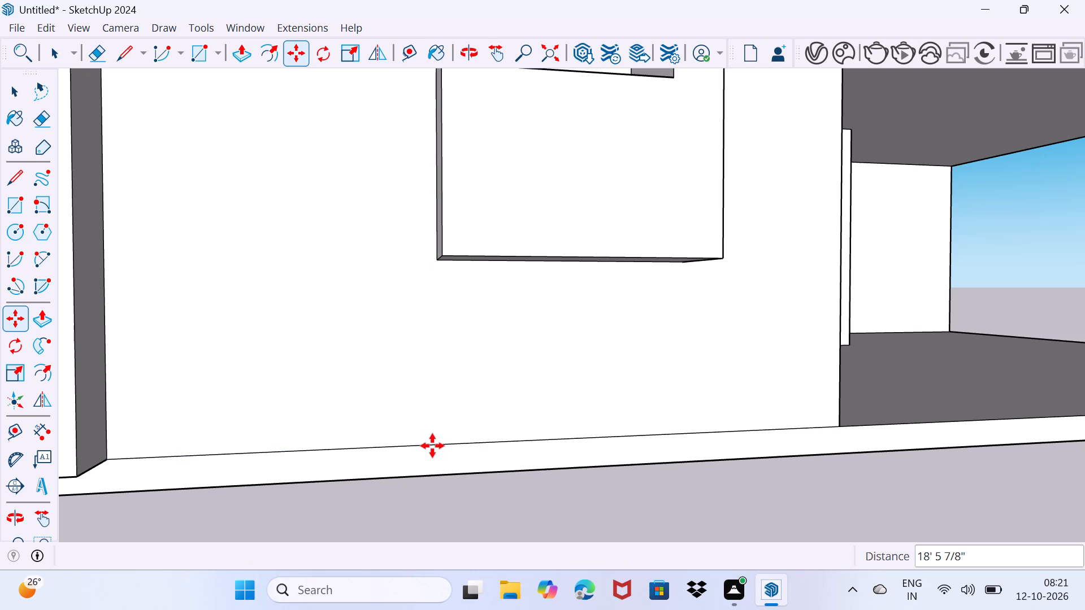
Divide the copied edge's distance into 25 equal spacings to fill the wall strip with horizontal lines.
{"action": "key", "text": "slash"}
{"action": "key", "text": "2"}
{"action": "key", "text": "5"}
{"action": "key", "text": "Return"}
{"action": "scroll", "coordinate": [426, 433], "scroll_direction": "up", "scroll_amount": 1}
{"action": "key", "text": "space"}
Draw a vertical line about 3' long from the raised panel's lower corner nearest the lined strip down to the wall's base.
{"action": "type", "text": "l"}
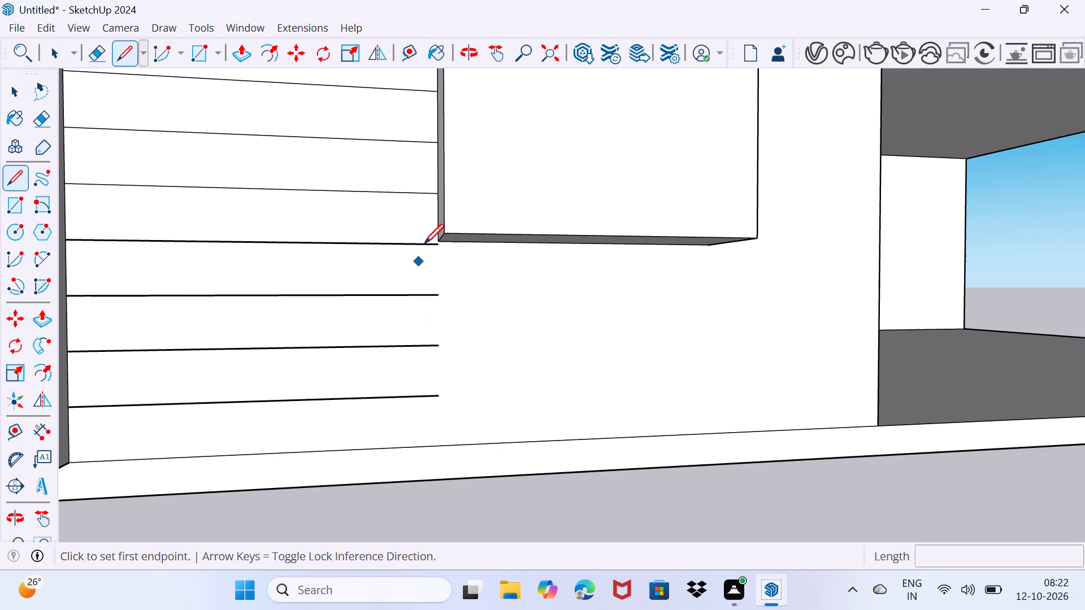
{"action": "left_click", "coordinate": [440, 238]}
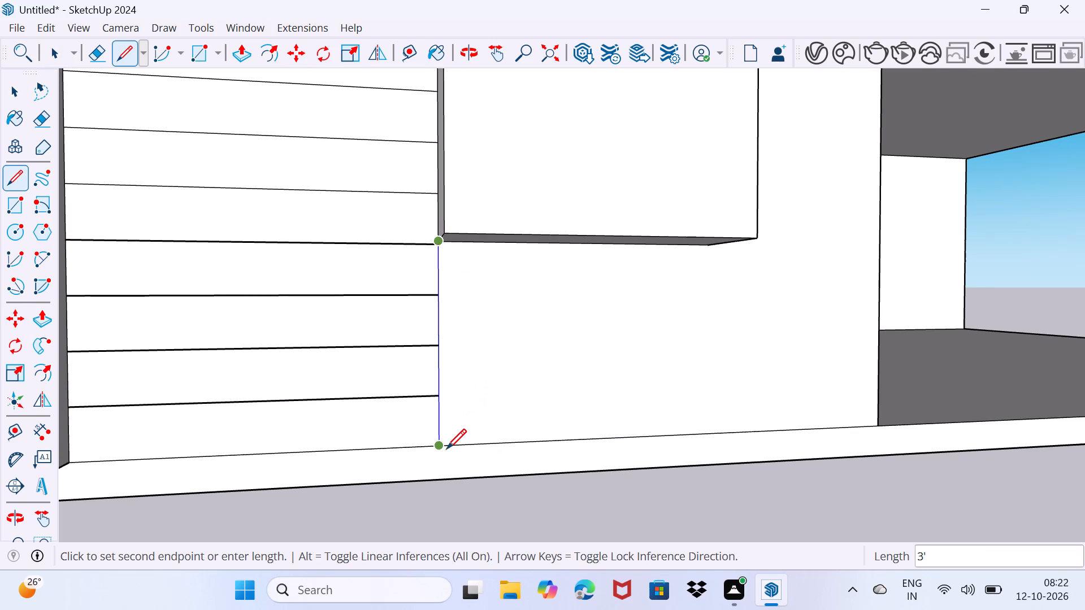
{"action": "left_click", "coordinate": [446, 448]}
{"action": "key", "text": "space"}
Select the horizontal dividing lines of the wall strip together, one after another from the top downward.
{"action": "scroll", "coordinate": [331, 364], "scroll_direction": "down", "scroll_amount": 5}
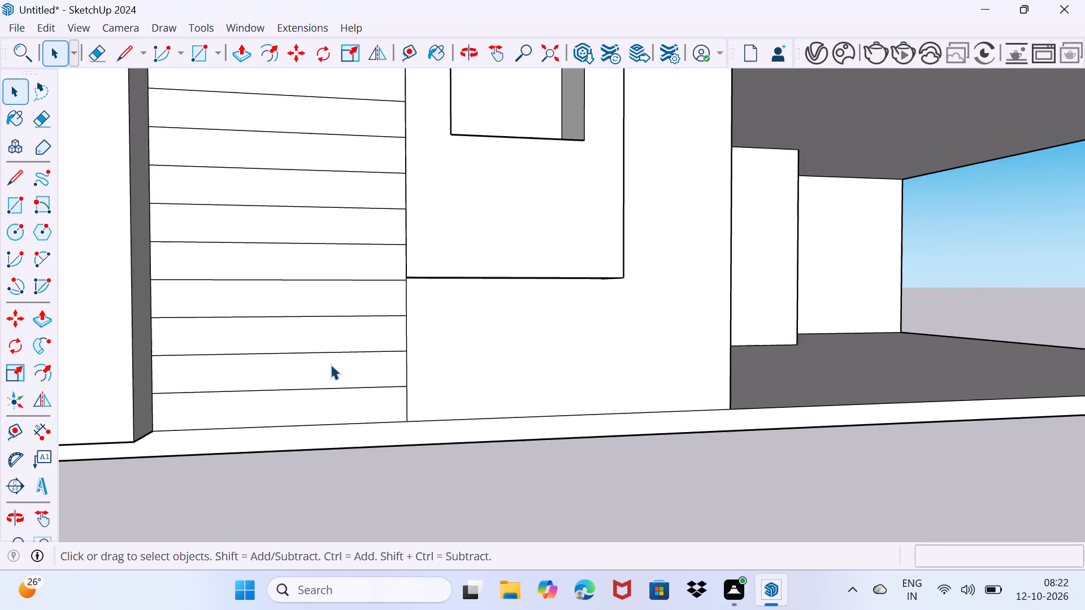
{"action": "scroll", "coordinate": [331, 364], "scroll_direction": "down", "scroll_amount": 7}
{"action": "middle_click_drag", "start_coordinate": [293, 286], "coordinate": [293, 402]}
{"action": "scroll", "coordinate": [298, 411], "scroll_direction": "down", "scroll_amount": 3}
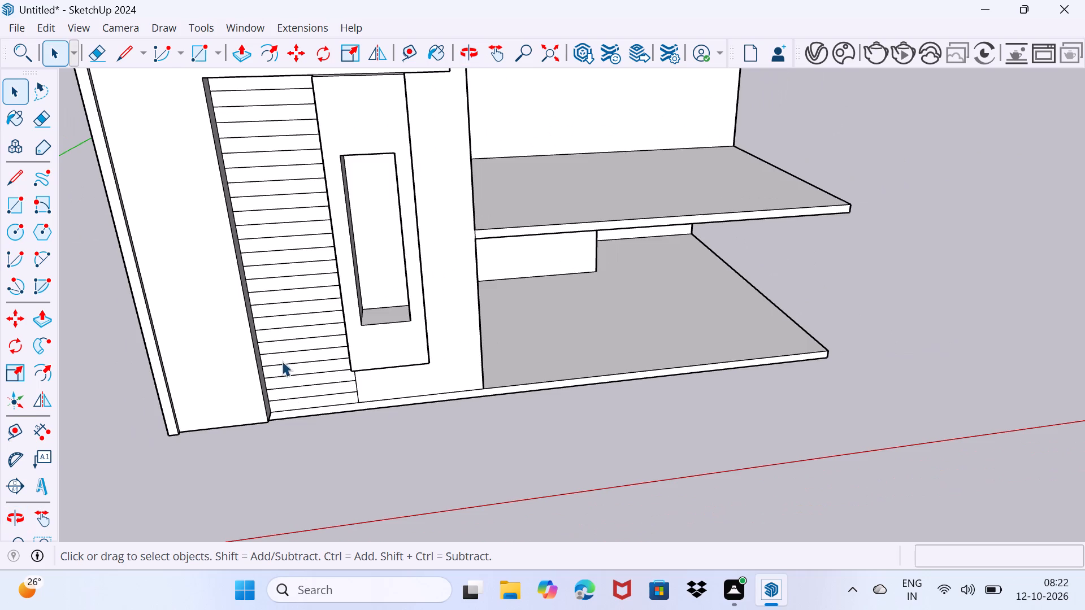
{"action": "scroll", "coordinate": [281, 360], "scroll_direction": "down", "scroll_amount": 7}
{"action": "scroll", "coordinate": [262, 263], "scroll_direction": "up", "scroll_amount": 9}
{"action": "middle_click_drag", "start_coordinate": [256, 242], "coordinate": [286, 199]}
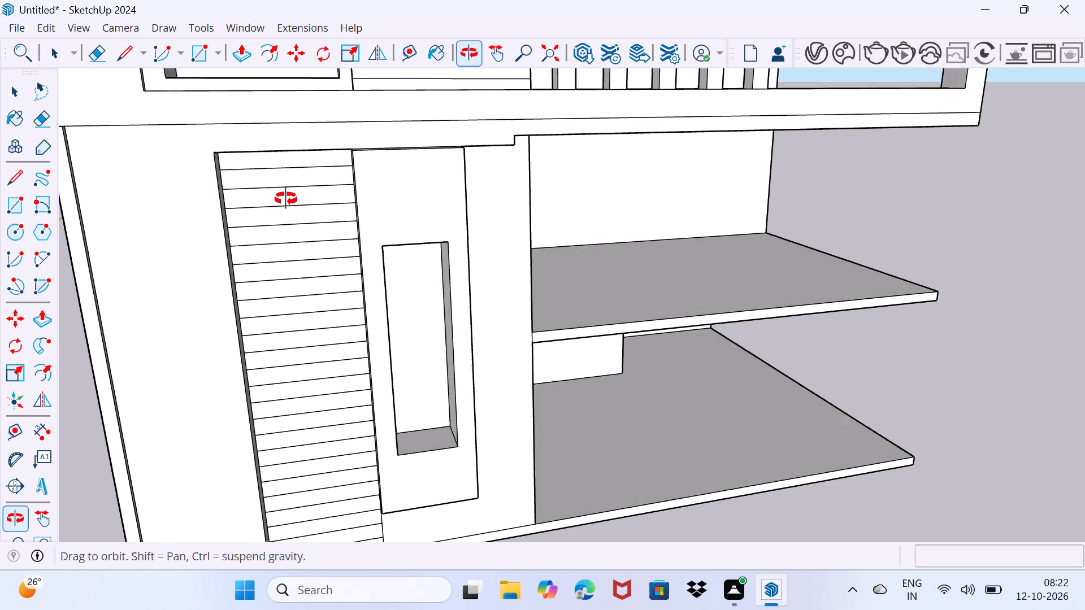
{"action": "middle_click_drag", "start_coordinate": [286, 199], "coordinate": [288, 180]}
{"action": "scroll", "coordinate": [288, 181], "scroll_direction": "up", "scroll_amount": 1}
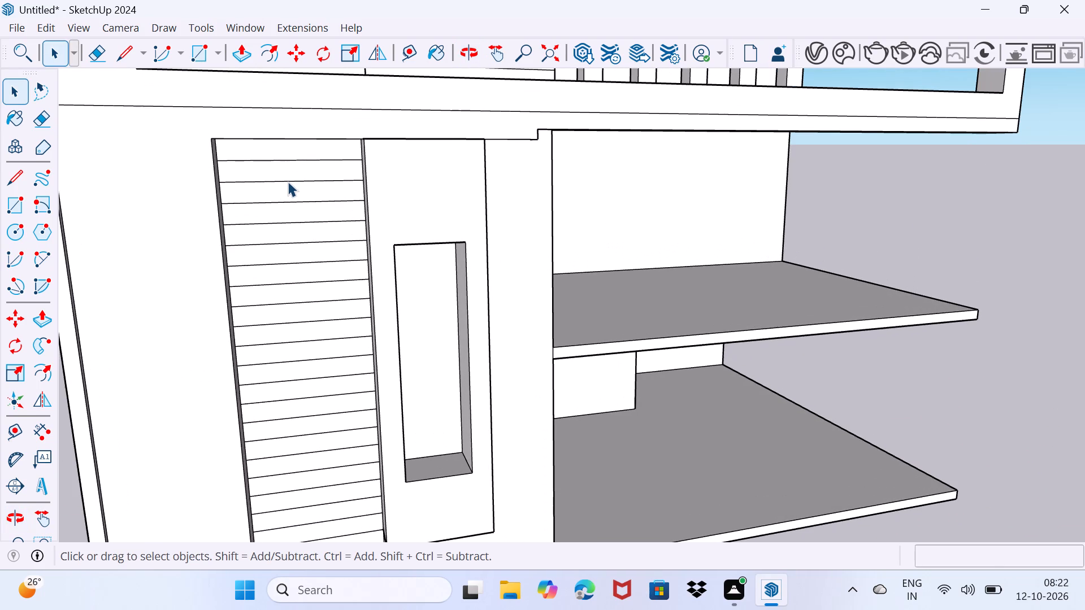
{"action": "scroll", "coordinate": [280, 185], "scroll_direction": "up", "scroll_amount": 2}
{"action": "middle_click_drag", "start_coordinate": [262, 188], "coordinate": [244, 198]}
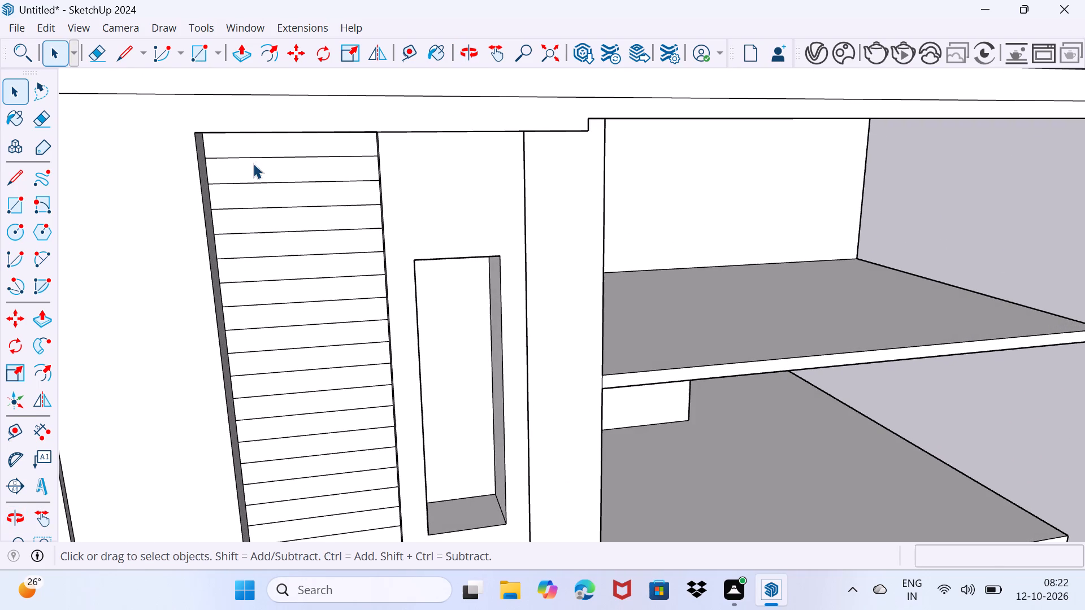
{"action": "left_click", "coordinate": [260, 158]}
{"action": "scroll", "coordinate": [258, 171], "scroll_direction": "down", "scroll_amount": 1}
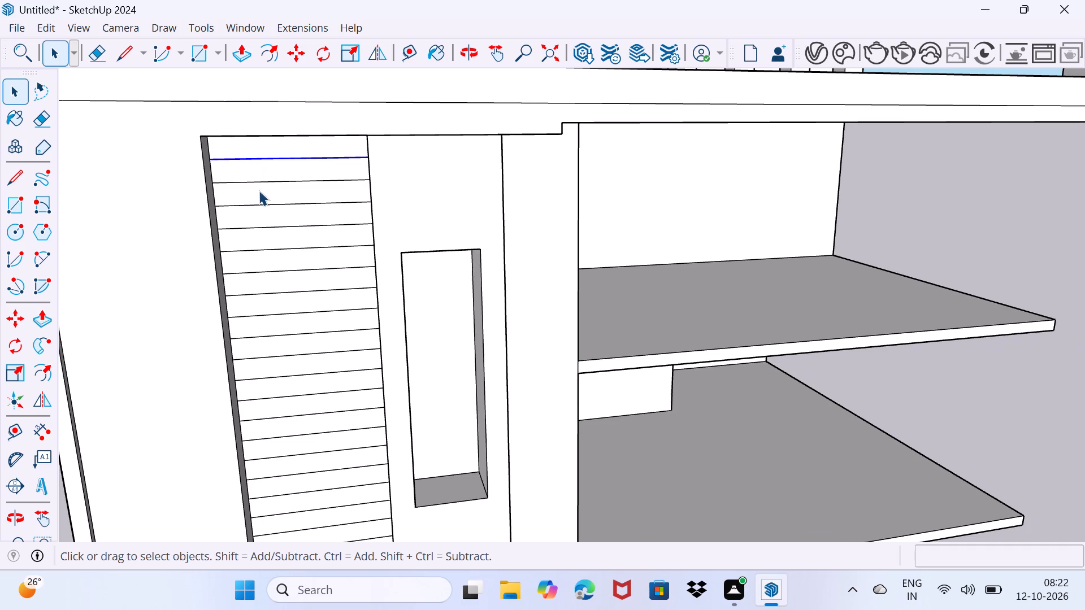
{"action": "left_click", "coordinate": [261, 180]}
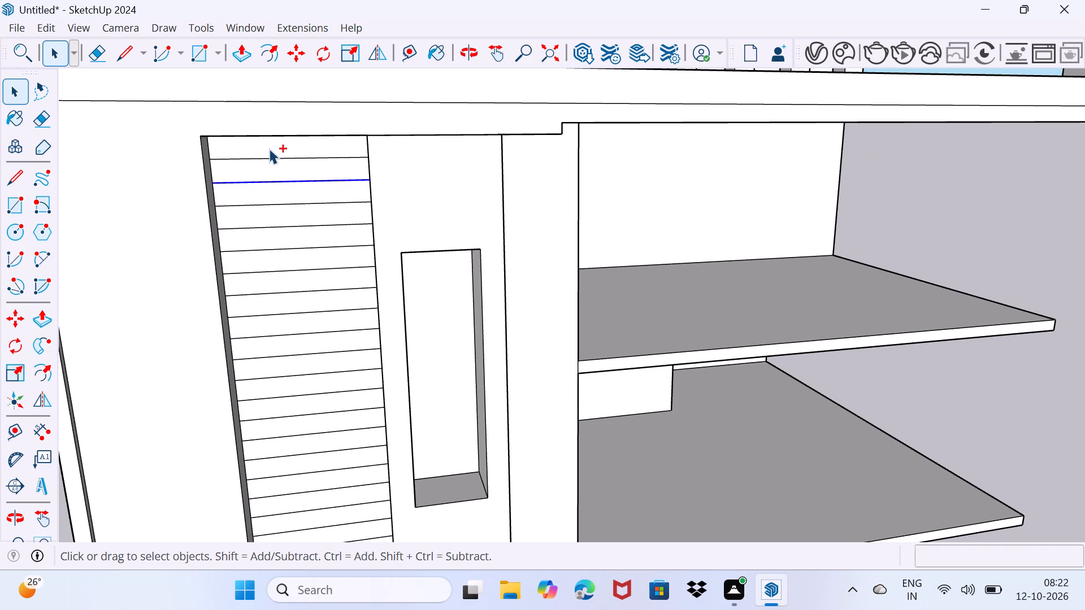
{"action": "left_click", "coordinate": [268, 155], "text": "ctrl"}
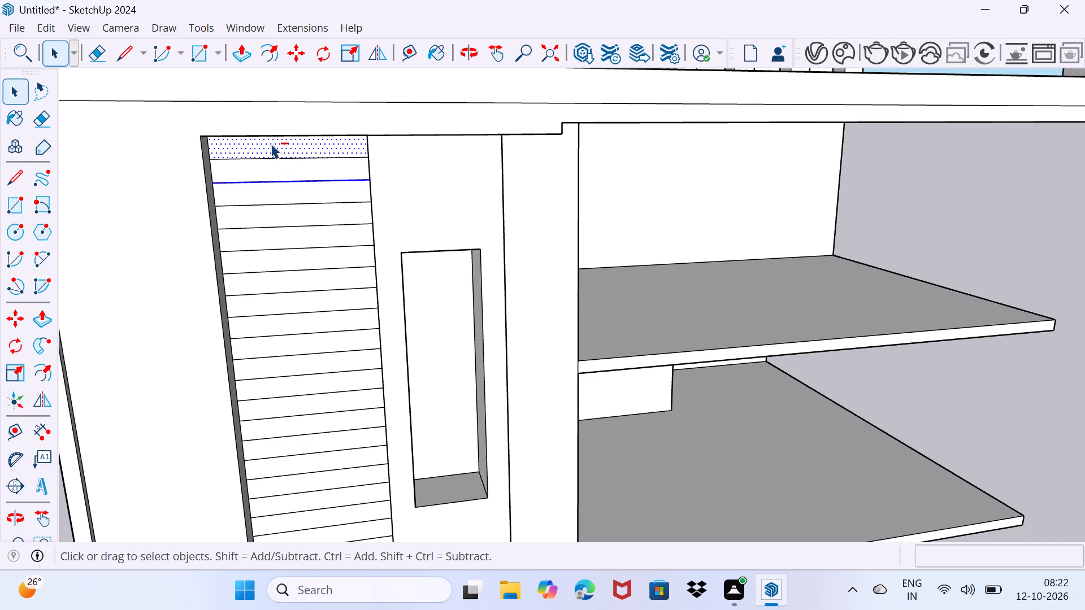
{"action": "left_click_drag", "start_coordinate": [271, 143], "coordinate": [277, 138], "text": "ctrl+shift"}
{"action": "left_click", "coordinate": [279, 148], "text": "ctrl+shift"}
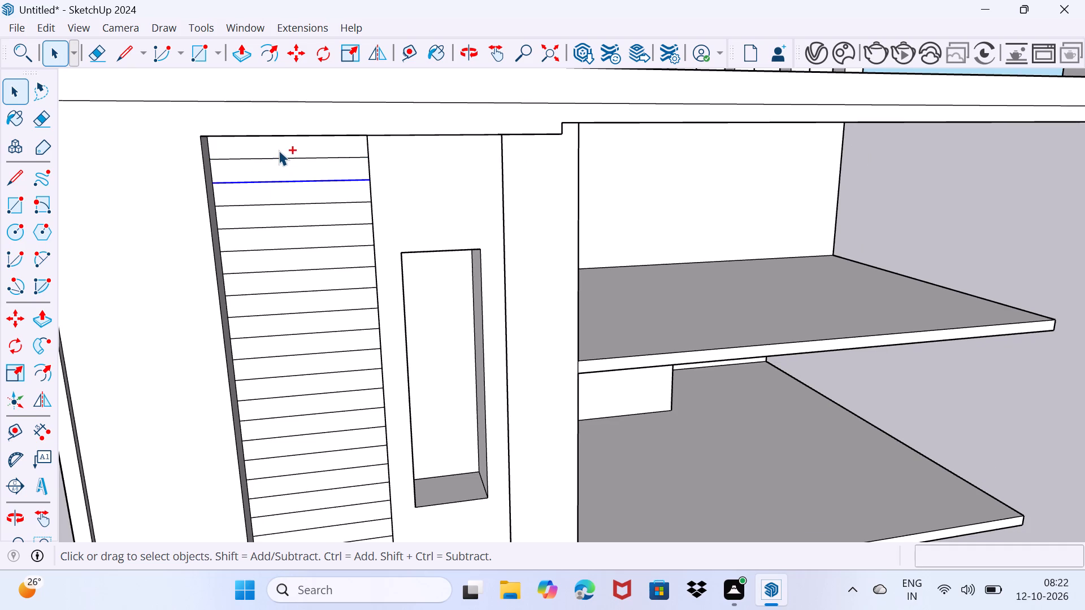
{"action": "left_click", "coordinate": [276, 157], "text": "ctrl"}
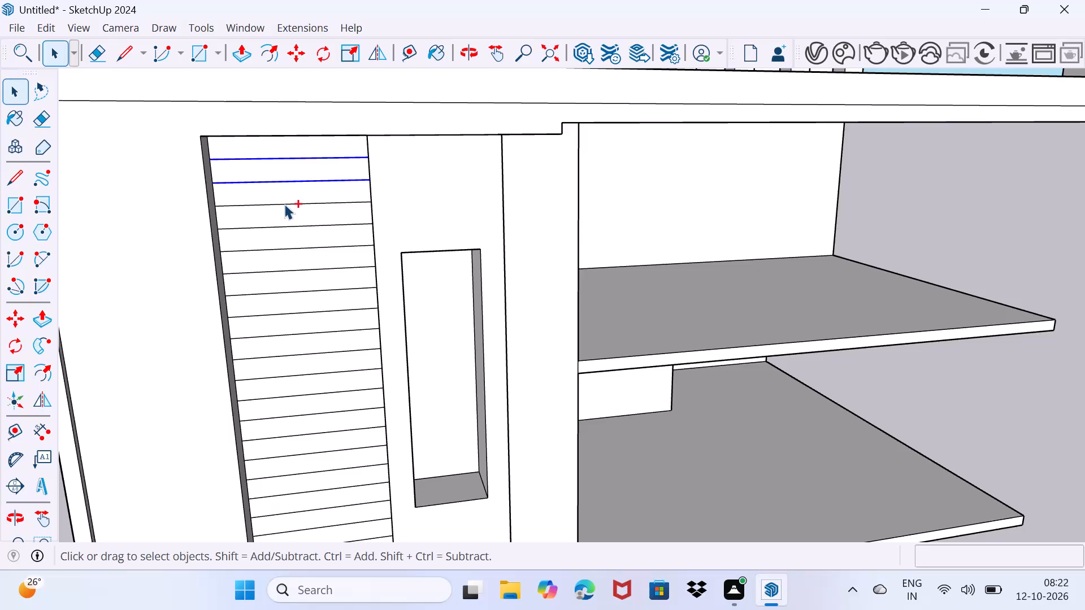
{"action": "left_click", "coordinate": [284, 204], "text": "ctrl"}
{"action": "middle_click_drag", "start_coordinate": [288, 234], "coordinate": [285, 144], "text": "ctrl"}
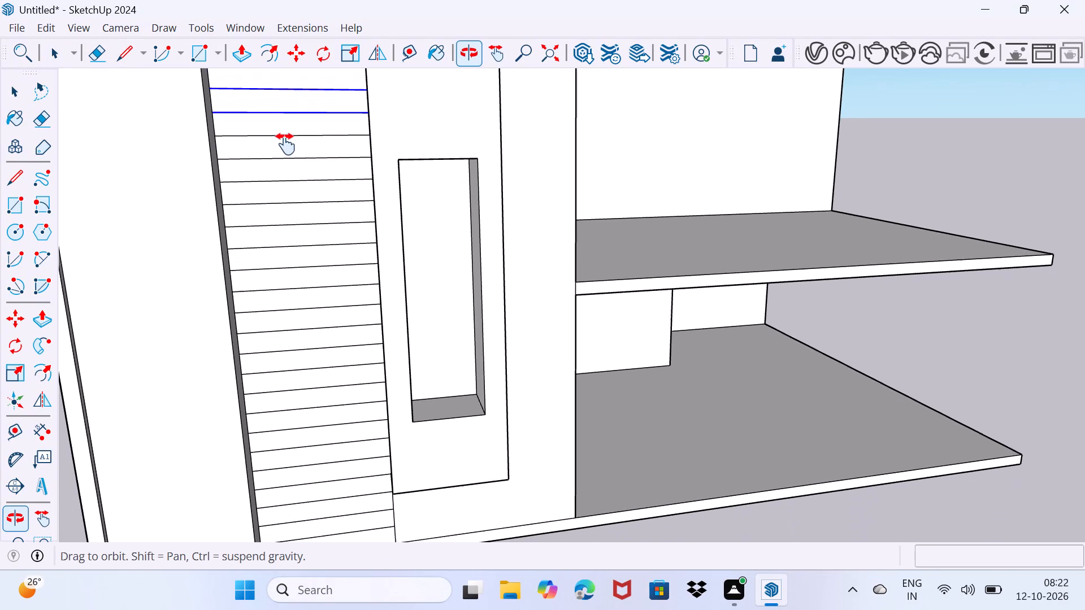
{"action": "middle_click_drag", "start_coordinate": [285, 144], "coordinate": [285, 129], "text": "ctrl"}
{"action": "left_click", "coordinate": [287, 121], "text": "ctrl"}
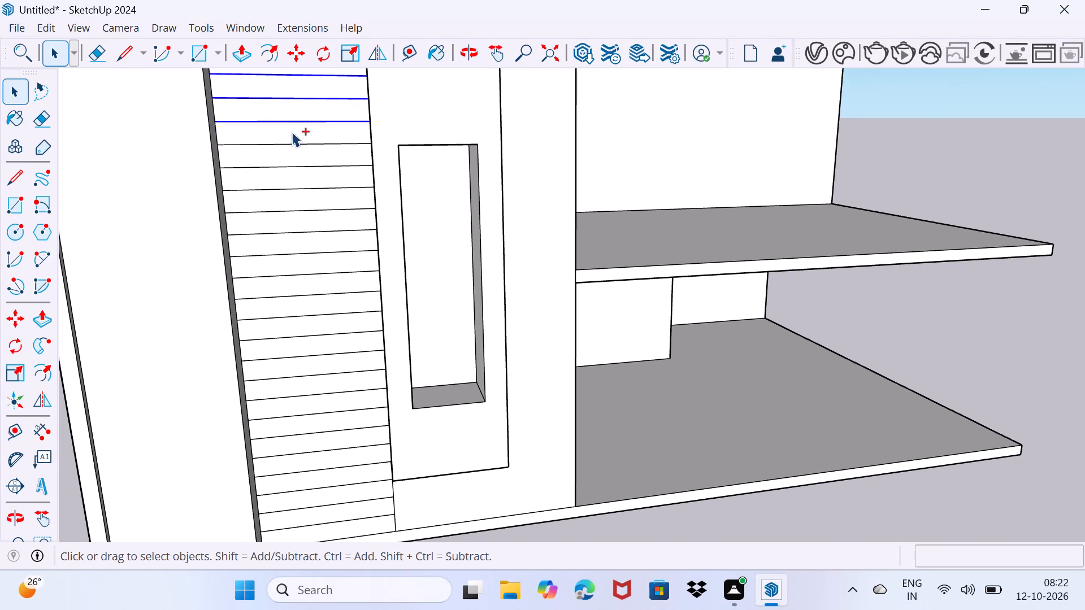
{"action": "left_click", "coordinate": [293, 145], "text": "ctrl"}
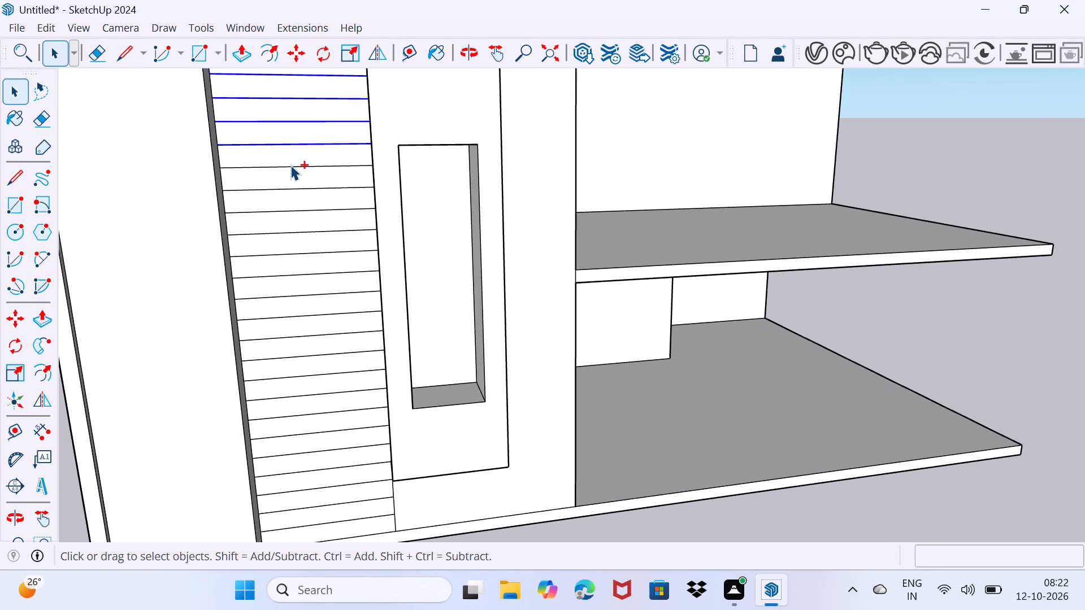
{"action": "left_click", "coordinate": [290, 165], "text": "ctrl"}
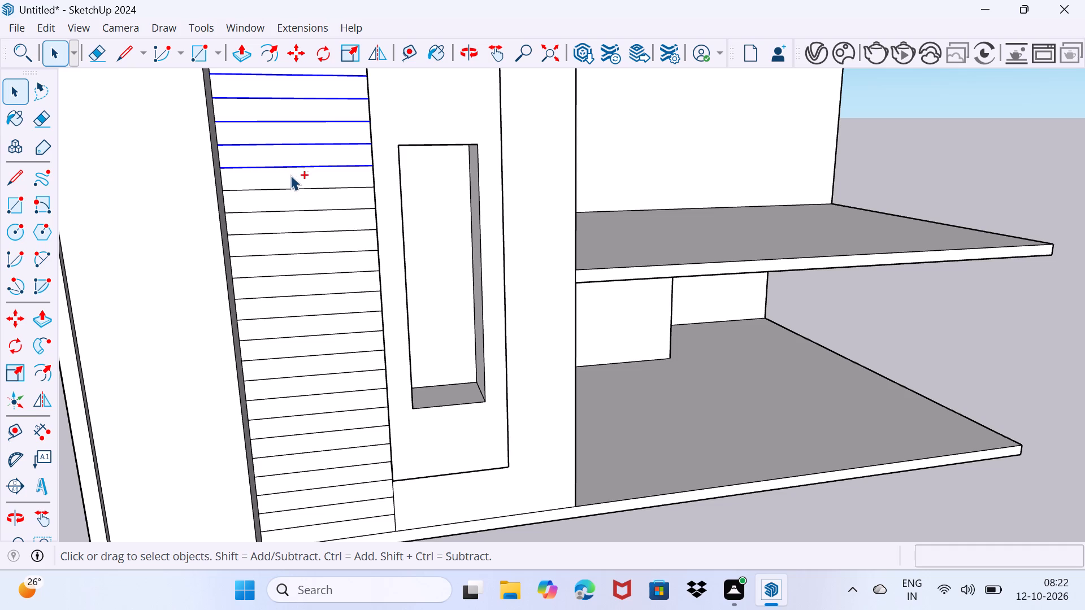
{"action": "left_click", "coordinate": [291, 189], "text": "ctrl"}
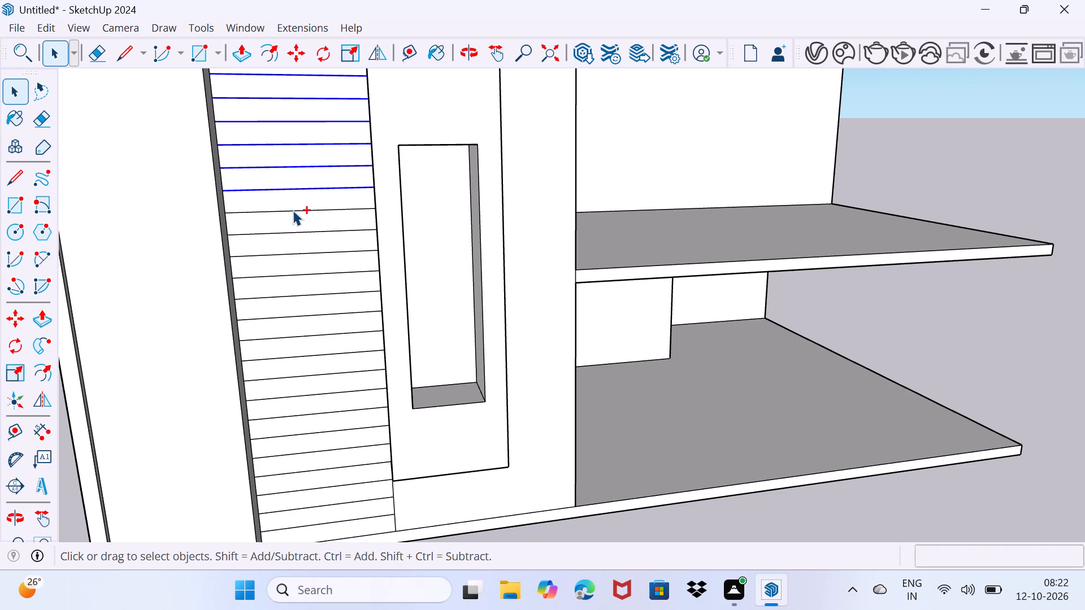
{"action": "left_click", "coordinate": [293, 210], "text": "ctrl"}
{"action": "left_click", "coordinate": [297, 232], "text": "ctrl"}
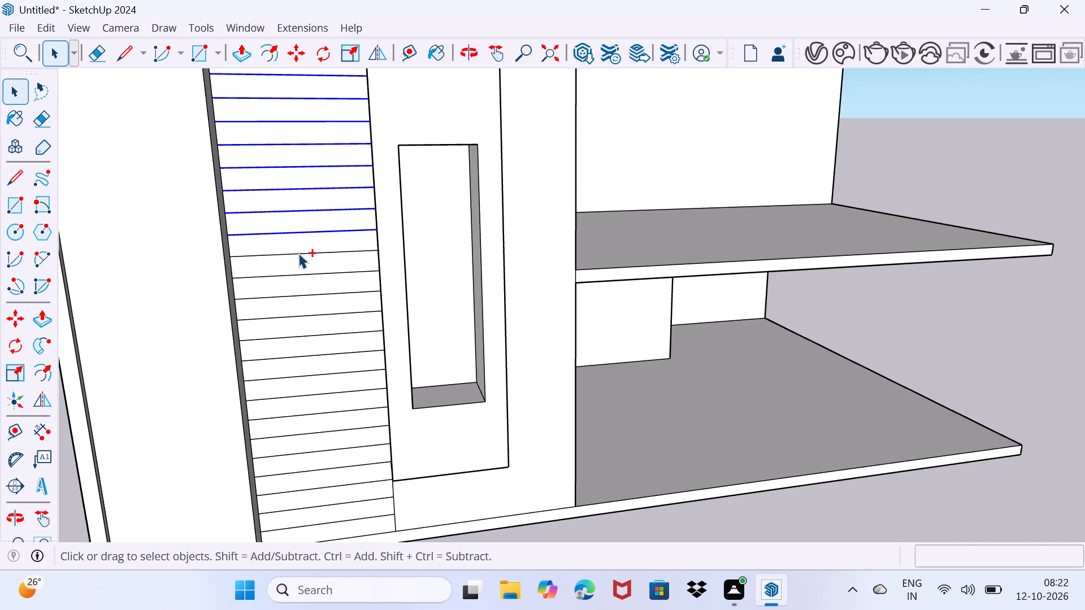
{"action": "left_click", "coordinate": [298, 253], "text": "ctrl"}
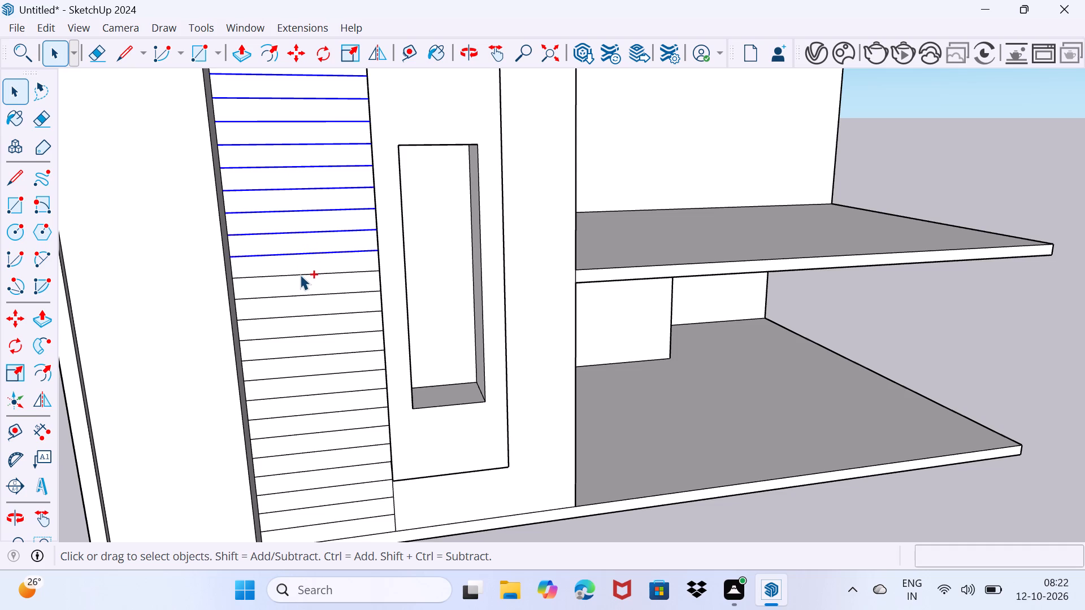
{"action": "left_click", "coordinate": [300, 274], "text": "ctrl"}
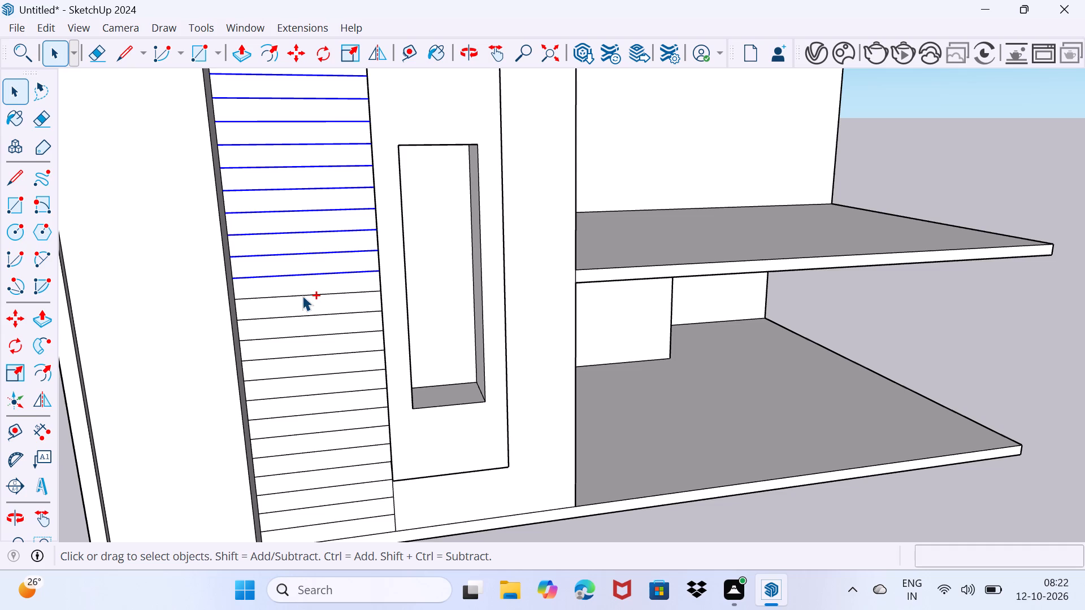
{"action": "left_click", "coordinate": [302, 295], "text": "ctrl"}
{"action": "left_click", "coordinate": [305, 314], "text": "ctrl"}
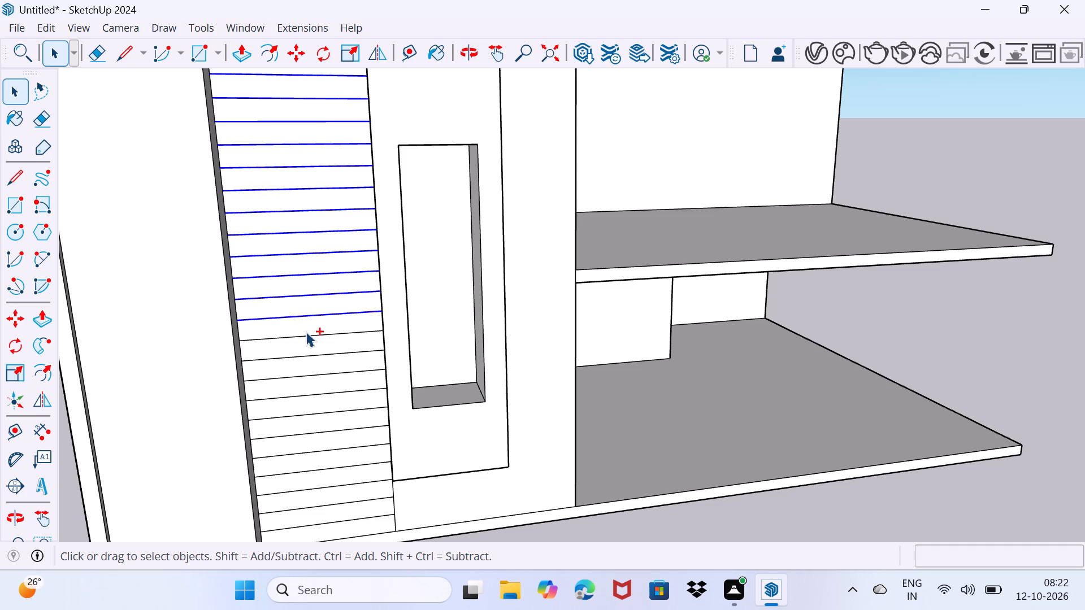
Add the remaining lower dividing lines to the selection and copy all the selected lines 0.3" along the green axis.
{"action": "left_click", "coordinate": [306, 334], "text": "ctrl"}
{"action": "left_click", "coordinate": [310, 356], "text": "ctrl"}
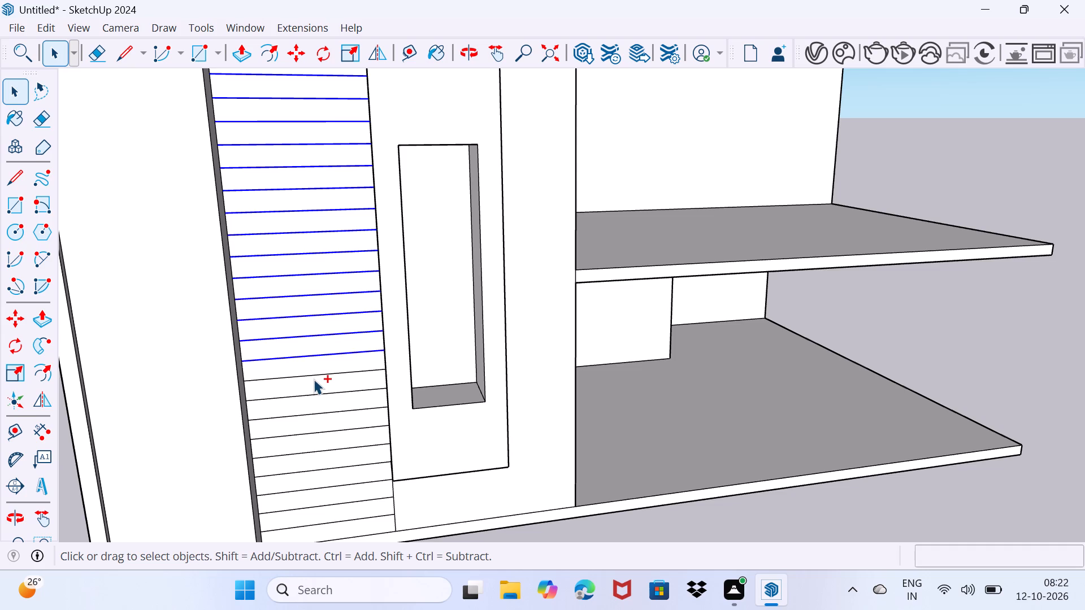
{"action": "left_click", "coordinate": [314, 374], "text": "ctrl"}
{"action": "middle_click_drag", "start_coordinate": [315, 382], "coordinate": [304, 307], "text": "ctrl"}
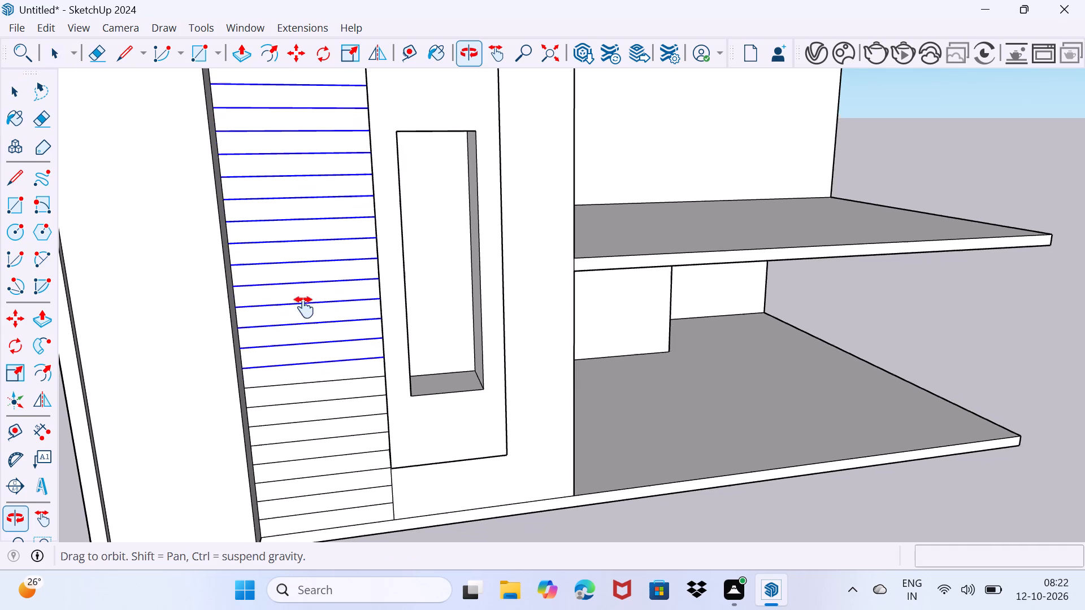
{"action": "middle_click_drag", "start_coordinate": [304, 307], "coordinate": [302, 302], "text": "ctrl"}
{"action": "left_click", "coordinate": [304, 315], "text": "ctrl"}
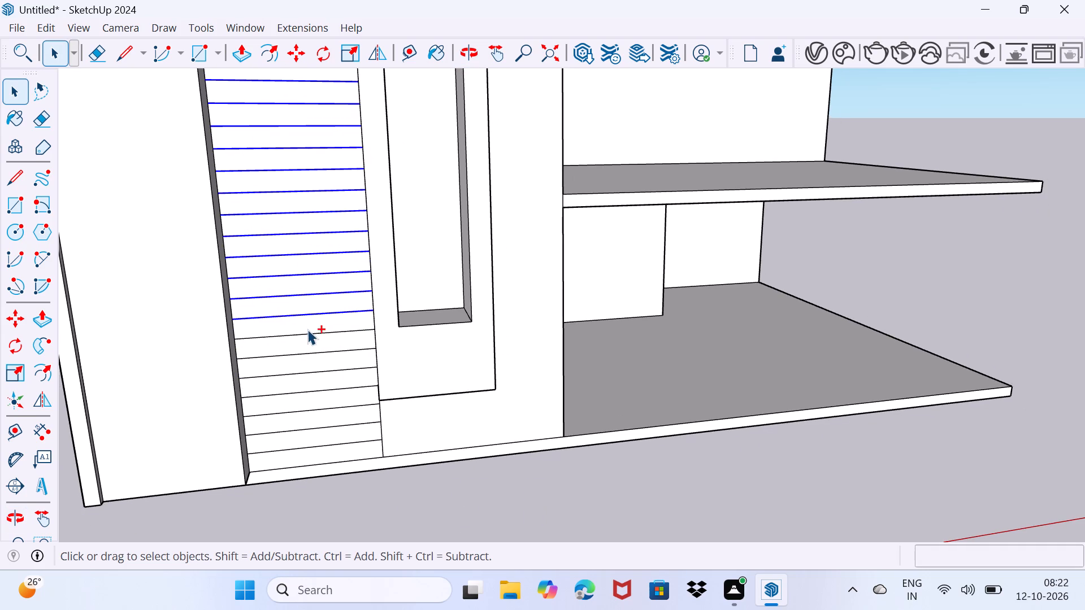
{"action": "left_click", "coordinate": [308, 334], "text": "ctrl"}
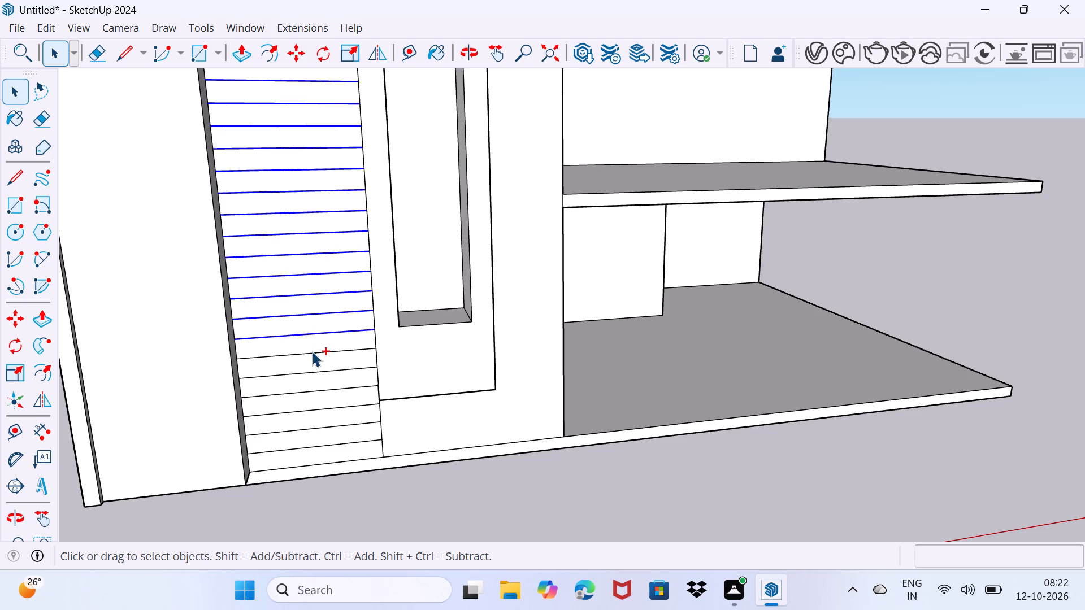
{"action": "left_click", "coordinate": [312, 351], "text": "ctrl"}
{"action": "left_click", "coordinate": [317, 372], "text": "ctrl"}
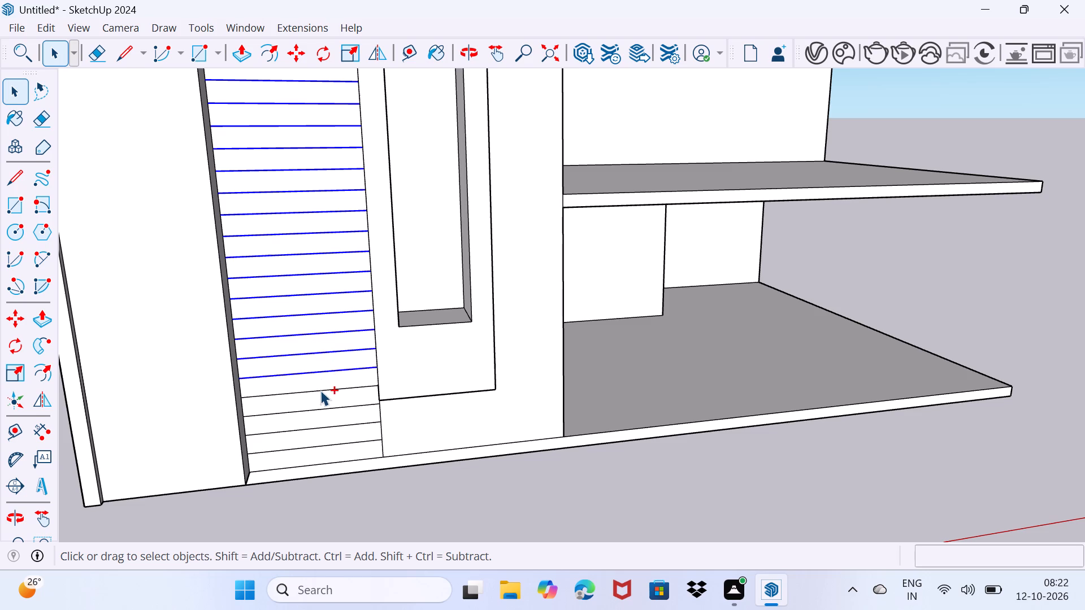
{"action": "left_click", "coordinate": [320, 390], "text": "ctrl"}
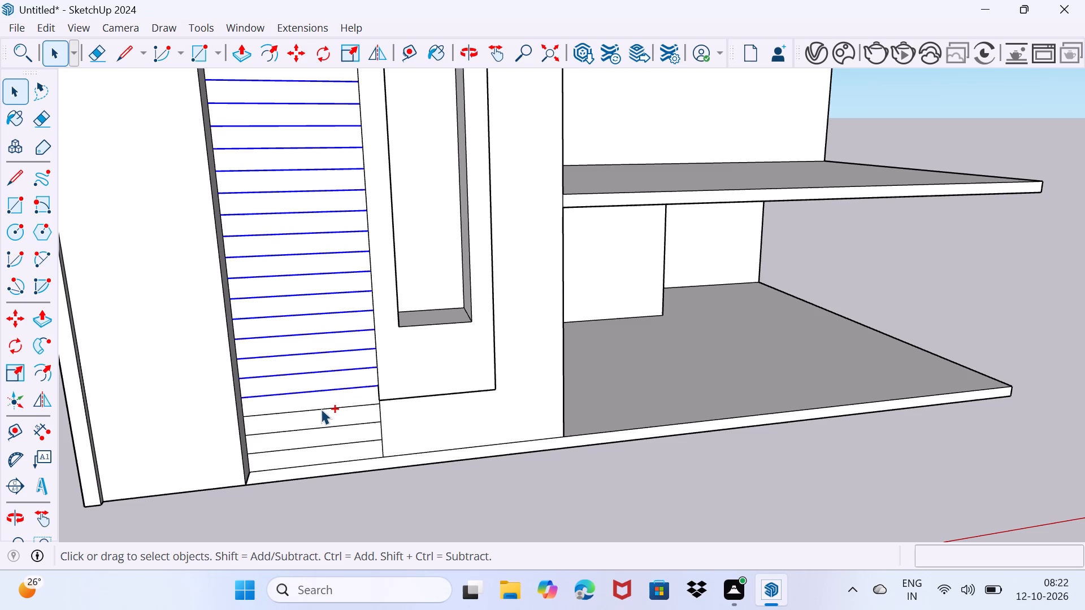
{"action": "left_click", "coordinate": [321, 408], "text": "ctrl"}
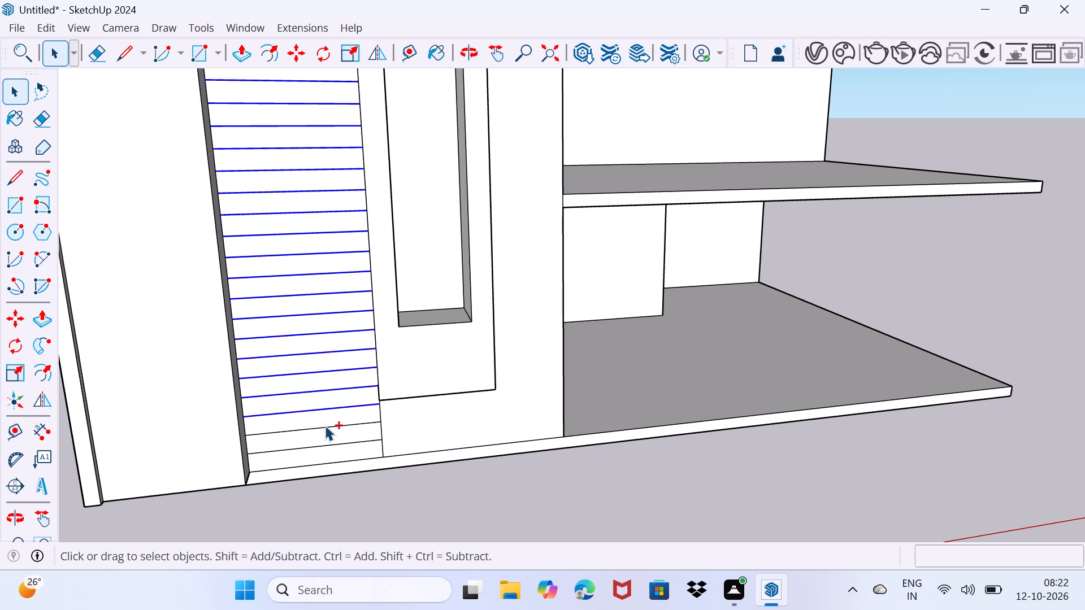
{"action": "left_click", "coordinate": [325, 425], "text": "ctrl"}
{"action": "left_click", "coordinate": [329, 444], "text": "ctrl"}
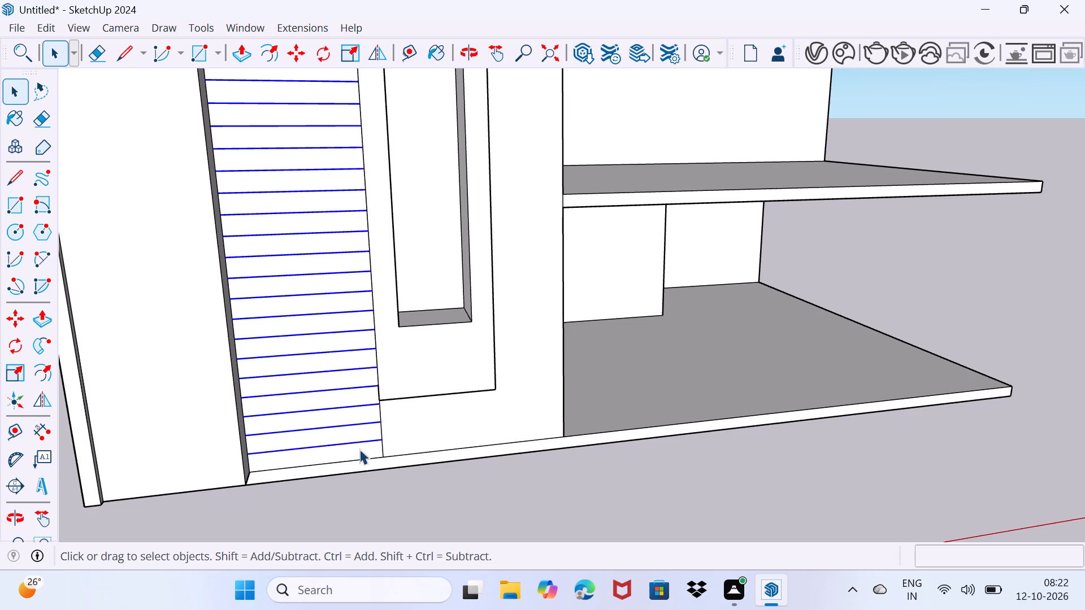
{"action": "key", "text": "m"}
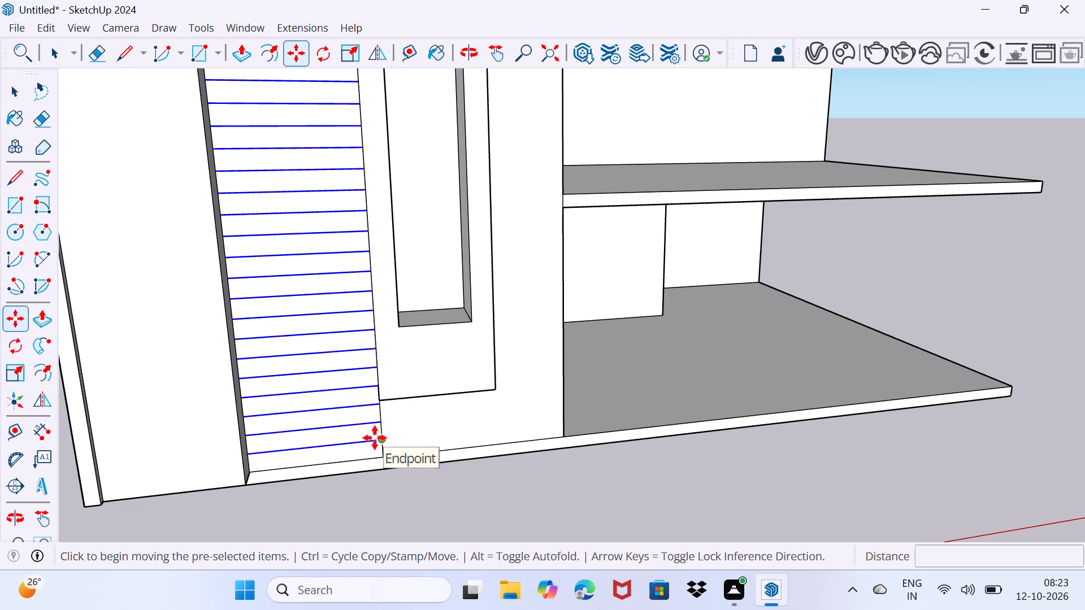
{"action": "left_click", "coordinate": [375, 438]}
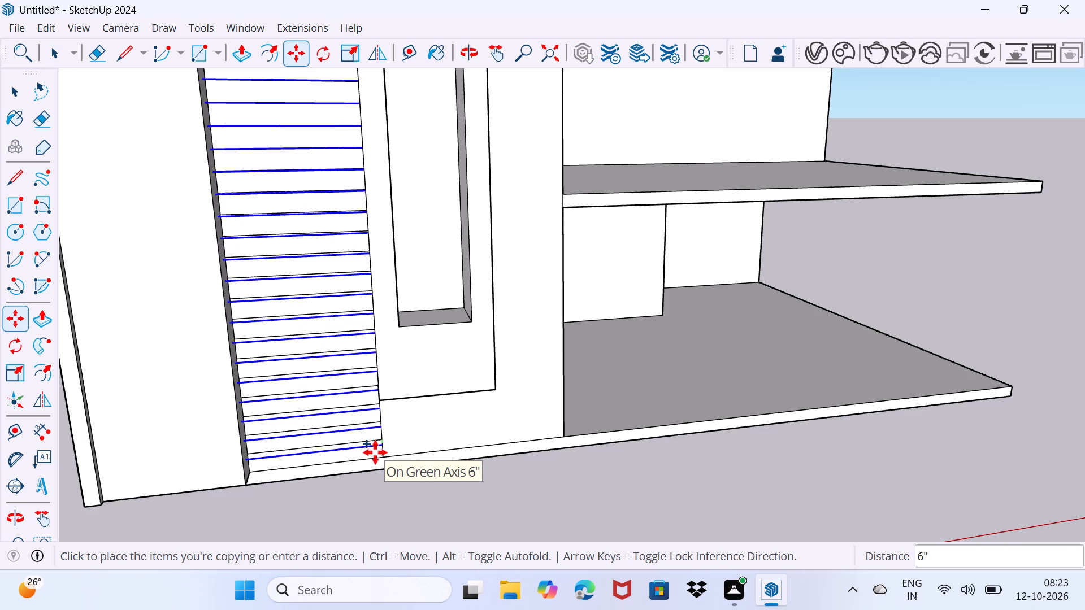
{"action": "type", "text": "0.3\""}
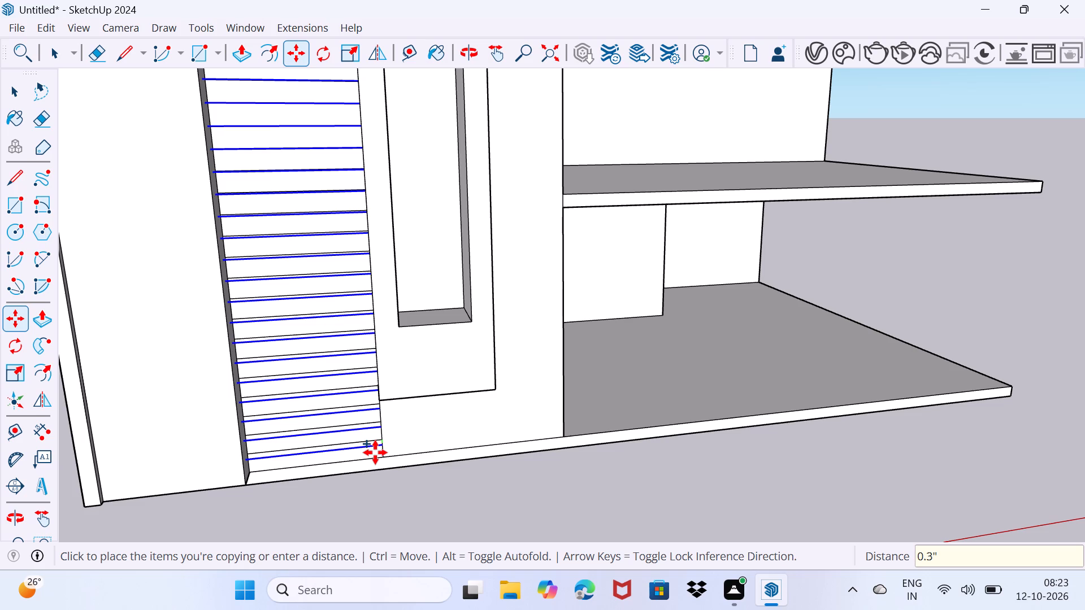
{"action": "key", "text": "Return"}
{"action": "key", "text": "space"}
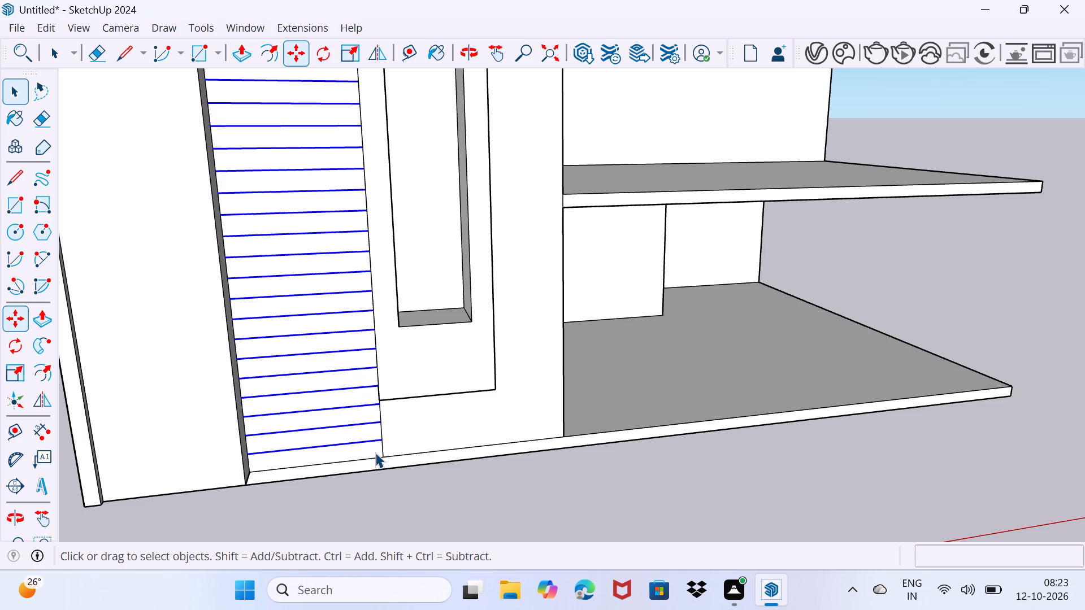
{"action": "left_click_drag", "start_coordinate": [403, 433], "coordinate": [410, 415]}
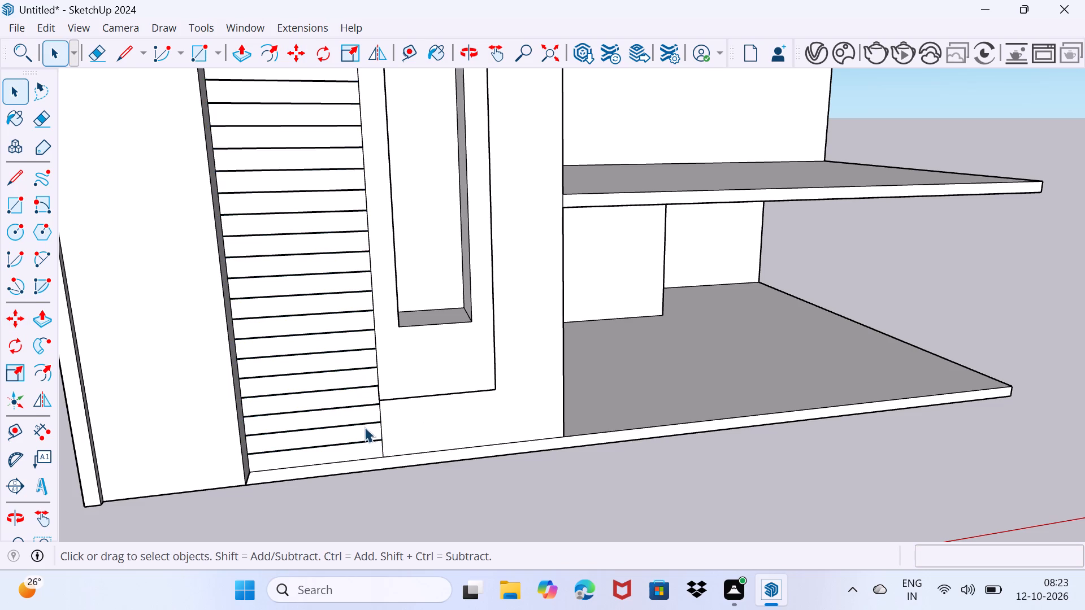
Push/Pull the topmost strip of the lined wall area by 0.4".
{"action": "scroll", "coordinate": [364, 427], "scroll_direction": "up", "scroll_amount": 4}
{"action": "scroll", "coordinate": [365, 424], "scroll_direction": "down", "scroll_amount": 4}
{"action": "middle_click_drag", "start_coordinate": [366, 425], "coordinate": [290, 442]}
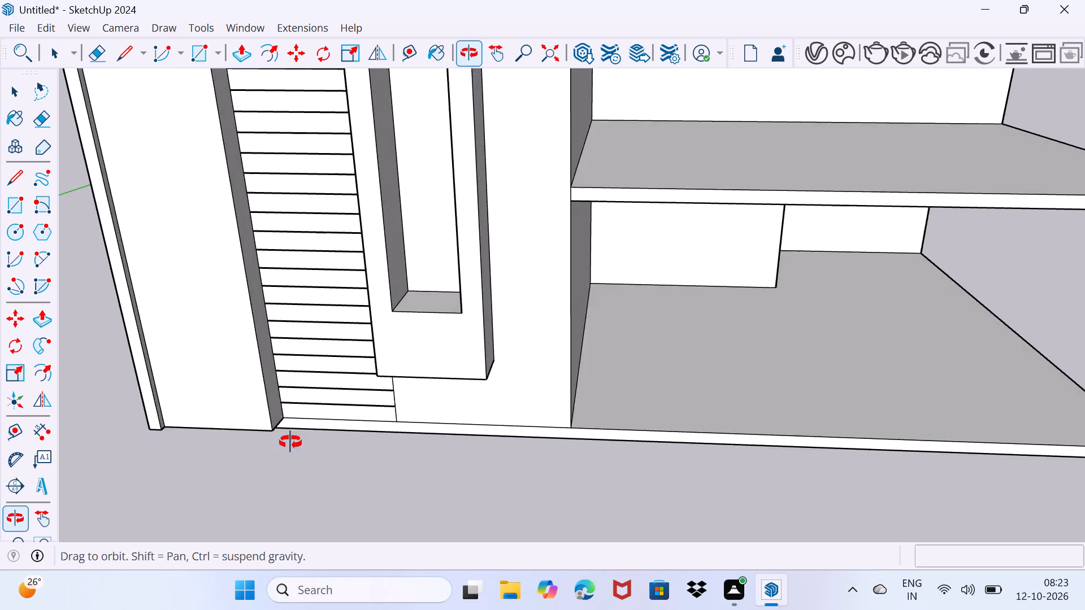
{"action": "middle_click_drag", "start_coordinate": [290, 442], "coordinate": [314, 596]}
{"action": "middle_click_drag", "start_coordinate": [258, 191], "coordinate": [265, 186]}
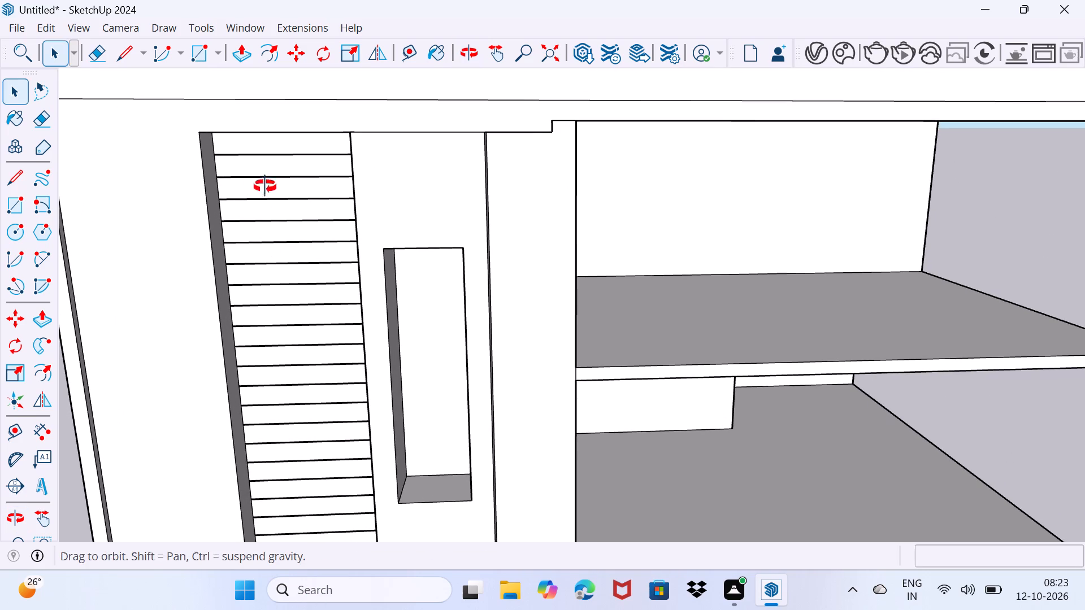
{"action": "middle_click_drag", "start_coordinate": [265, 186], "coordinate": [299, 154]}
{"action": "scroll", "coordinate": [298, 132], "scroll_direction": "up", "scroll_amount": 2}
{"action": "left_click", "coordinate": [289, 136]}
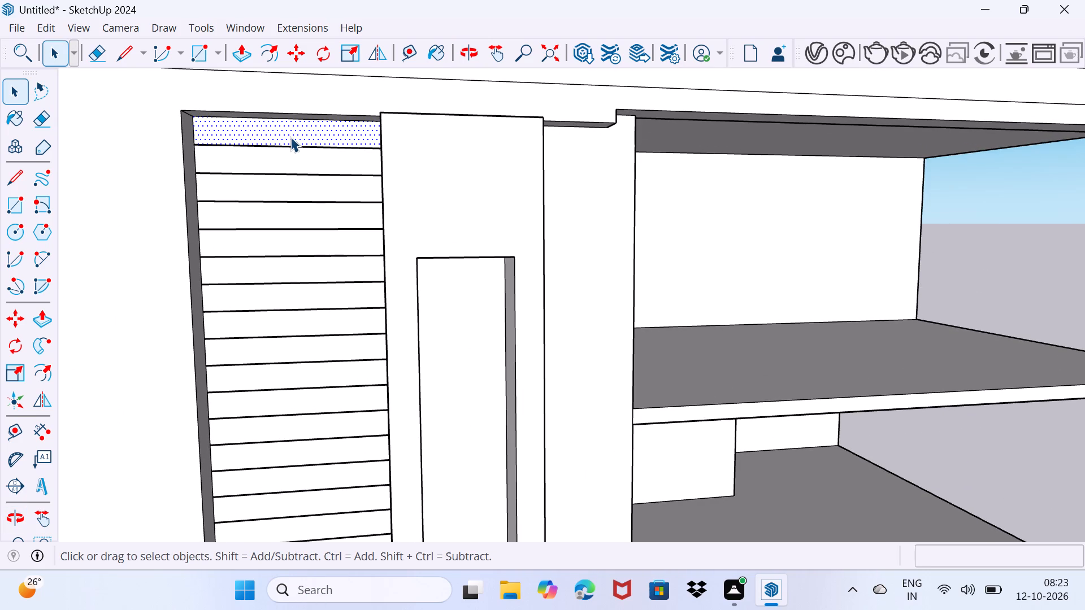
{"action": "key", "text": "p"}
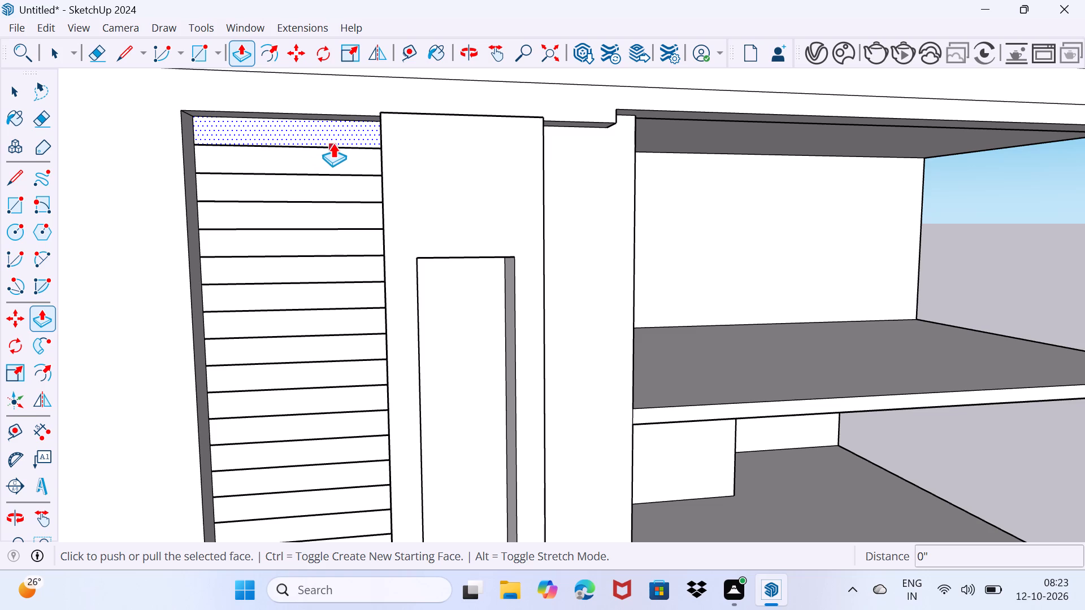
{"action": "middle_click_drag", "start_coordinate": [320, 133], "coordinate": [266, 166]}
{"action": "left_click", "coordinate": [272, 142]}
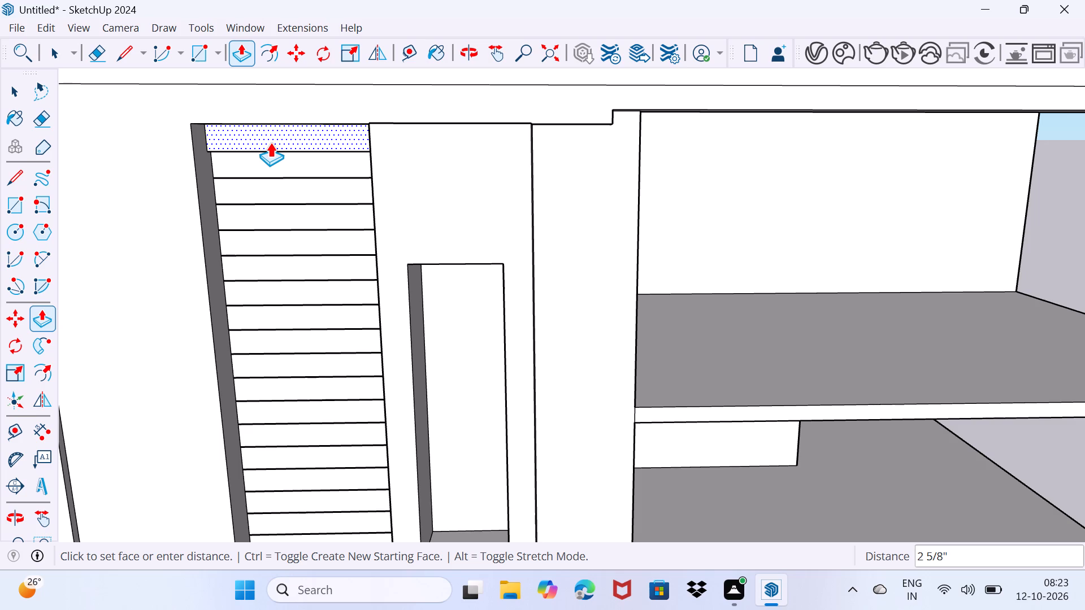
{"action": "type", "text": "0."}
{"action": "type", "text": "4\""}
{"action": "key", "text": "Return"}
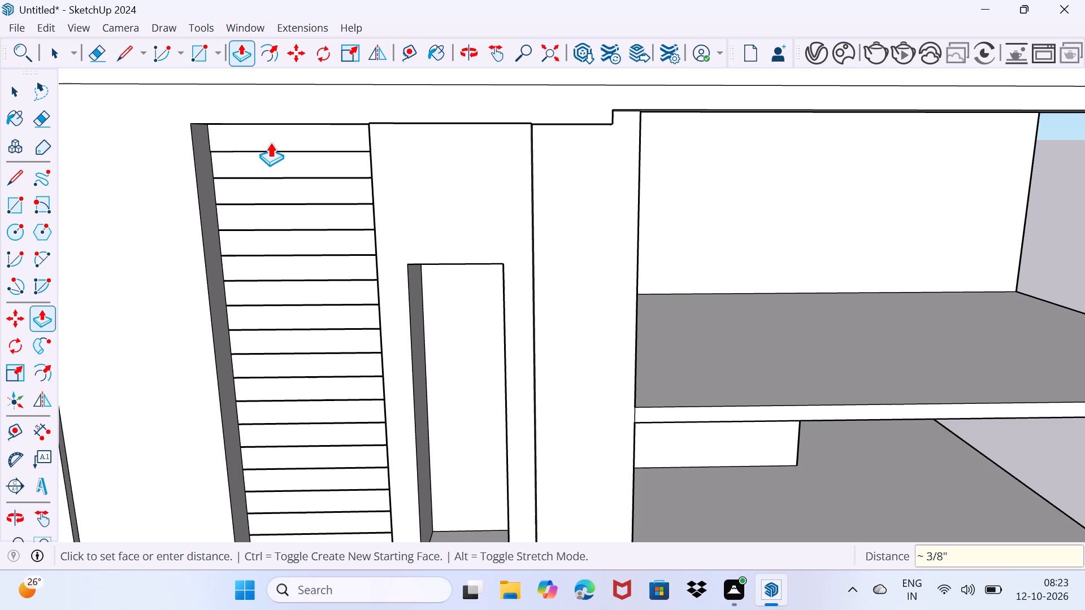
Repeat the 0.4" Push/Pull on the second and third strips from the top of the lined wall.
{"action": "scroll", "coordinate": [350, 230], "scroll_direction": "down", "scroll_amount": 3}
{"action": "scroll", "coordinate": [363, 185], "scroll_direction": "down", "scroll_amount": 2}
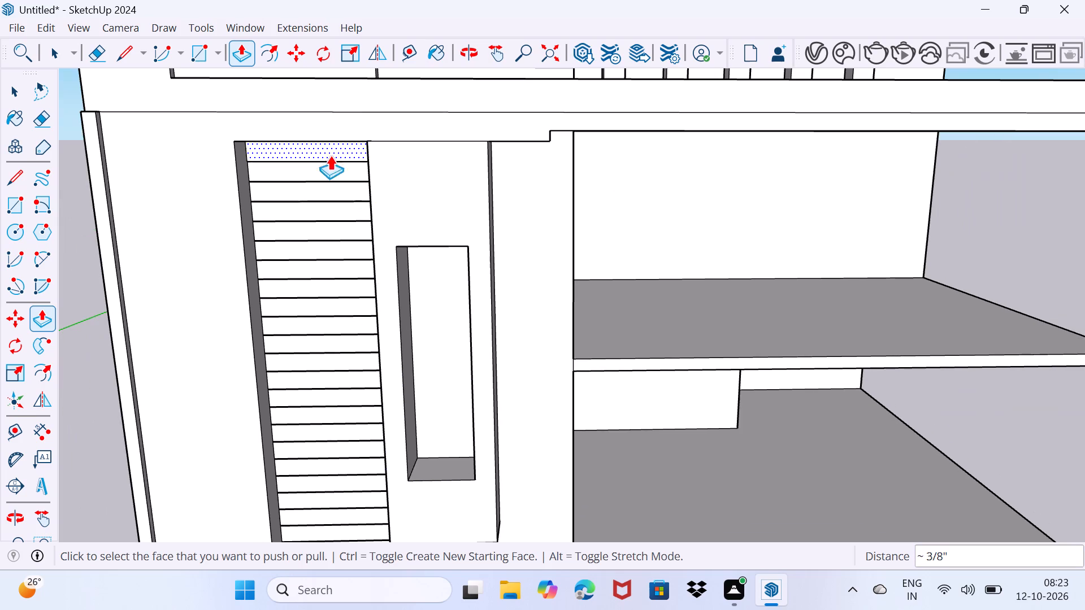
{"action": "middle_click_drag", "start_coordinate": [341, 185], "coordinate": [320, 125]}
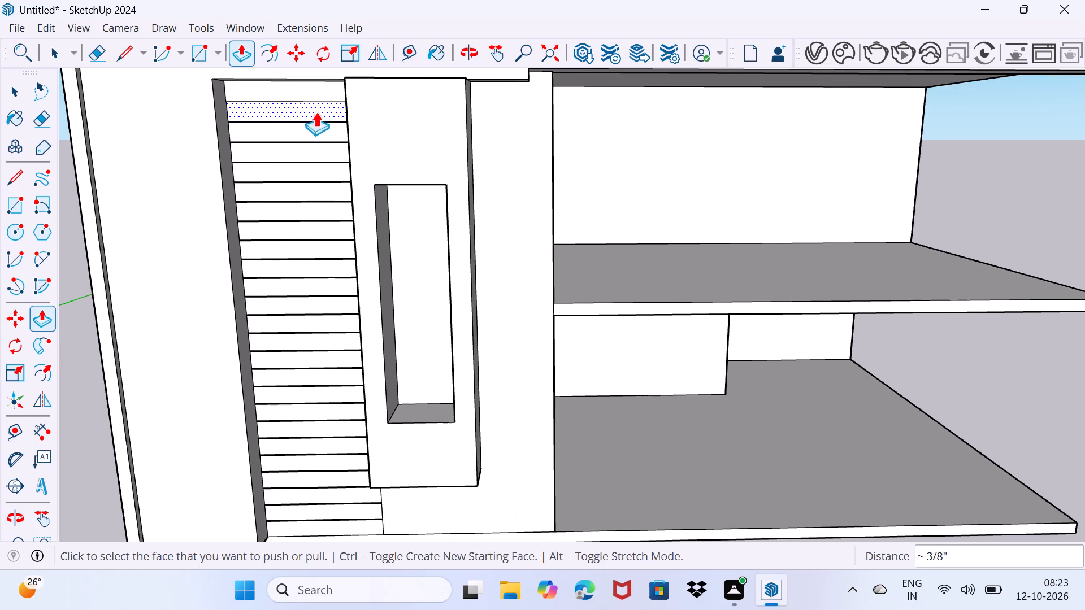
{"action": "double_click", "coordinate": [315, 108]}
{"action": "double_click", "coordinate": [309, 127]}
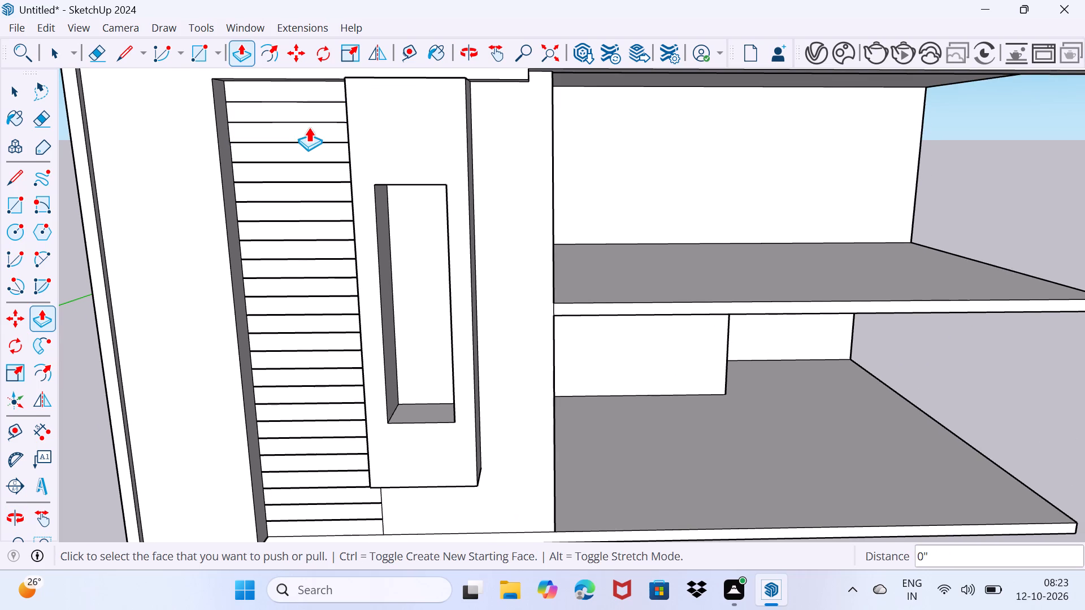
Repeat the same 0.4" Push/Pull on a further strip below the ones already pulled.
{"action": "middle_click_drag", "start_coordinate": [309, 130], "coordinate": [303, 106]}
{"action": "middle_click_drag", "start_coordinate": [310, 138], "coordinate": [306, 101]}
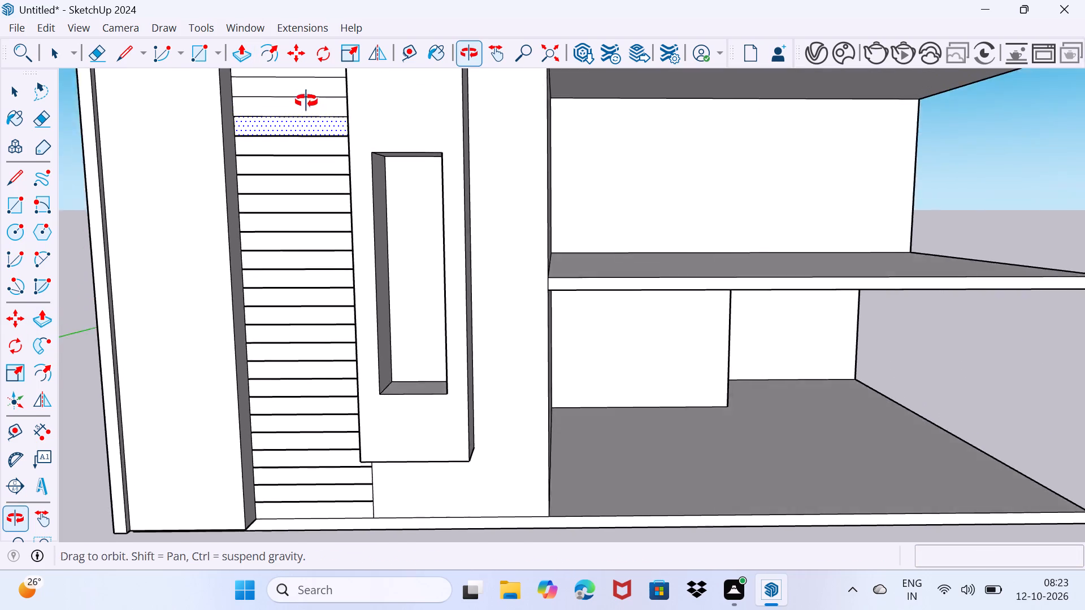
{"action": "middle_click_drag", "start_coordinate": [306, 101], "coordinate": [308, 62]}
{"action": "scroll", "coordinate": [303, 141], "scroll_direction": "up", "scroll_amount": 14}
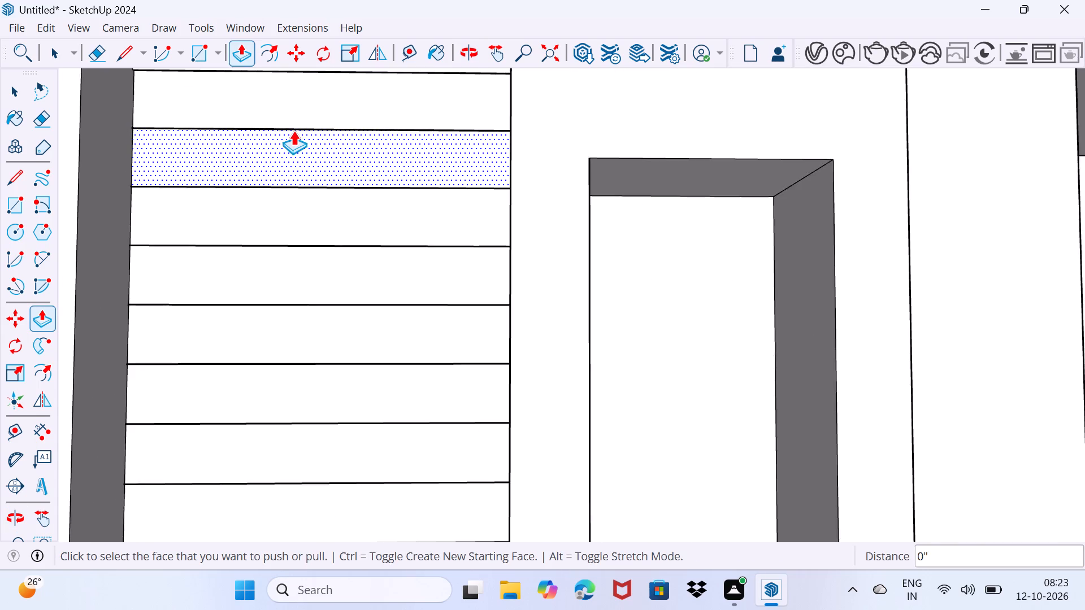
{"action": "scroll", "coordinate": [293, 130], "scroll_direction": "up", "scroll_amount": 2}
{"action": "middle_click_drag", "start_coordinate": [293, 130], "coordinate": [307, 171]}
{"action": "scroll", "coordinate": [293, 130], "scroll_direction": "up", "scroll_amount": 1}
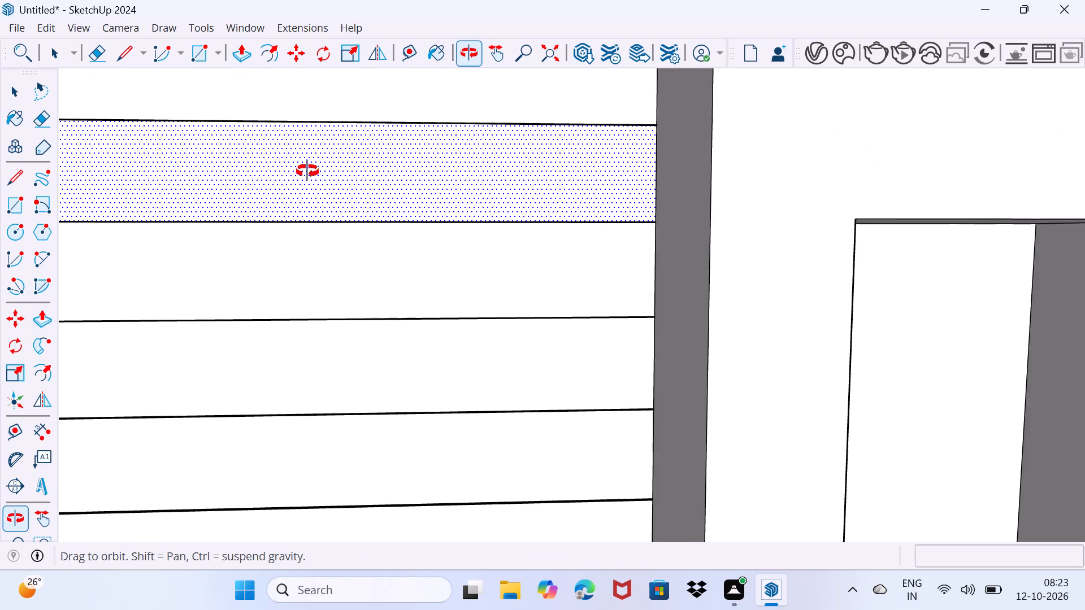
{"action": "middle_click_drag", "start_coordinate": [307, 171], "coordinate": [318, 176]}
{"action": "scroll", "coordinate": [318, 176], "scroll_direction": "down", "scroll_amount": 14}
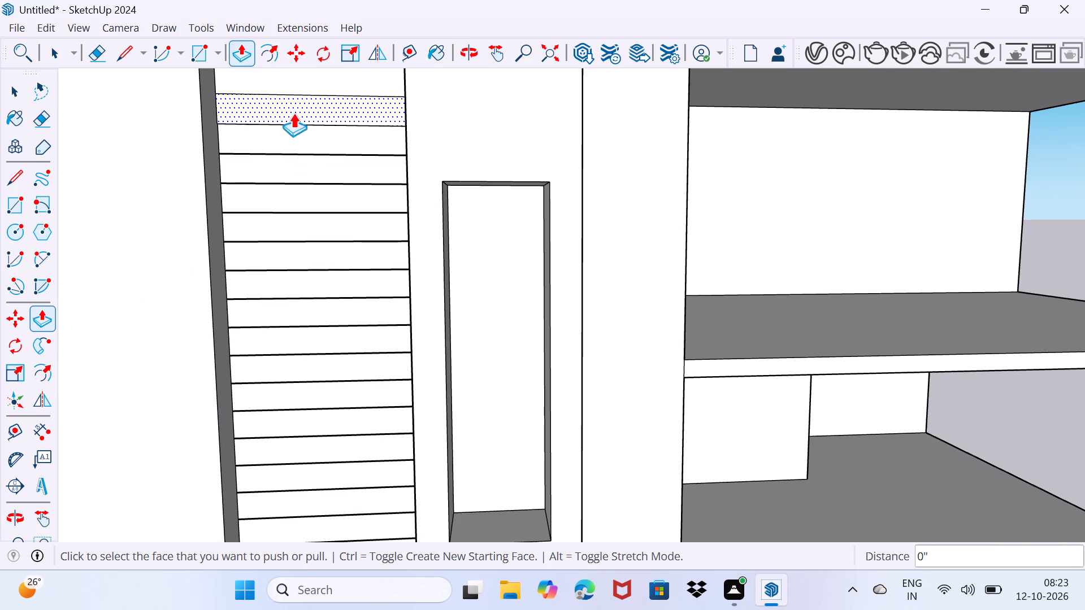
{"action": "middle_click_drag", "start_coordinate": [275, 120], "coordinate": [287, 81]}
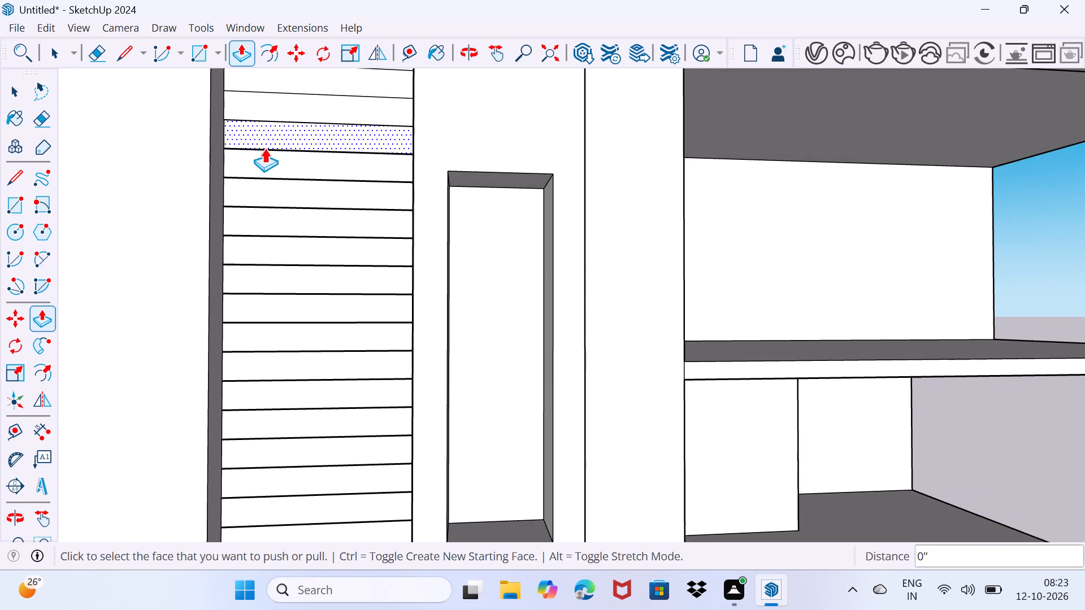
{"action": "scroll", "coordinate": [258, 149], "scroll_direction": "up", "scroll_amount": 20}
{"action": "scroll", "coordinate": [258, 149], "scroll_direction": "up", "scroll_amount": 8}
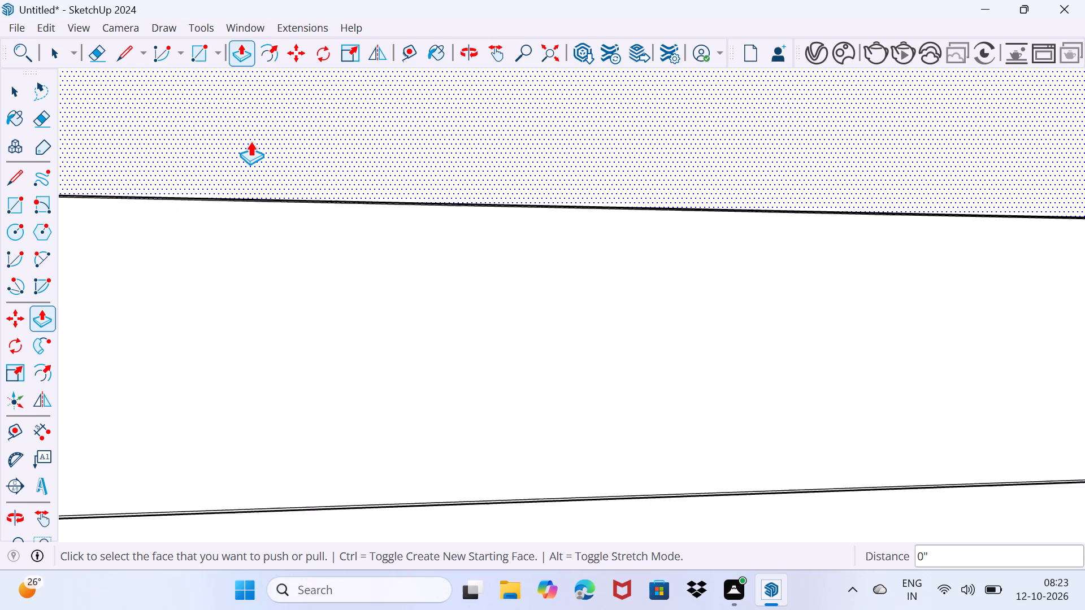
{"action": "scroll", "coordinate": [250, 141], "scroll_direction": "up", "scroll_amount": 1}
{"action": "scroll", "coordinate": [250, 141], "scroll_direction": "down", "scroll_amount": 17}
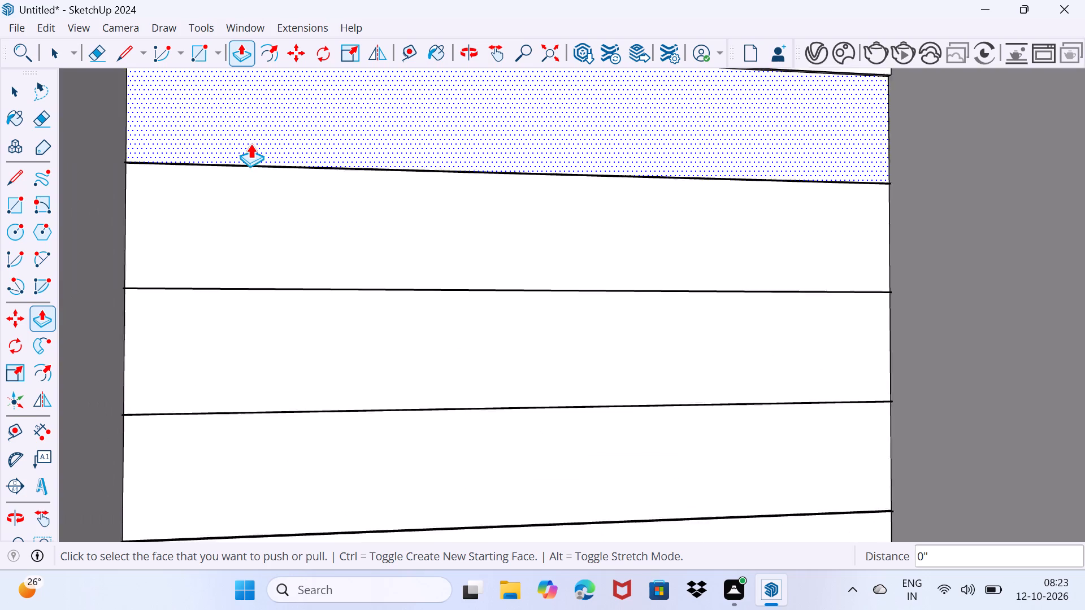
{"action": "scroll", "coordinate": [250, 143], "scroll_direction": "down", "scroll_amount": 6}
{"action": "double_click", "coordinate": [253, 182]}
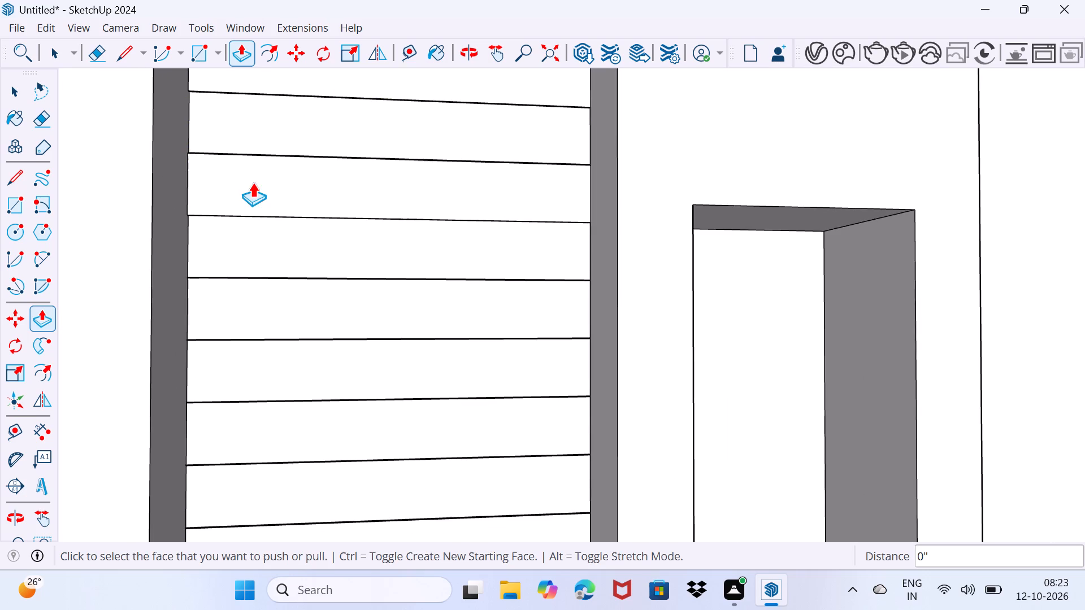
Pull the topmost strip of the lined wall outward 2" and repeat the same pull on the strip directly below it.
{"action": "scroll", "coordinate": [254, 145], "scroll_direction": "down", "scroll_amount": 4}
{"action": "middle_click_drag", "start_coordinate": [254, 142], "coordinate": [264, 198]}
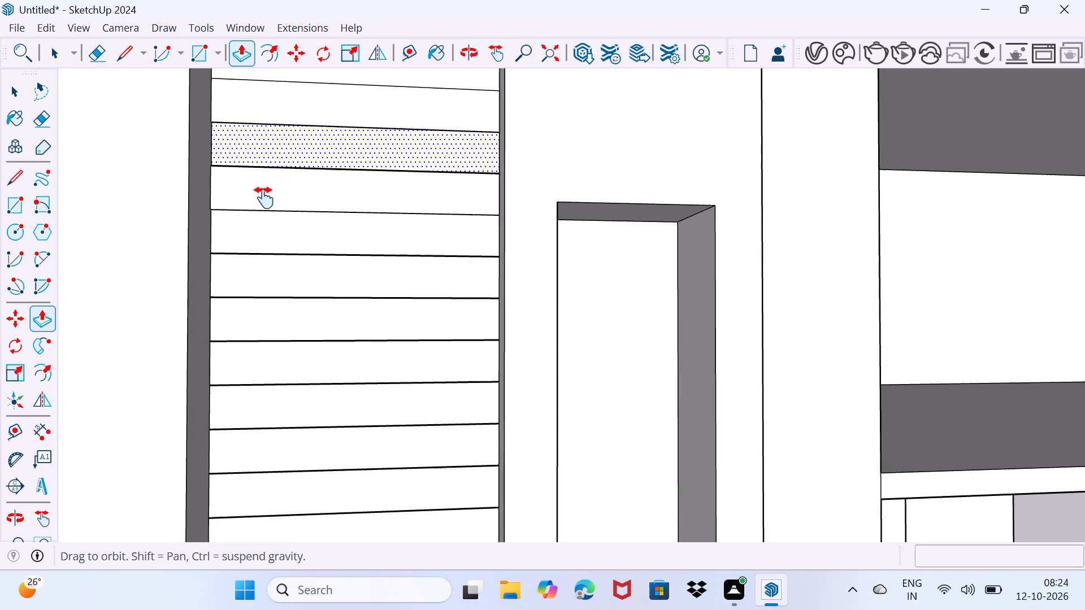
{"action": "middle_click_drag", "start_coordinate": [264, 198], "coordinate": [245, 310]}
{"action": "left_click", "coordinate": [250, 173]}
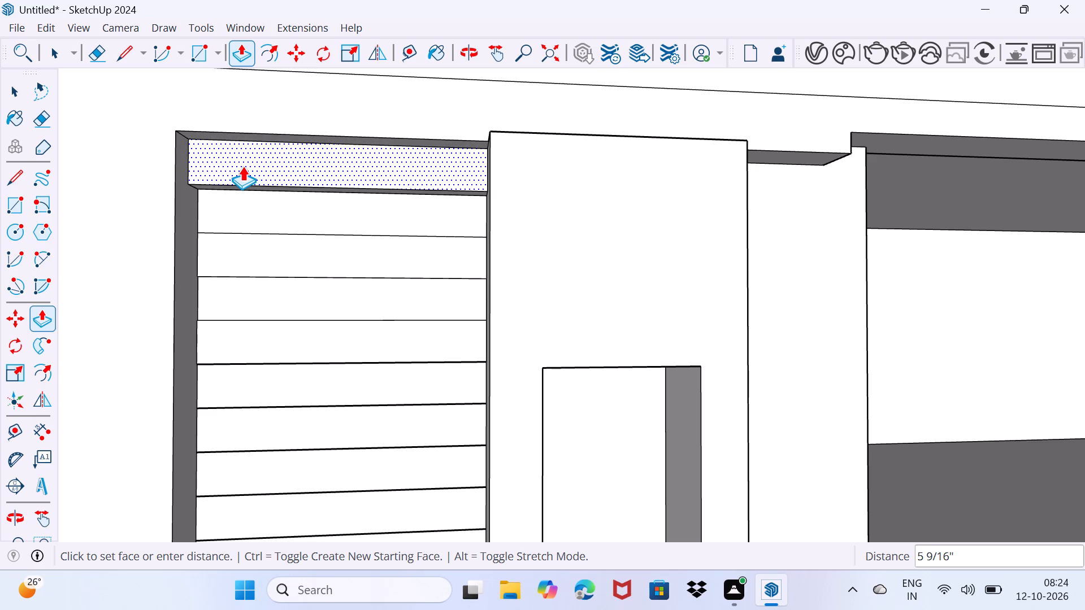
{"action": "key", "text": "2"}
{"action": "key", "text": "shift+quotedbl"}
{"action": "key", "text": "Return"}
{"action": "double_click", "coordinate": [250, 212]}
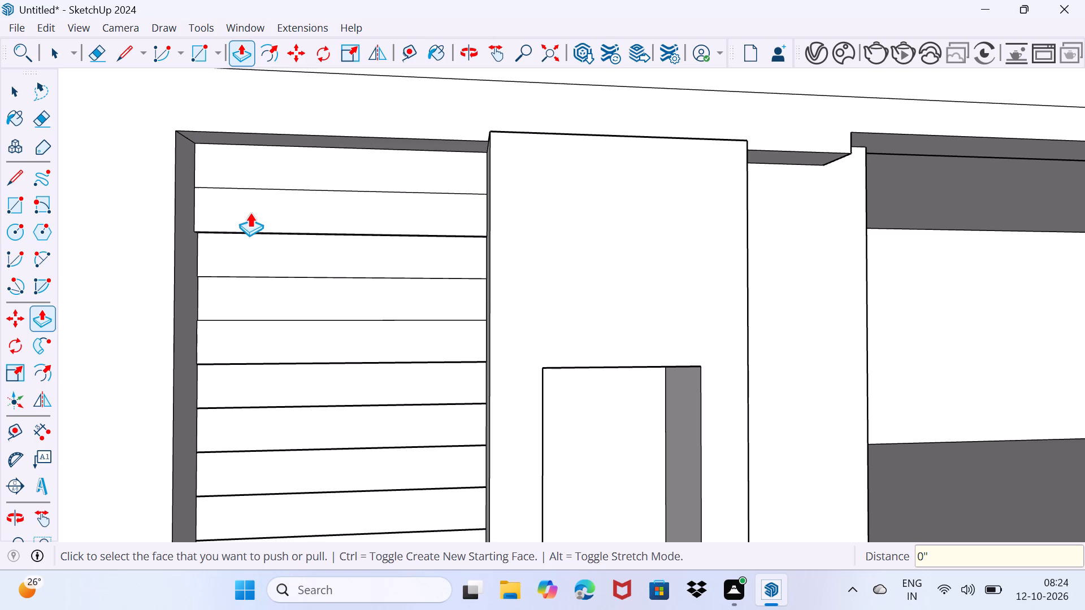
Repeat the 2" outward pull on the third strip from the top and successive strips below it on the lined wall.
{"action": "double_click", "coordinate": [247, 250]}
{"action": "middle_click_drag", "start_coordinate": [248, 250], "coordinate": [225, 131]}
{"action": "double_click", "coordinate": [224, 168]}
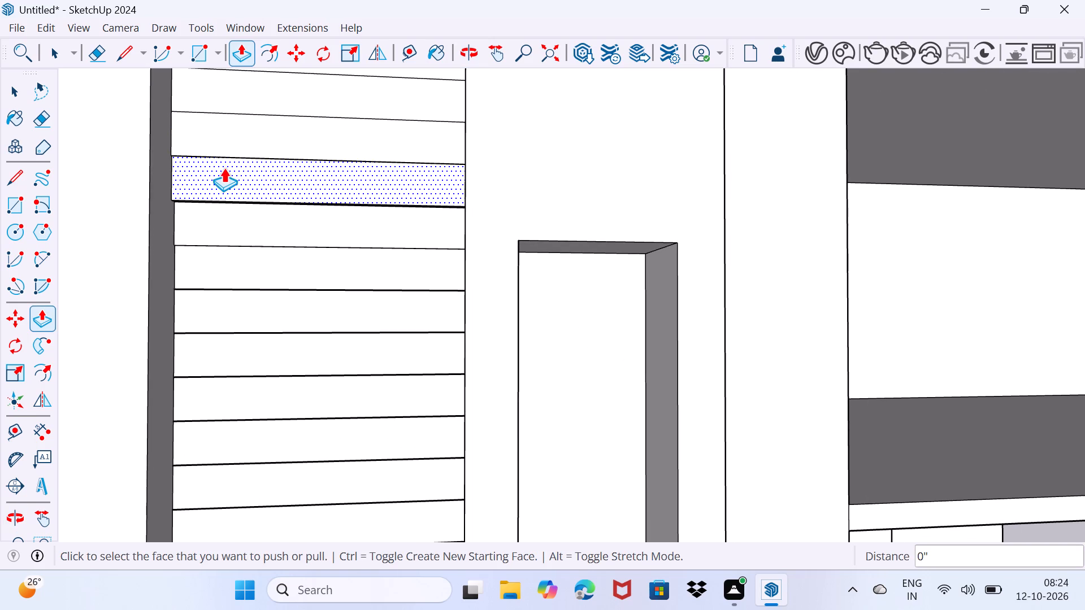
{"action": "middle_click_drag", "start_coordinate": [249, 258], "coordinate": [231, 178]}
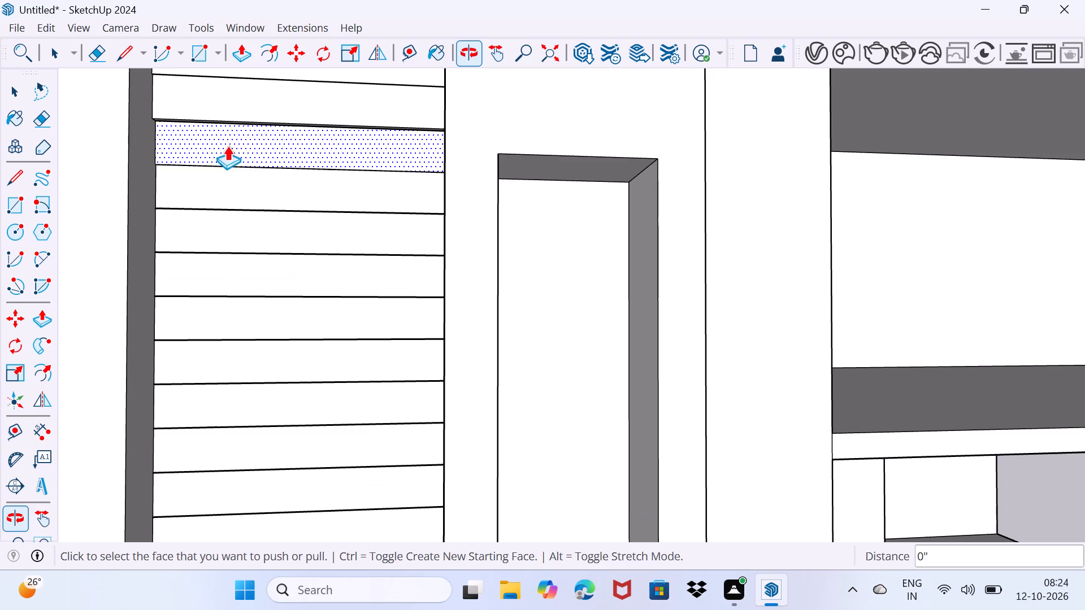
{"action": "double_click", "coordinate": [232, 138]}
{"action": "scroll", "coordinate": [245, 194], "scroll_direction": "down", "scroll_amount": 4}
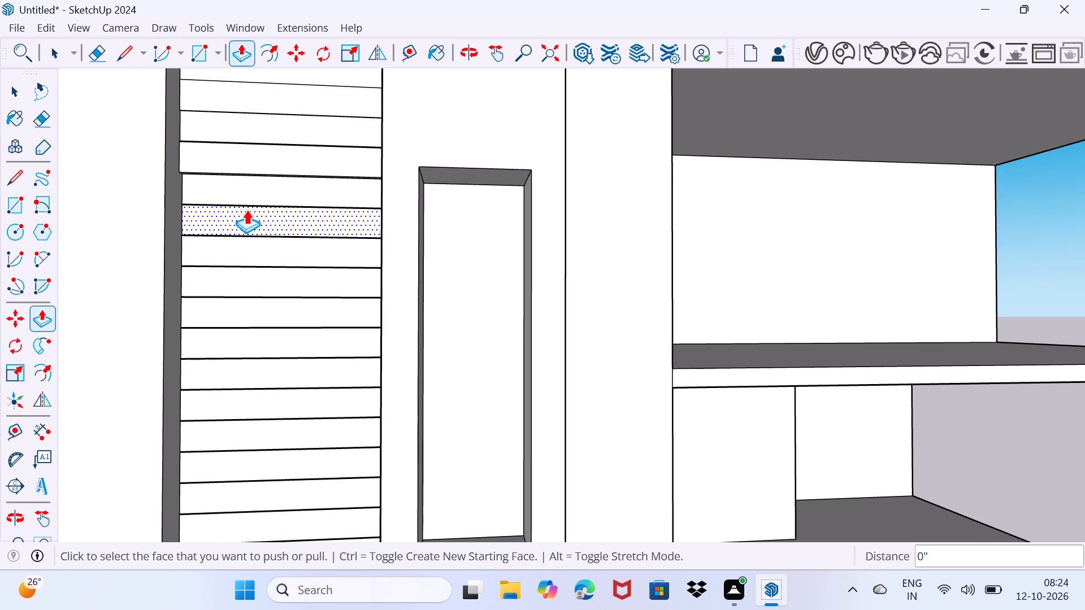
{"action": "double_click", "coordinate": [246, 210]}
{"action": "double_click", "coordinate": [238, 191]}
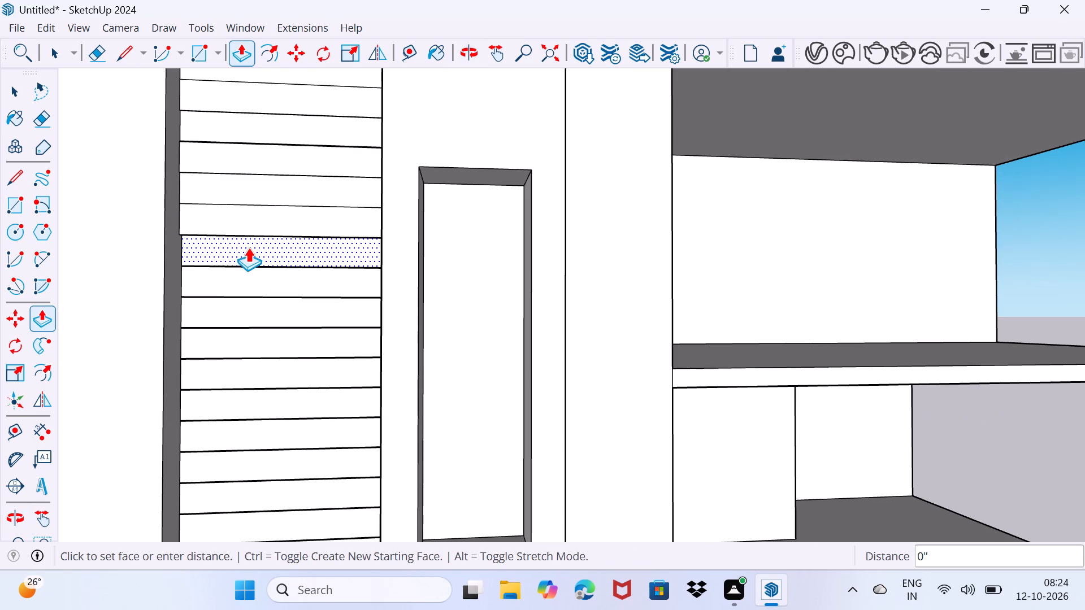
{"action": "double_click", "coordinate": [248, 247]}
{"action": "double_click", "coordinate": [249, 269]}
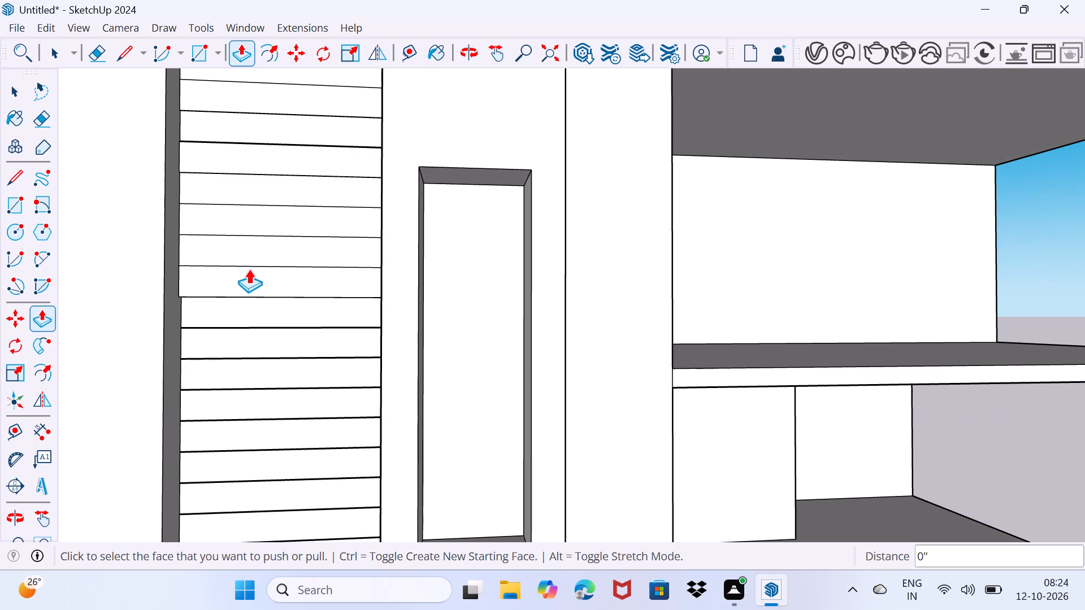
Repeat the 2" pull on the already raised strips beside the recessed tall panel, continuing onto two unraised strips below.
{"action": "middle_click_drag", "start_coordinate": [249, 269], "coordinate": [244, 121]}
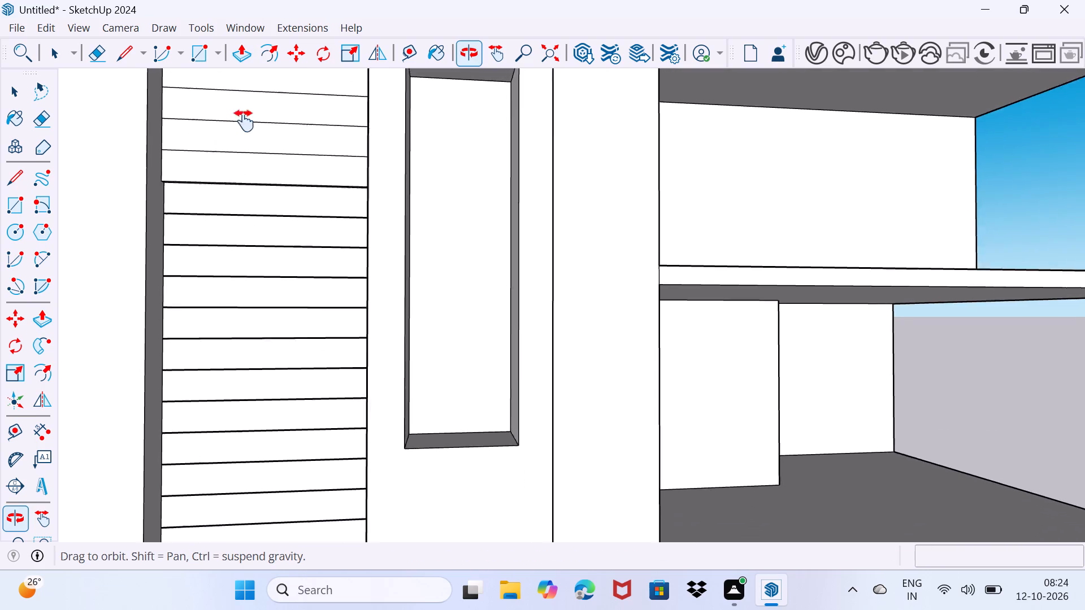
{"action": "middle_click_drag", "start_coordinate": [244, 121], "coordinate": [246, 98]}
{"action": "double_click", "coordinate": [229, 139]}
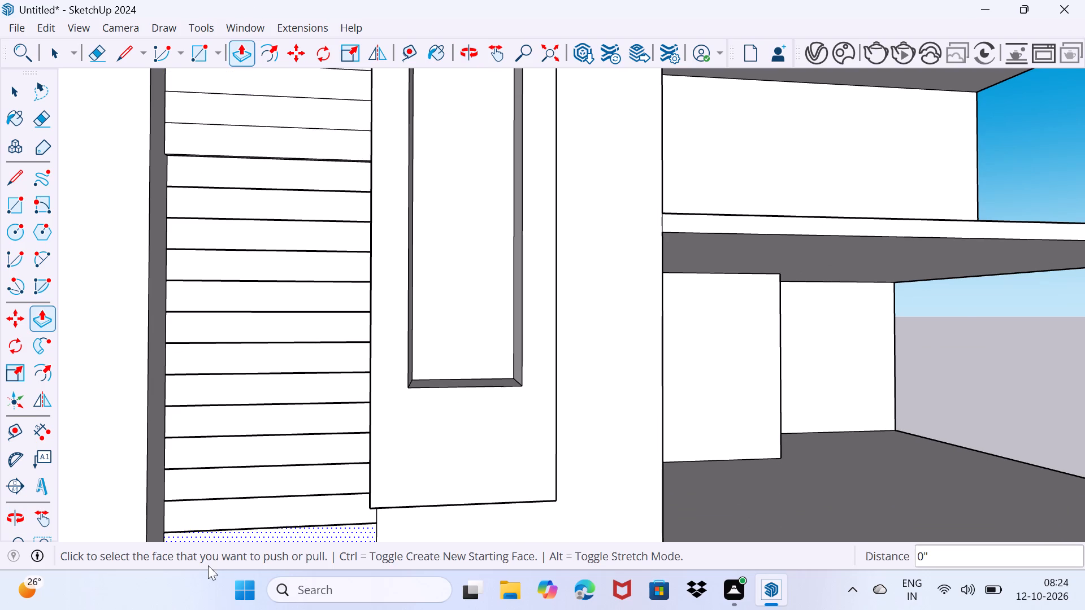
{"action": "scroll", "coordinate": [202, 487], "scroll_direction": "down", "scroll_amount": 3}
{"action": "scroll", "coordinate": [212, 138], "scroll_direction": "up", "scroll_amount": 1}
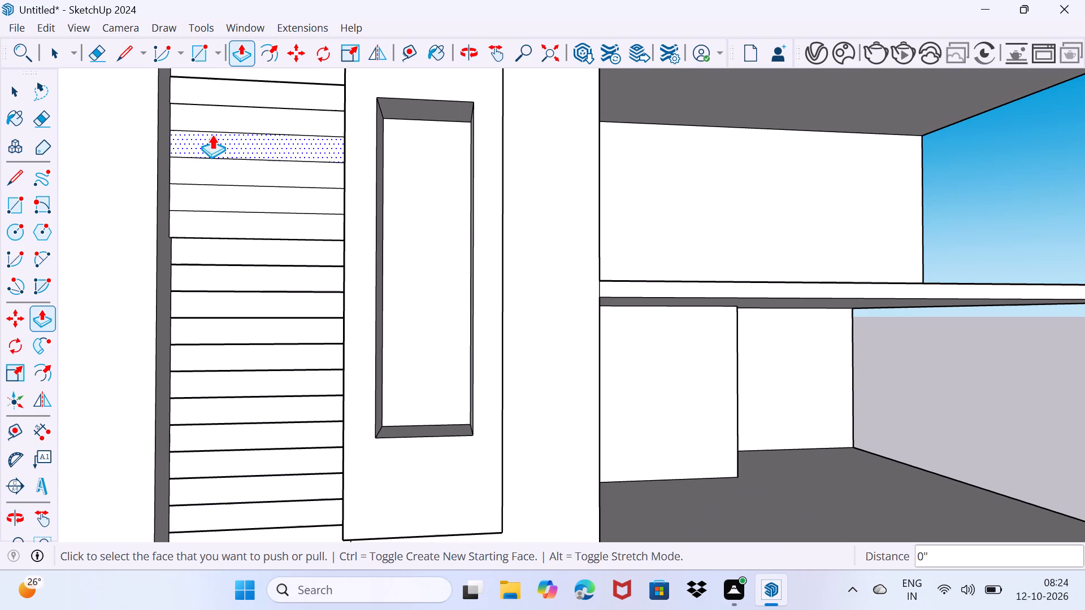
{"action": "double_click", "coordinate": [216, 92]}
{"action": "double_click", "coordinate": [219, 108]}
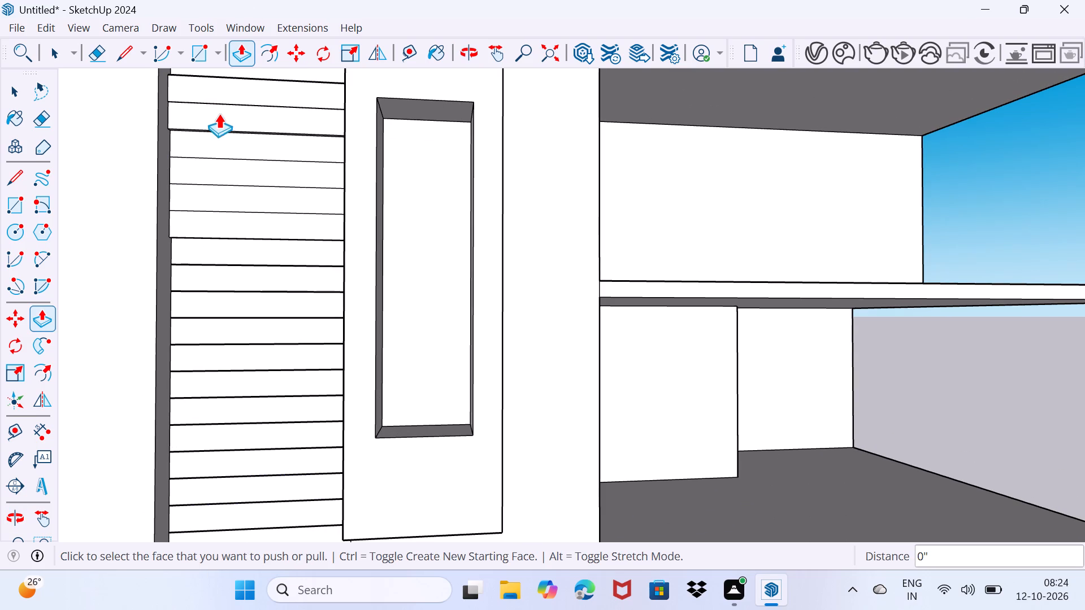
{"action": "double_click", "coordinate": [222, 145]}
{"action": "double_click", "coordinate": [223, 163]}
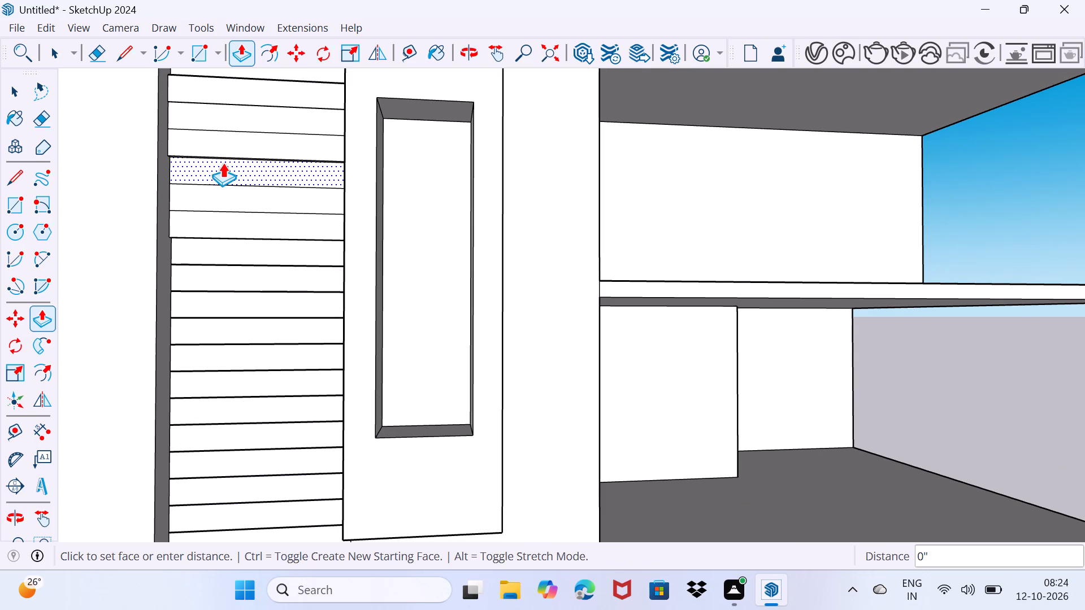
{"action": "double_click", "coordinate": [225, 195]}
{"action": "double_click", "coordinate": [223, 219]}
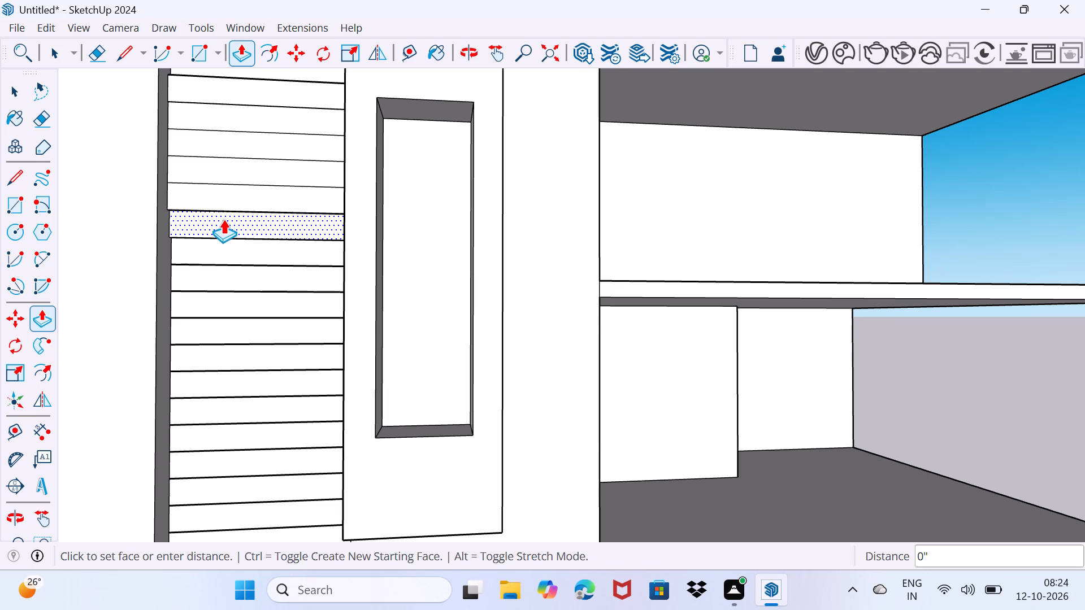
{"action": "double_click", "coordinate": [225, 241]}
{"action": "double_click", "coordinate": [223, 274]}
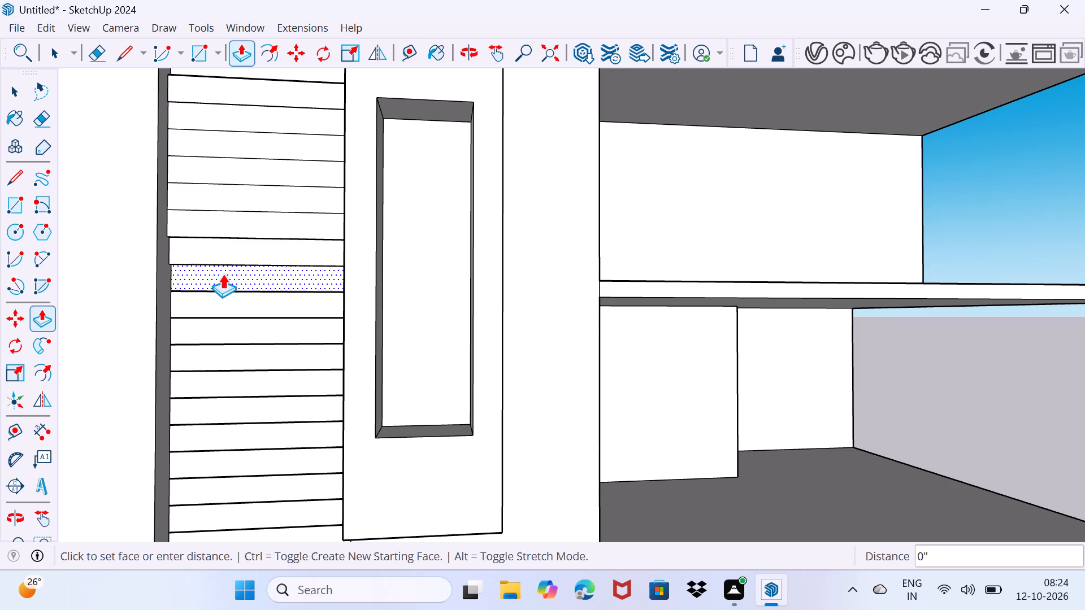
Pull the two partly raised strips outward another 2", flush with the strips above them.
{"action": "scroll", "coordinate": [222, 254], "scroll_direction": "up", "scroll_amount": 3}
{"action": "middle_click_drag", "start_coordinate": [219, 255], "coordinate": [216, 250]}
{"action": "scroll", "coordinate": [219, 255], "scroll_direction": "up", "scroll_amount": 1}
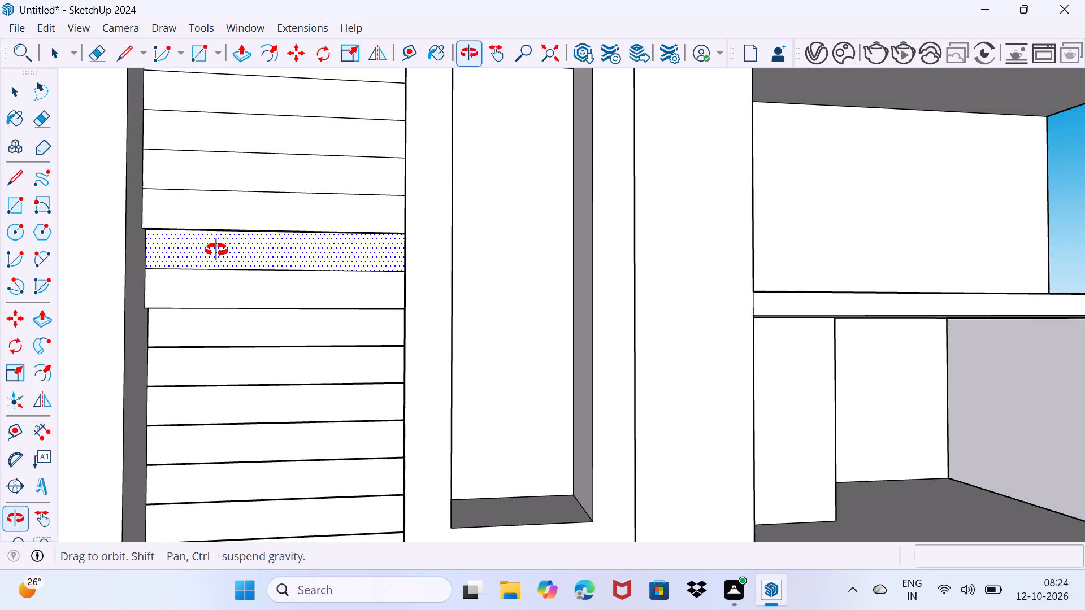
{"action": "middle_click_drag", "start_coordinate": [216, 250], "coordinate": [207, 199]}
{"action": "left_click", "coordinate": [206, 245]}
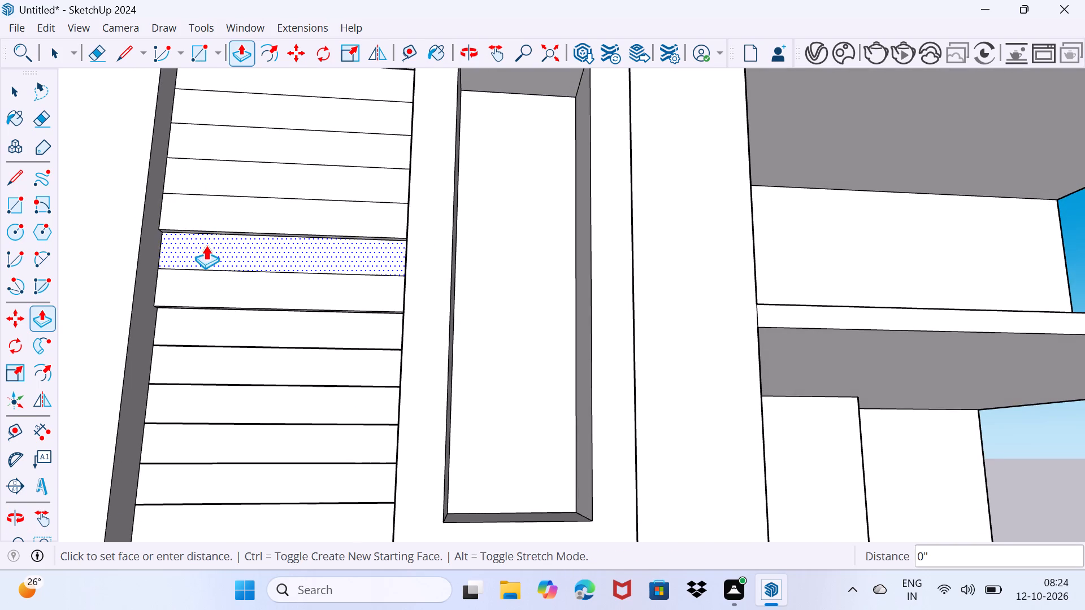
{"action": "left_click", "coordinate": [218, 215]}
{"action": "left_click", "coordinate": [220, 282]}
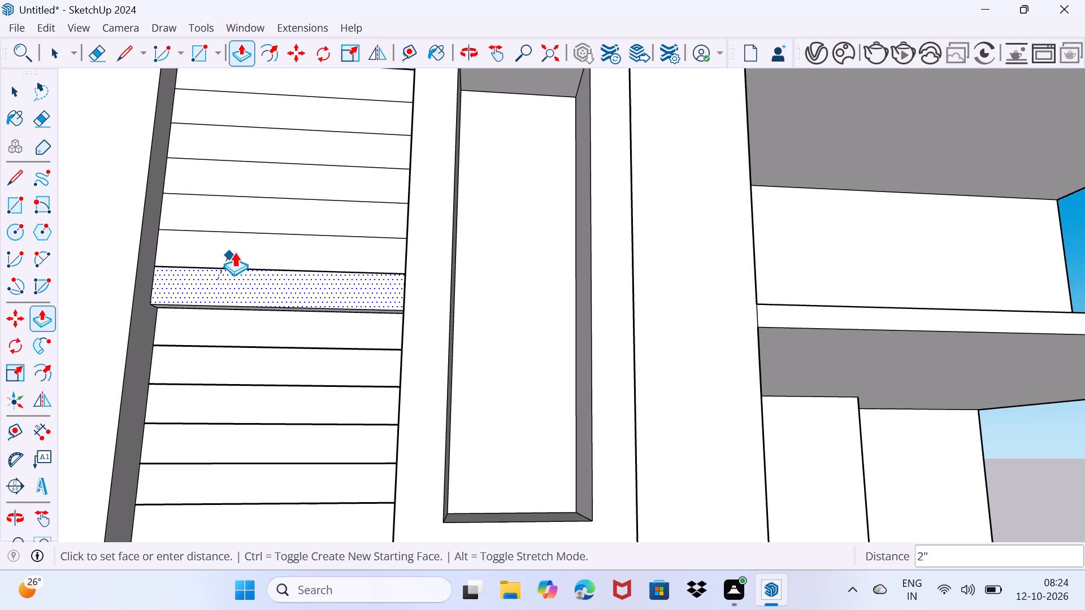
{"action": "left_click", "coordinate": [240, 249]}
Pull the next four strips down the lined wall outward 4" each, flush with the strips above.
{"action": "left_click", "coordinate": [231, 326]}
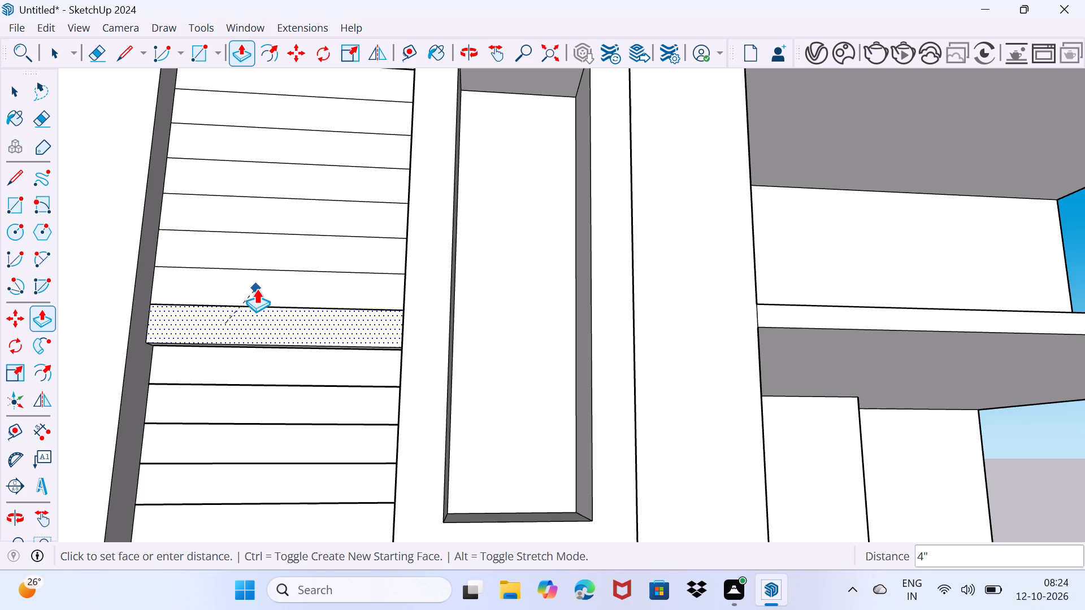
{"action": "left_click", "coordinate": [257, 289]}
{"action": "scroll", "coordinate": [249, 319], "scroll_direction": "down", "scroll_amount": 2}
{"action": "left_click", "coordinate": [251, 353]}
{"action": "left_click", "coordinate": [275, 323]}
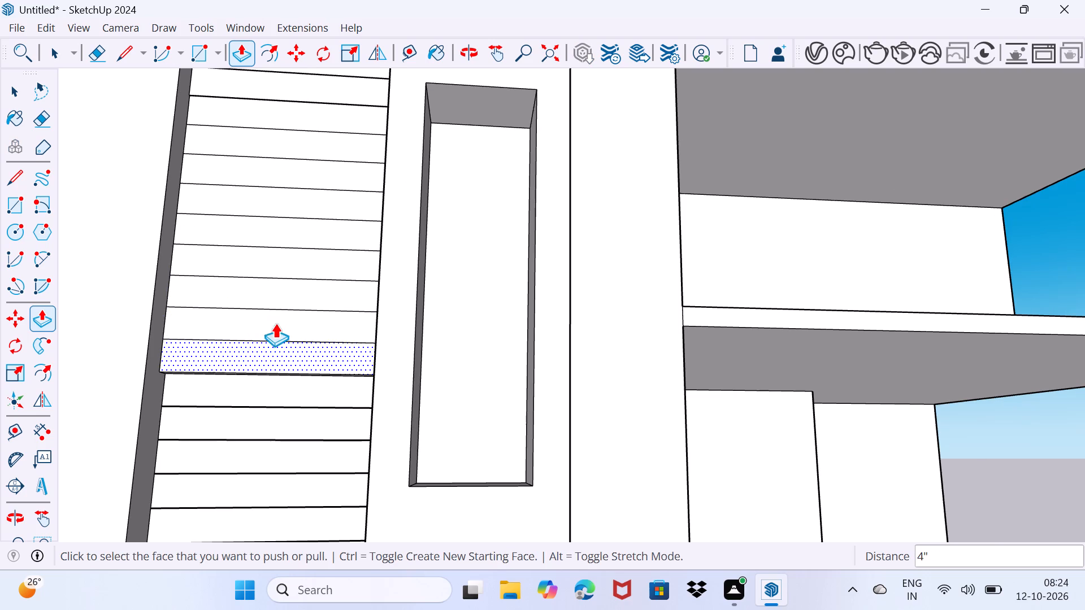
{"action": "left_click", "coordinate": [266, 391]}
{"action": "left_click", "coordinate": [293, 354]}
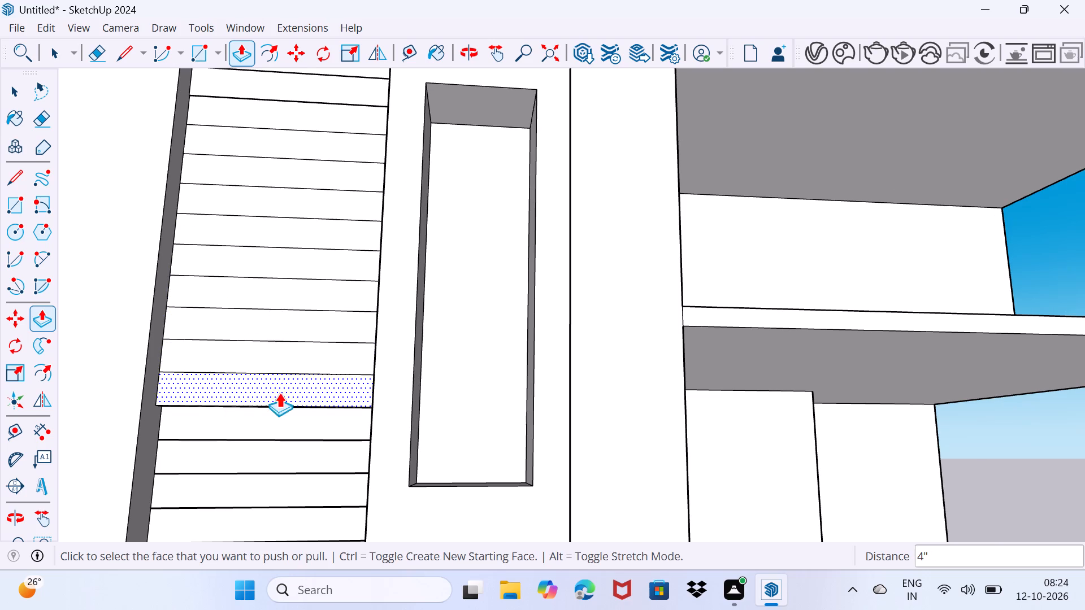
{"action": "left_click", "coordinate": [276, 413]}
{"action": "left_click", "coordinate": [293, 391]}
Pull five further strips outward 4" each, down to the strip level with the bottom of the projecting panel block.
{"action": "scroll", "coordinate": [285, 419], "scroll_direction": "down", "scroll_amount": 2}
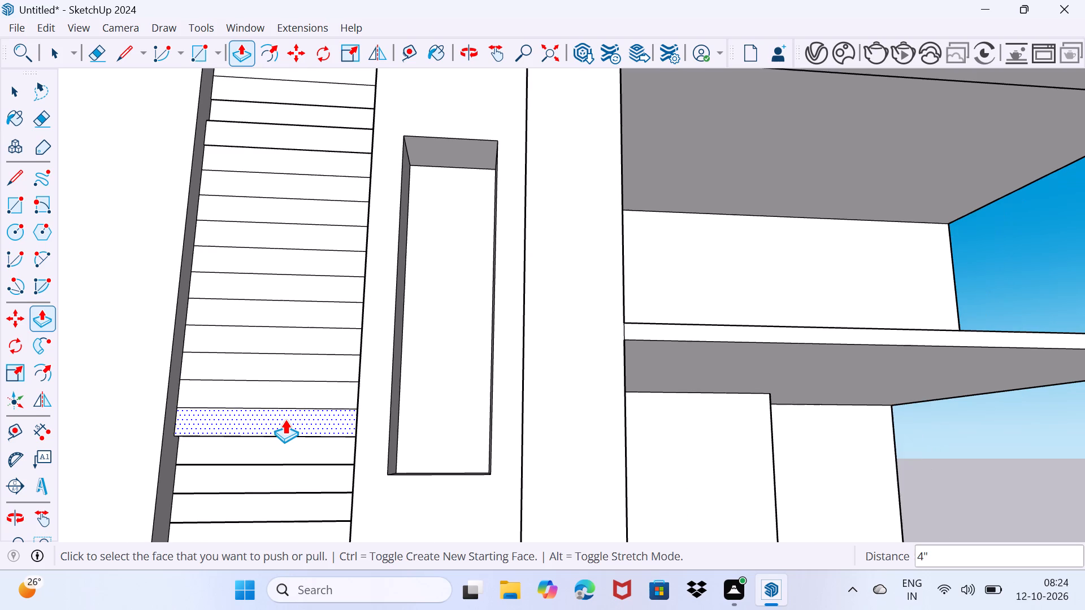
{"action": "middle_click_drag", "start_coordinate": [284, 420], "coordinate": [288, 356]}
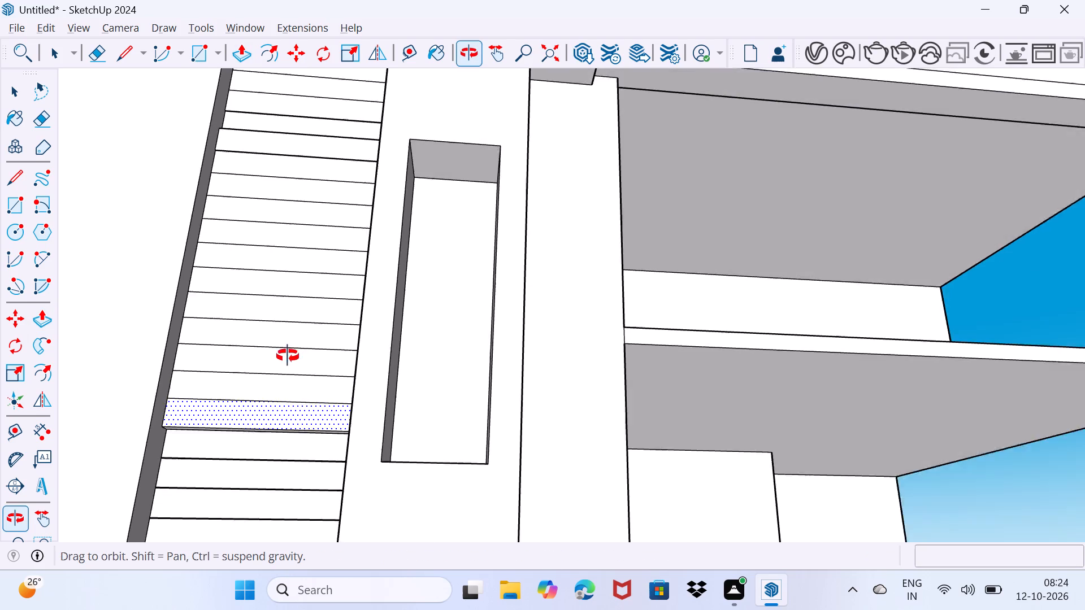
{"action": "middle_click_drag", "start_coordinate": [288, 356], "coordinate": [338, 201]}
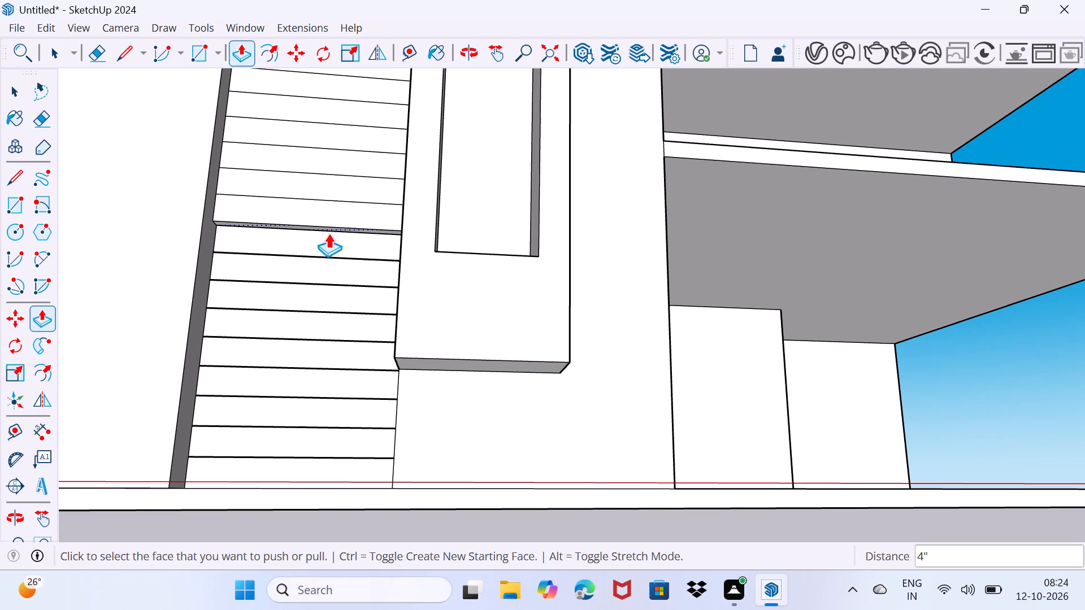
{"action": "left_click", "coordinate": [328, 233]}
{"action": "left_click", "coordinate": [348, 208]}
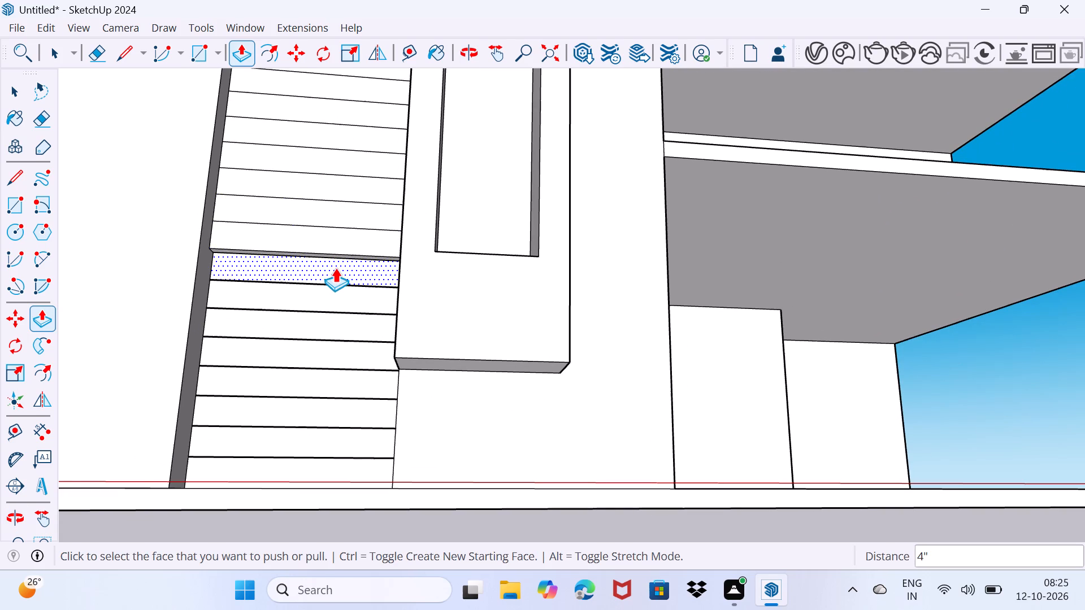
{"action": "left_click", "coordinate": [335, 268]}
{"action": "left_click", "coordinate": [357, 242]}
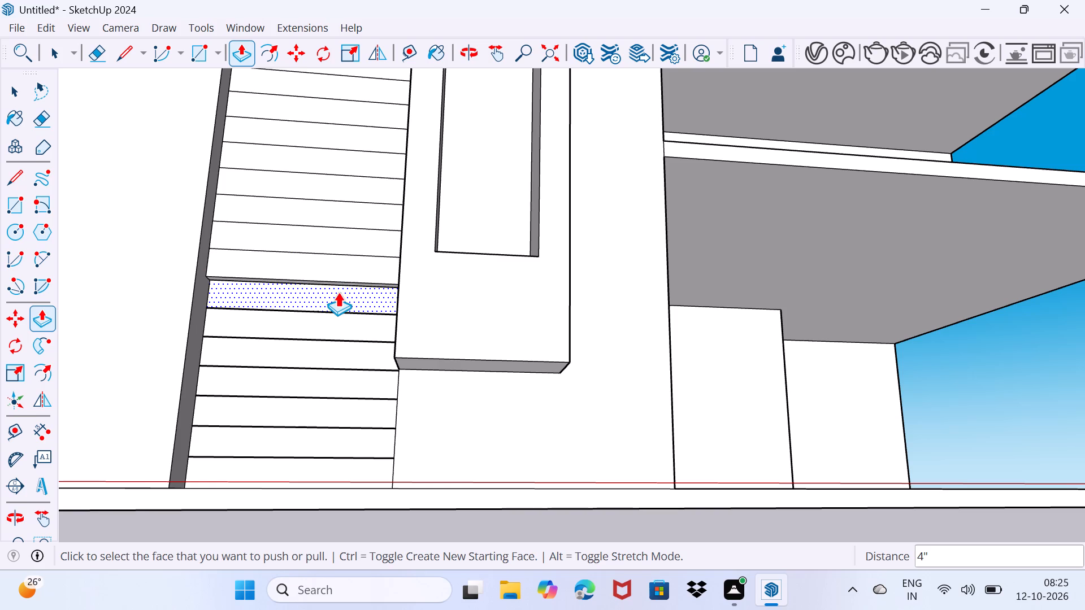
{"action": "left_click", "coordinate": [338, 292]}
{"action": "left_click", "coordinate": [364, 267]}
{"action": "left_click", "coordinate": [340, 320]}
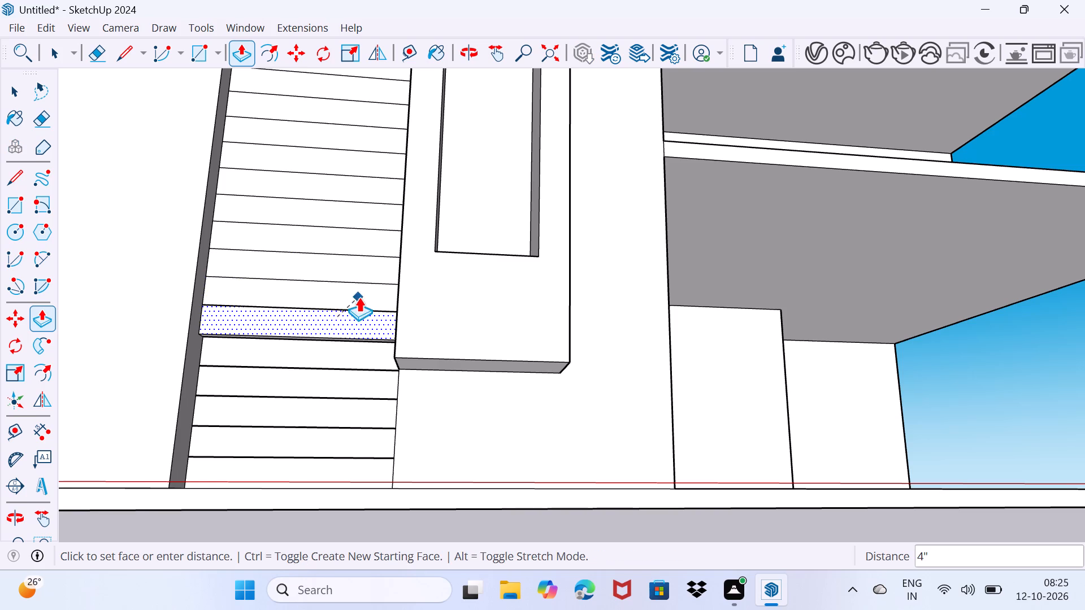
{"action": "left_click", "coordinate": [359, 297]}
{"action": "left_click", "coordinate": [333, 348]}
{"action": "left_click", "coordinate": [362, 320]}
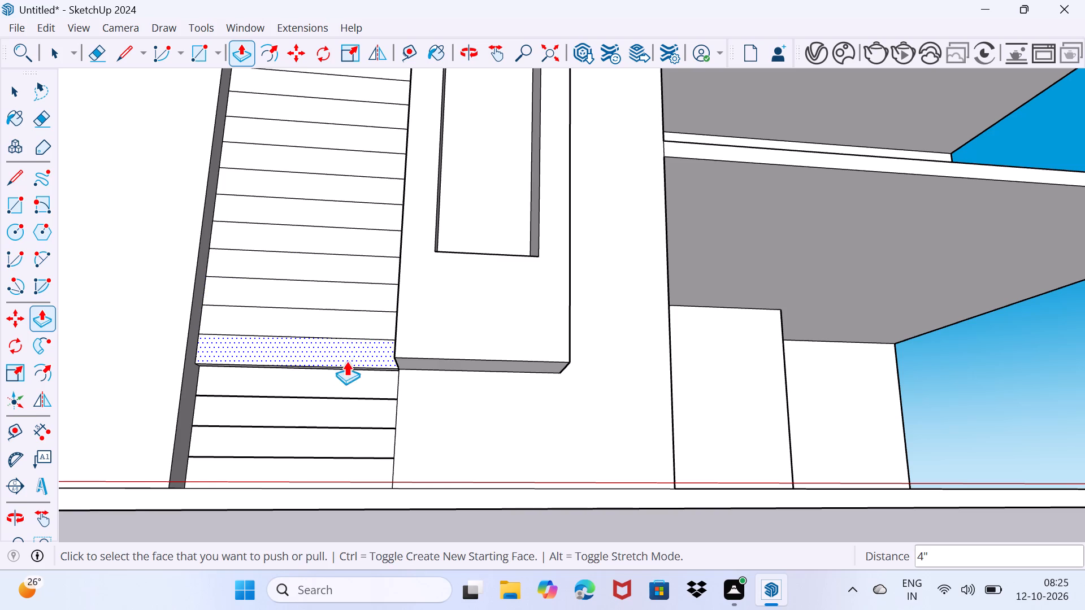
Pull the fourth strip from the bottom outward about 5/16", and again by about 3 11/16", flush with the strips above.
{"action": "left_click", "coordinate": [342, 382]}
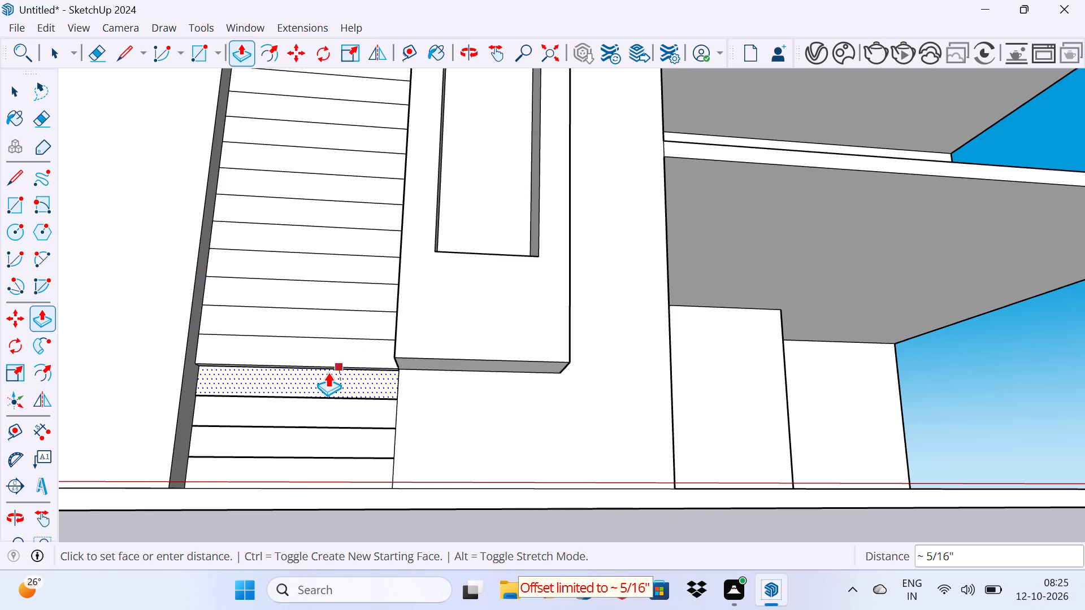
{"action": "left_click", "coordinate": [325, 376]}
{"action": "key", "text": "space"}
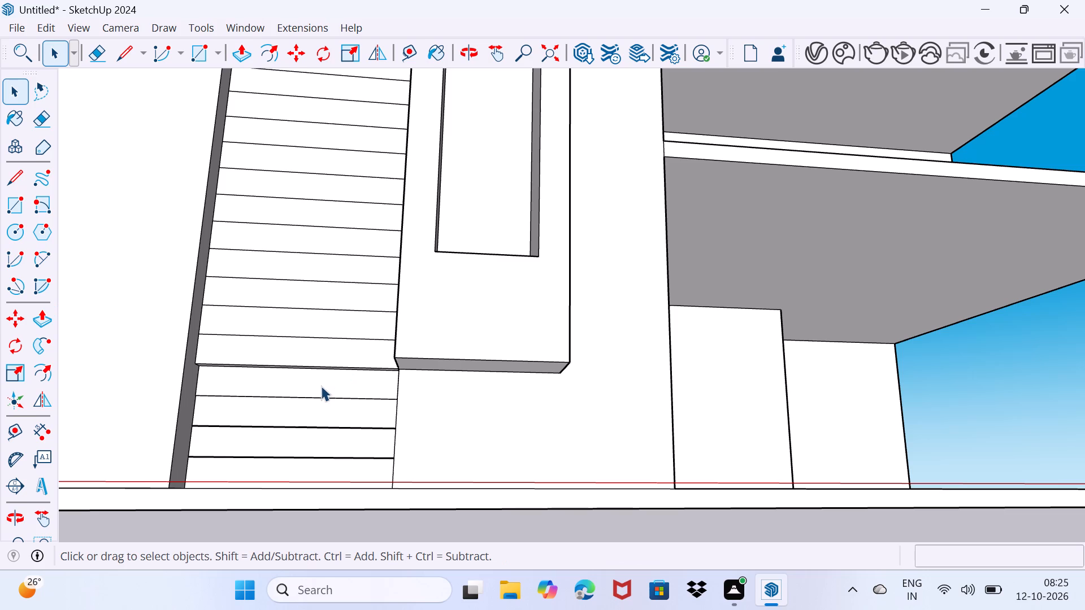
{"action": "left_click", "coordinate": [319, 384]}
{"action": "key", "text": "p"}
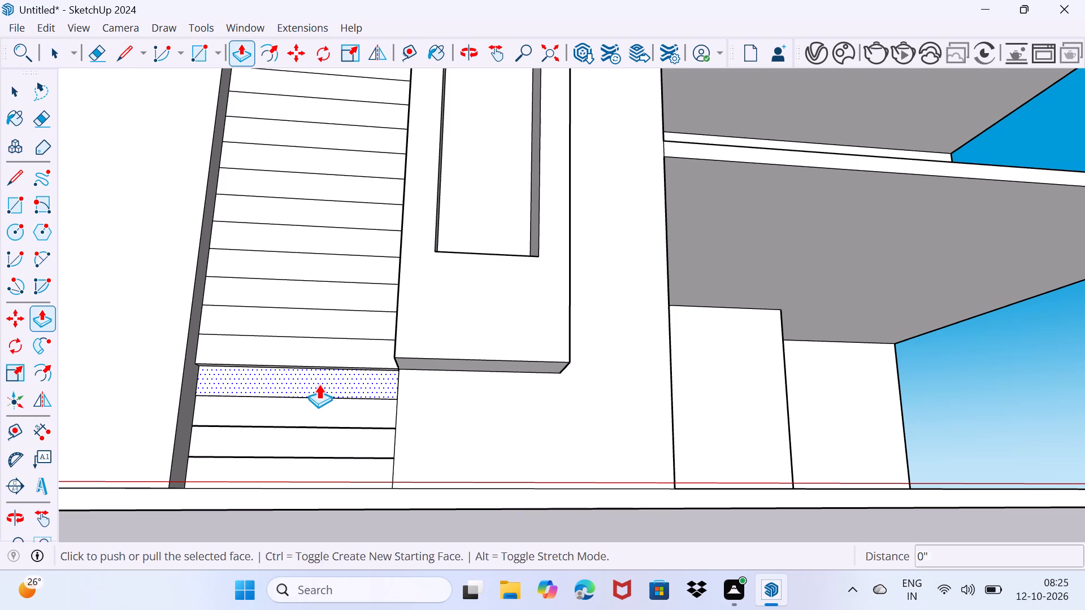
{"action": "left_click", "coordinate": [319, 384]}
{"action": "left_click", "coordinate": [344, 352]}
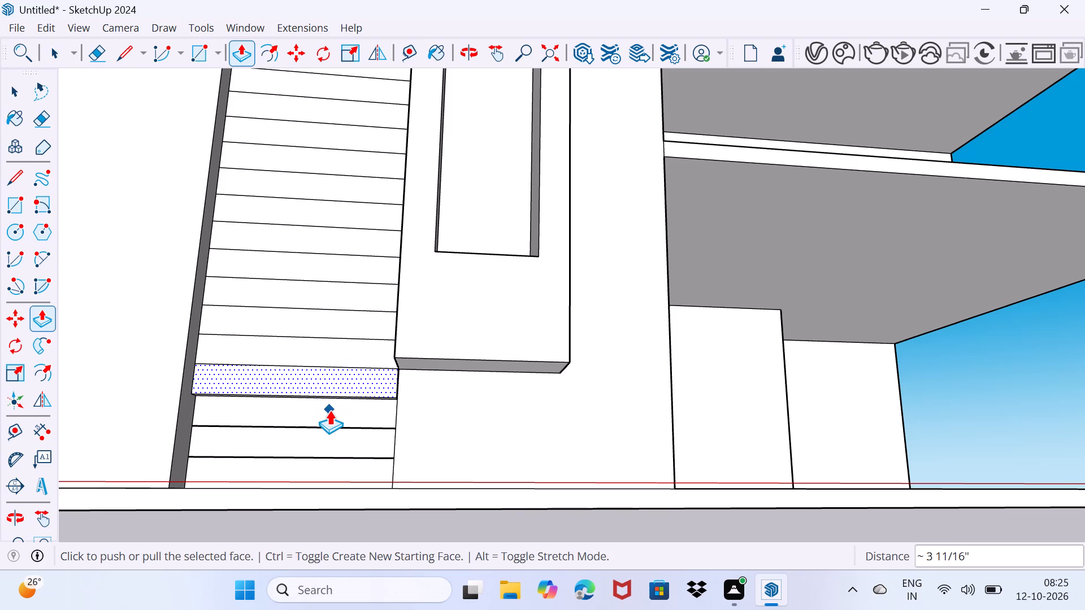
Pull the third strip from the bottom of the lined wall outward 4".
{"action": "key", "text": "space"}
{"action": "left_click_drag", "start_coordinate": [328, 412], "coordinate": [332, 406]}
{"action": "left_click", "coordinate": [326, 414]}
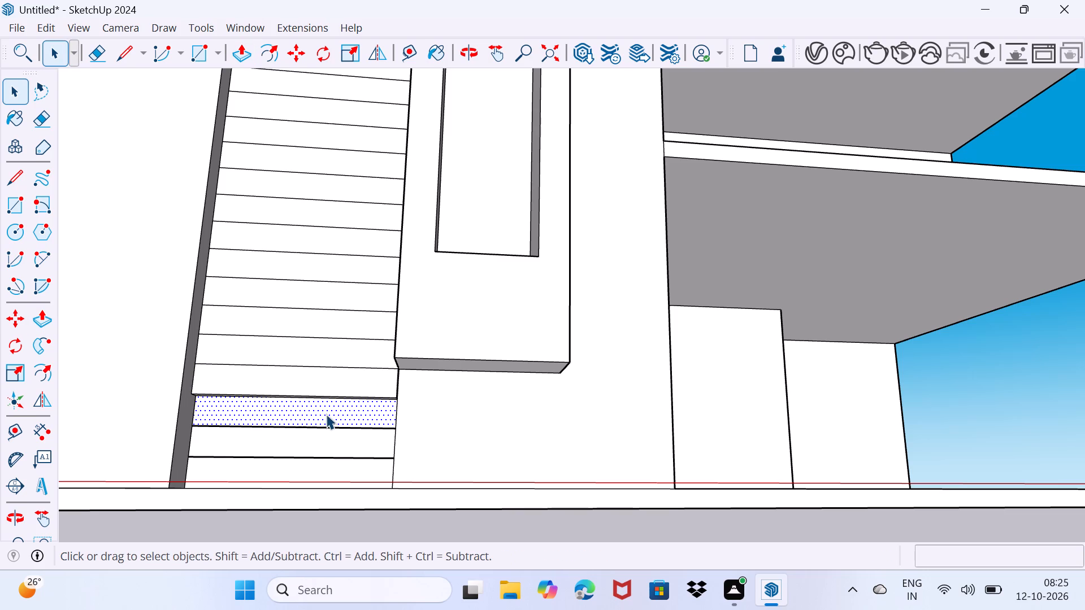
{"action": "key", "text": "p"}
{"action": "left_click", "coordinate": [326, 413]}
{"action": "left_click", "coordinate": [338, 381]}
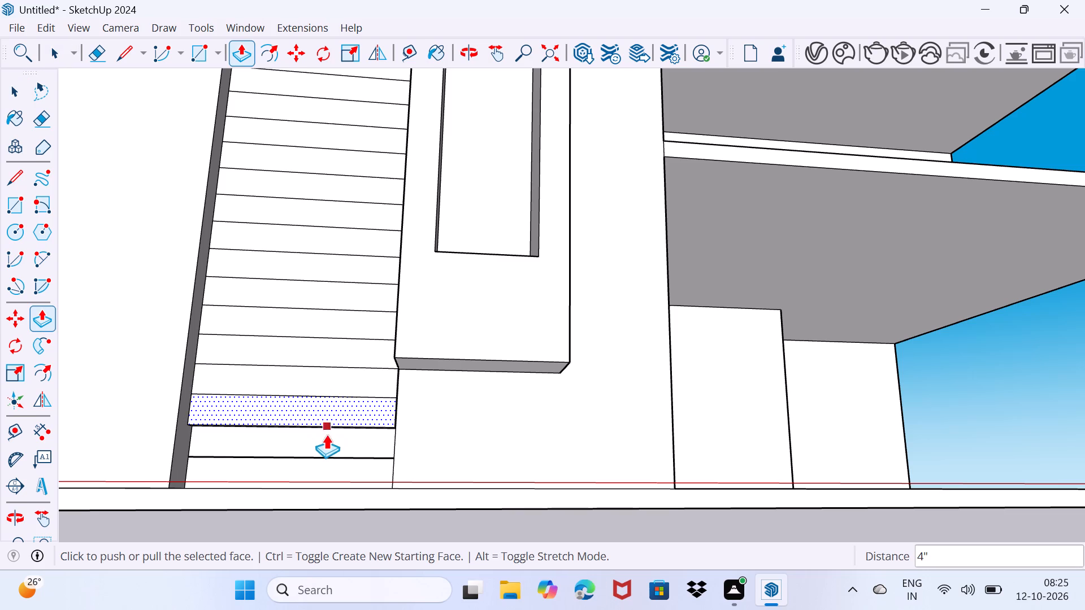
Pull the second strip from the bottom of the lined wall outward about 5/16", and again by about 3 11/16", flush with the strips above.
{"action": "key", "text": "space"}
{"action": "left_click_drag", "start_coordinate": [325, 437], "coordinate": [334, 429]}
{"action": "left_click", "coordinate": [335, 442]}
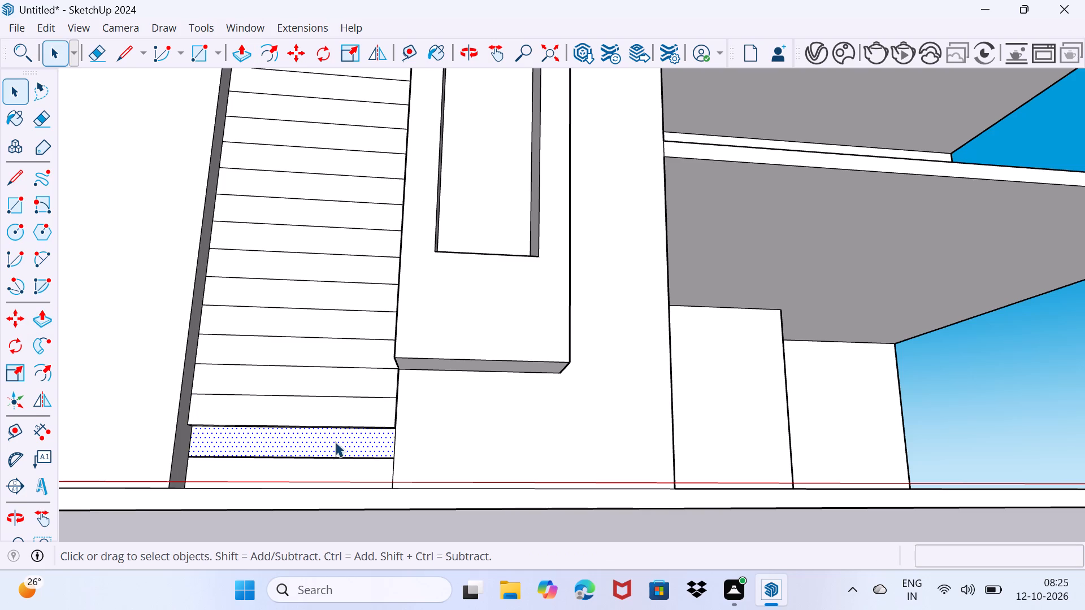
{"action": "key", "text": "p"}
{"action": "left_click", "coordinate": [335, 442]}
{"action": "left_click", "coordinate": [332, 434]}
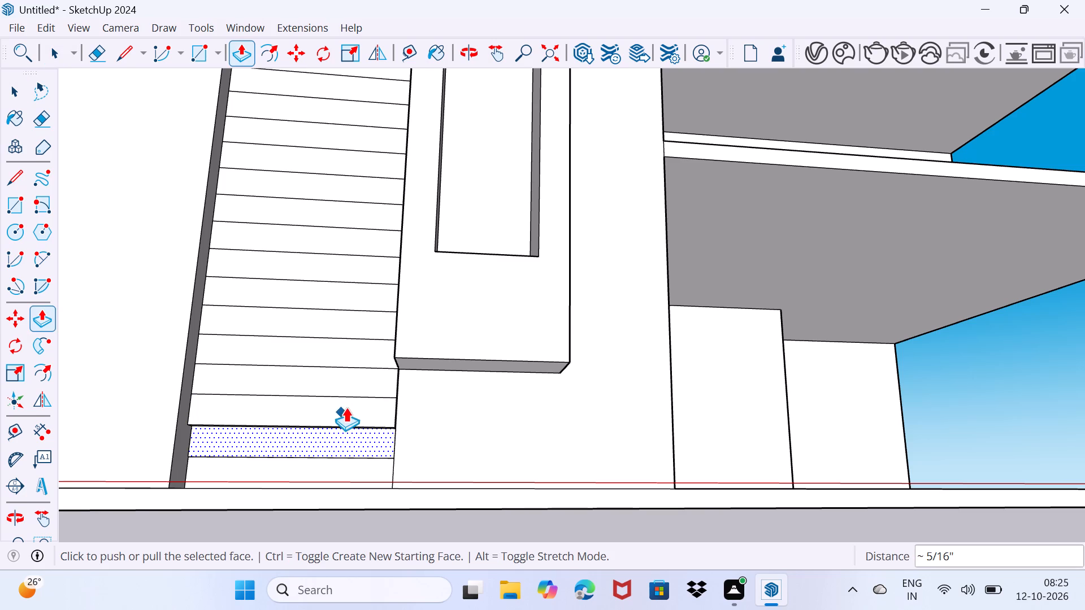
{"action": "left_click", "coordinate": [357, 403]}
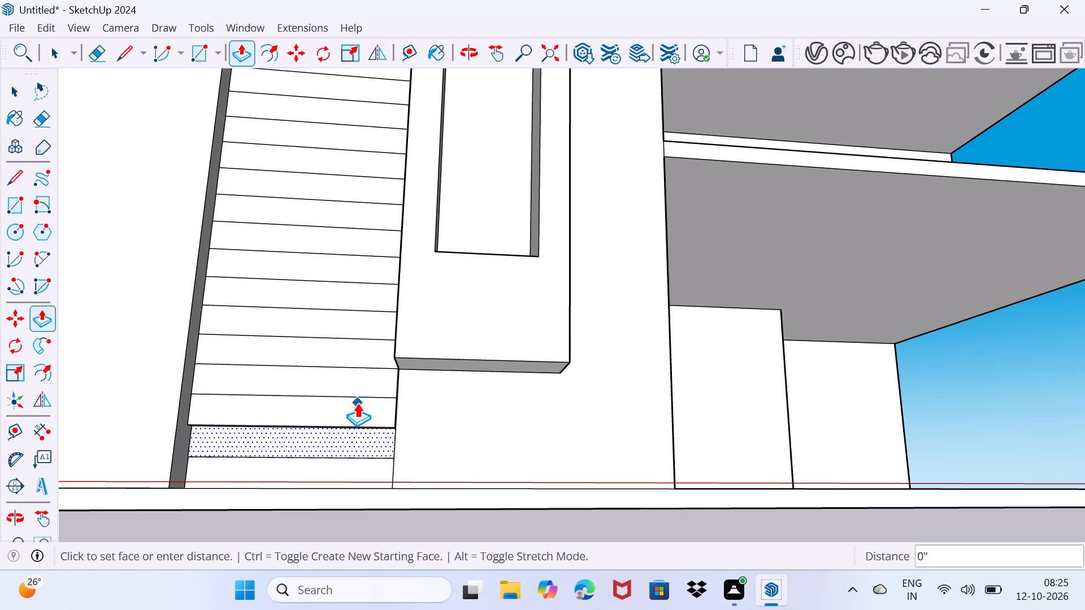
{"action": "middle_click", "coordinate": [365, 424]}
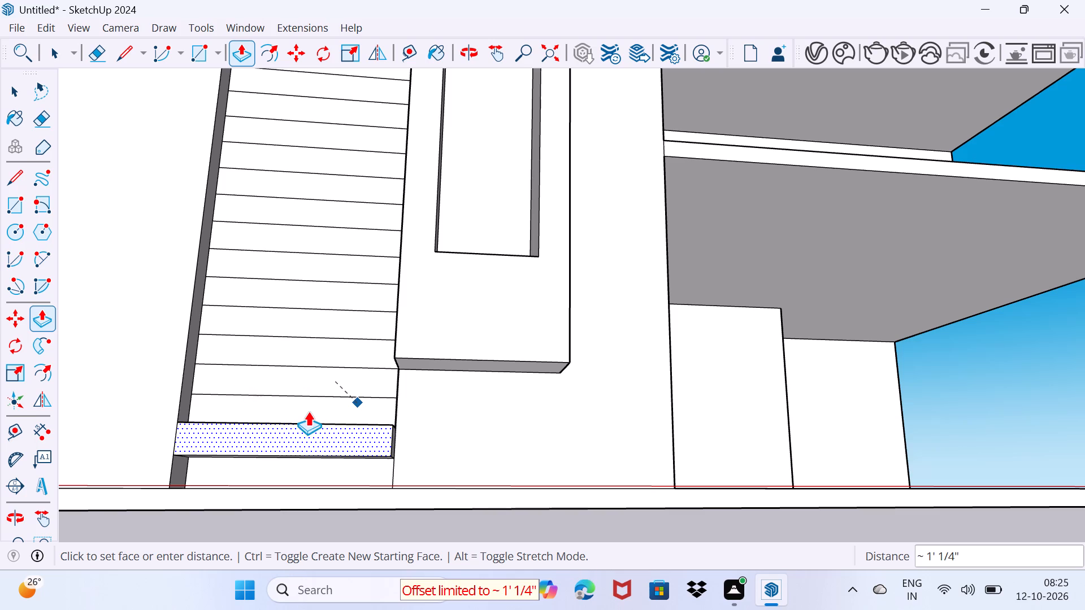
{"action": "key", "text": "space"}
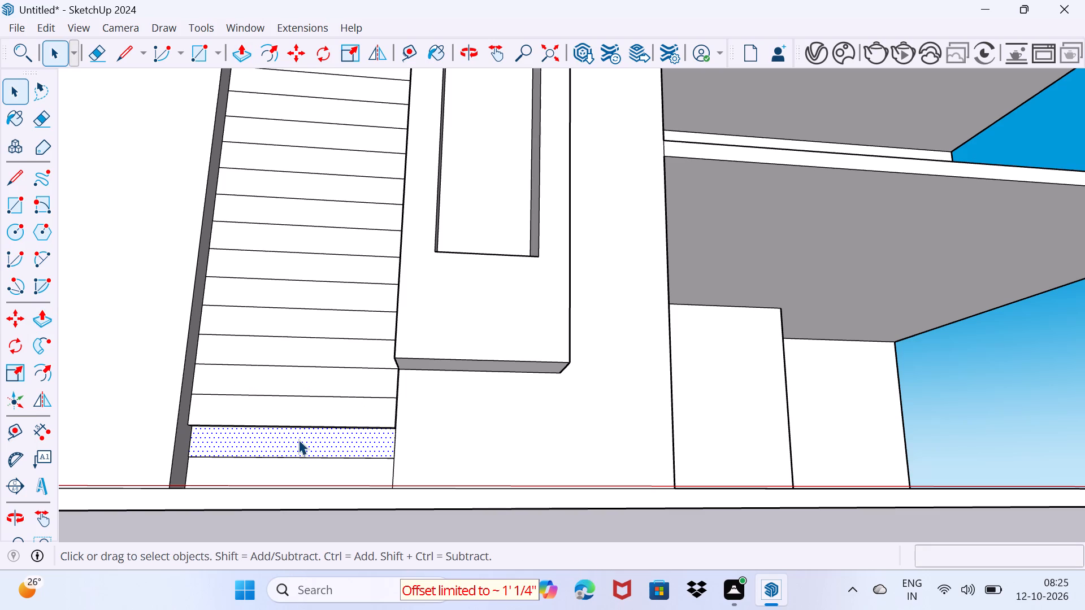
{"action": "key", "text": "p"}
{"action": "left_click", "coordinate": [298, 439]}
{"action": "left_click", "coordinate": [316, 402]}
{"action": "scroll", "coordinate": [310, 442], "scroll_direction": "down", "scroll_amount": 3}
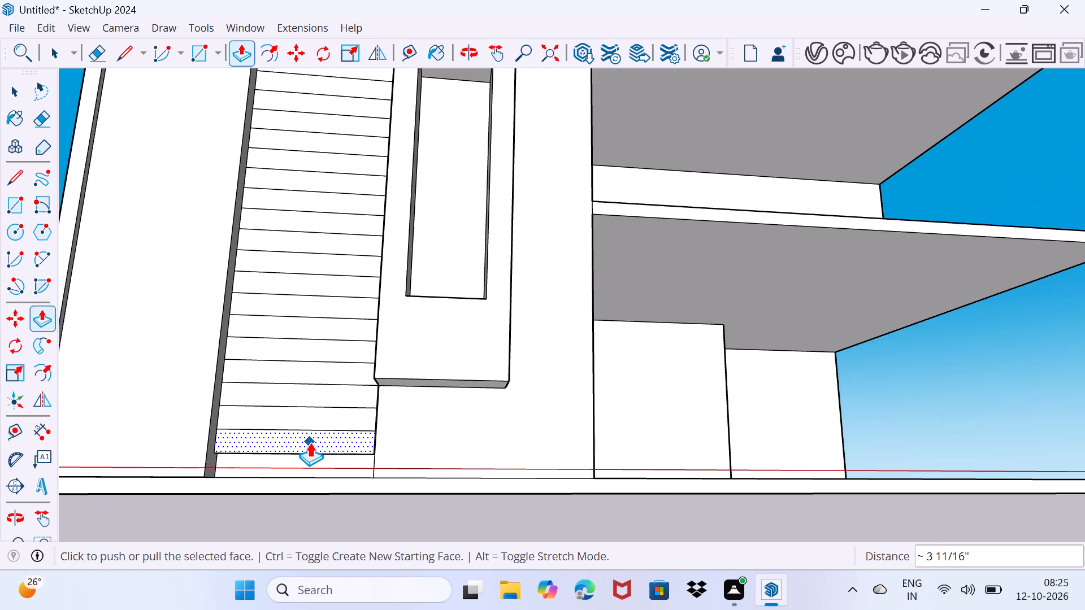
Pull the bottom strip of the lined wall outward 4", flush with the strips above.
{"action": "middle_click_drag", "start_coordinate": [310, 442], "coordinate": [311, 368], "text": "shift"}
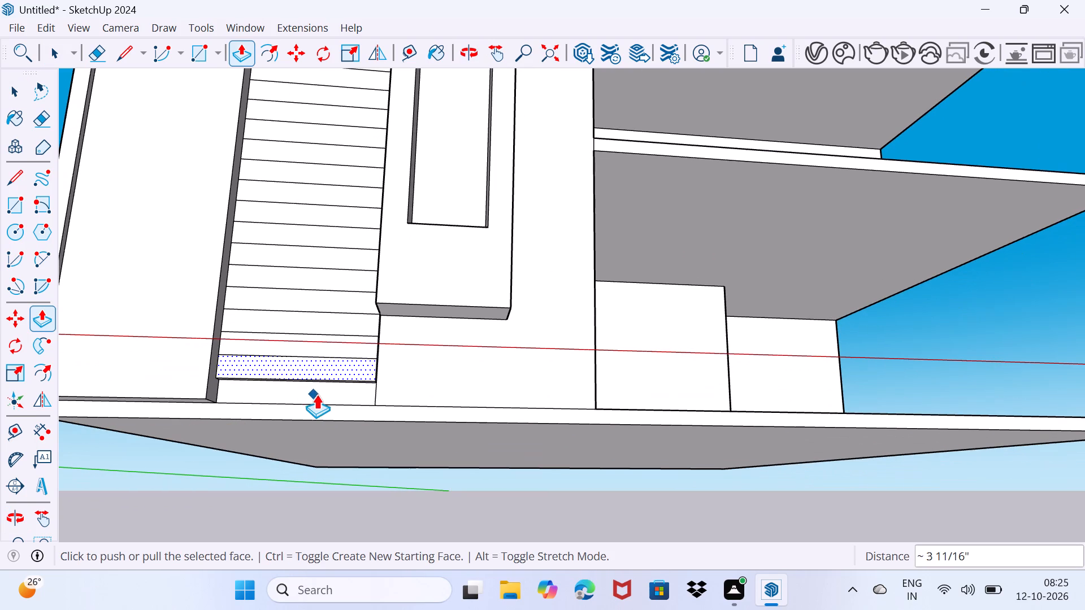
{"action": "key", "text": "space"}
{"action": "left_click_drag", "start_coordinate": [387, 378], "coordinate": [428, 336]}
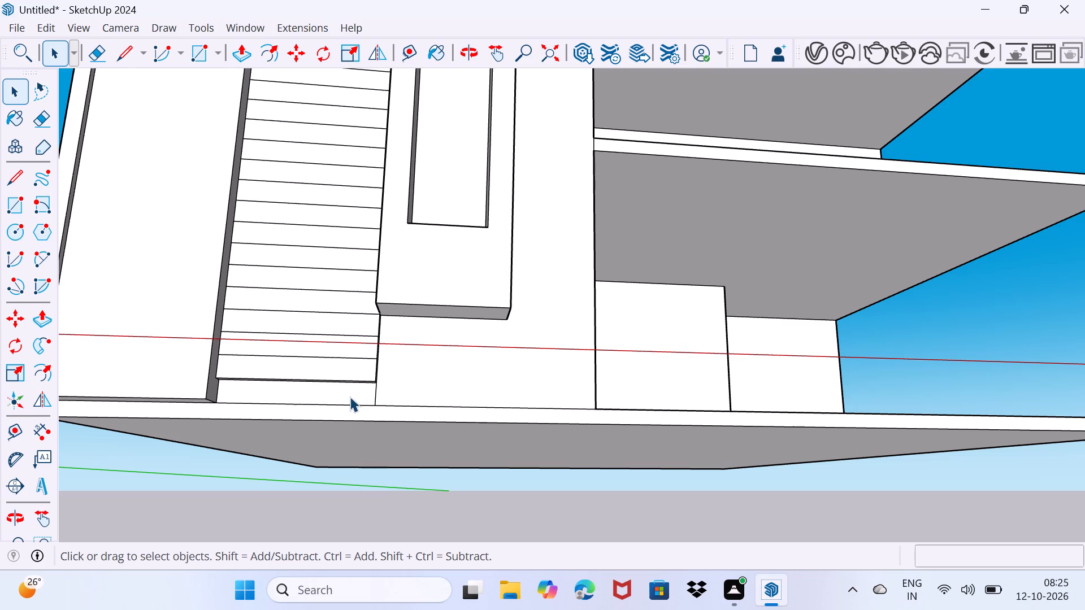
{"action": "left_click", "coordinate": [350, 395]}
{"action": "key", "text": "p"}
{"action": "left_click", "coordinate": [350, 395]}
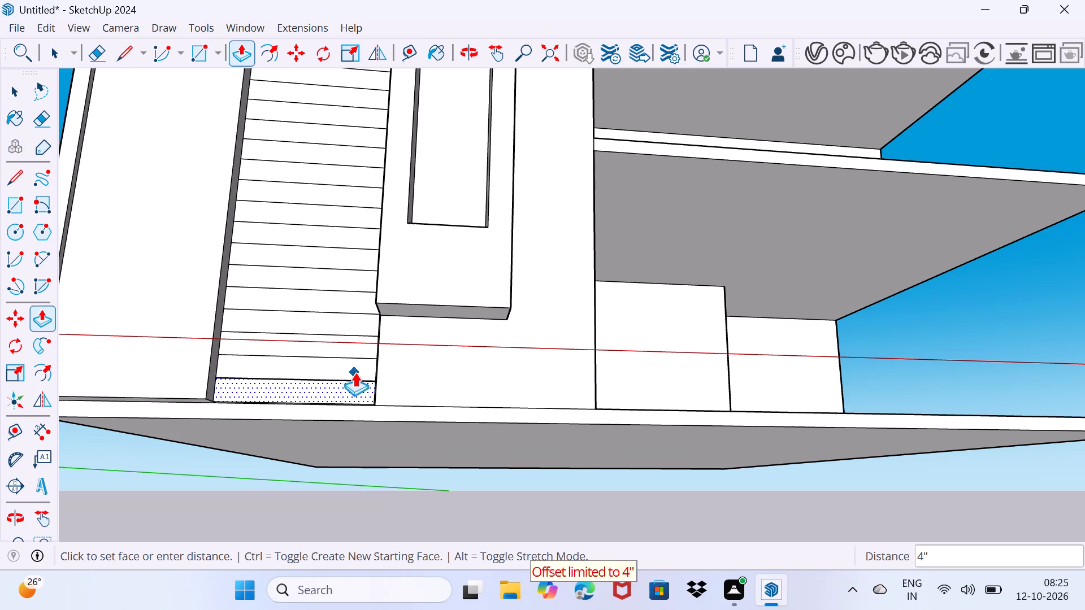
{"action": "left_click", "coordinate": [357, 369]}
{"action": "key", "text": "space"}
{"action": "left_click_drag", "start_coordinate": [381, 369], "coordinate": [394, 358]}
Erase the three short horizontal edges on the end face of the lowest strips, below the projecting panel block.
{"action": "middle_click_drag", "start_coordinate": [415, 343], "coordinate": [411, 347]}
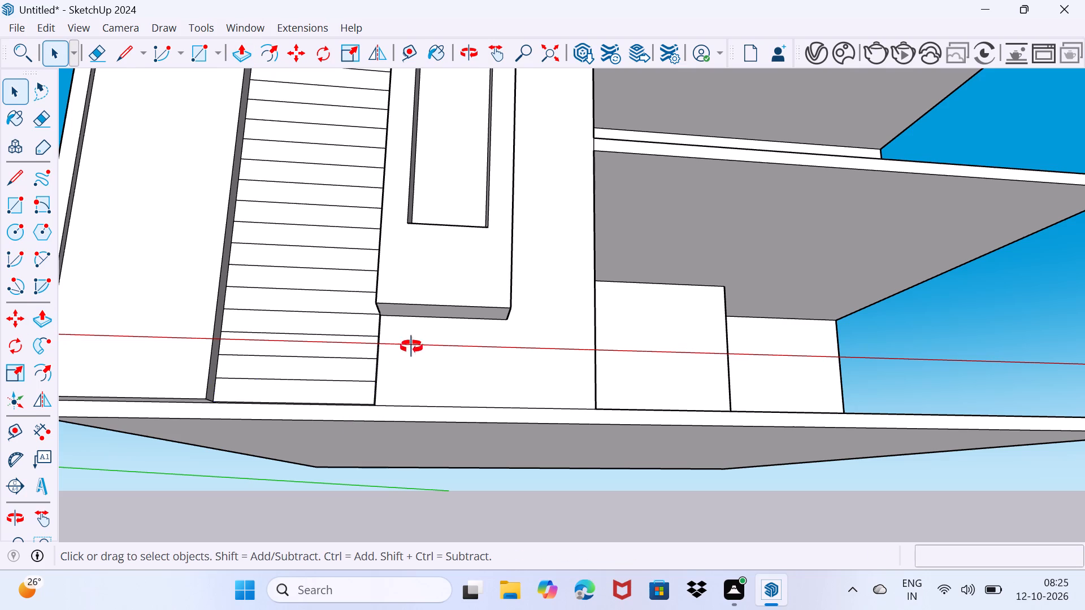
{"action": "middle_click_drag", "start_coordinate": [411, 347], "coordinate": [210, 426]}
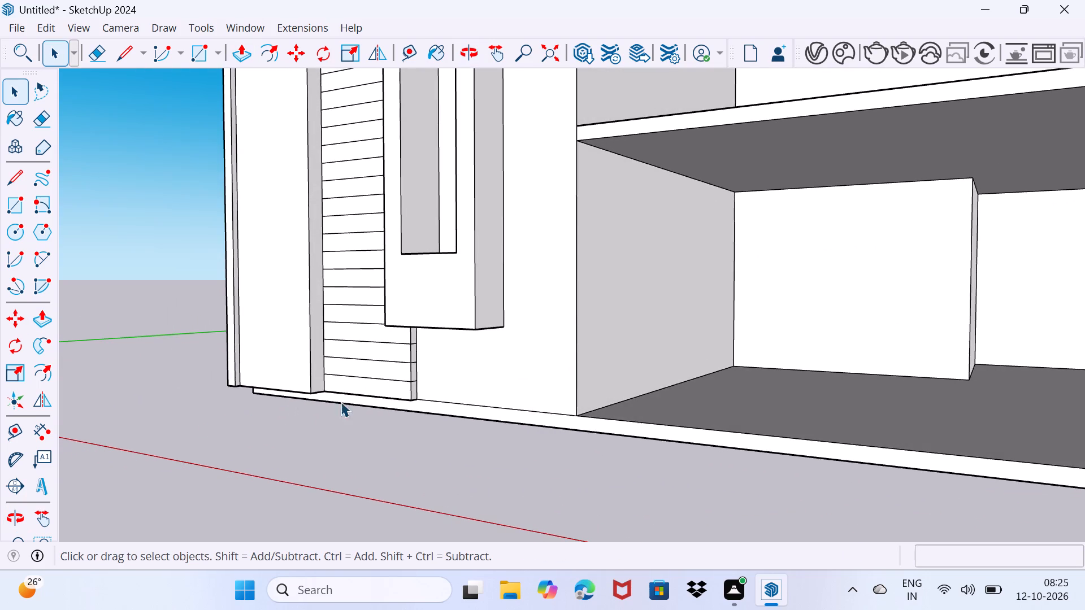
{"action": "scroll", "coordinate": [412, 359], "scroll_direction": "up", "scroll_amount": 9}
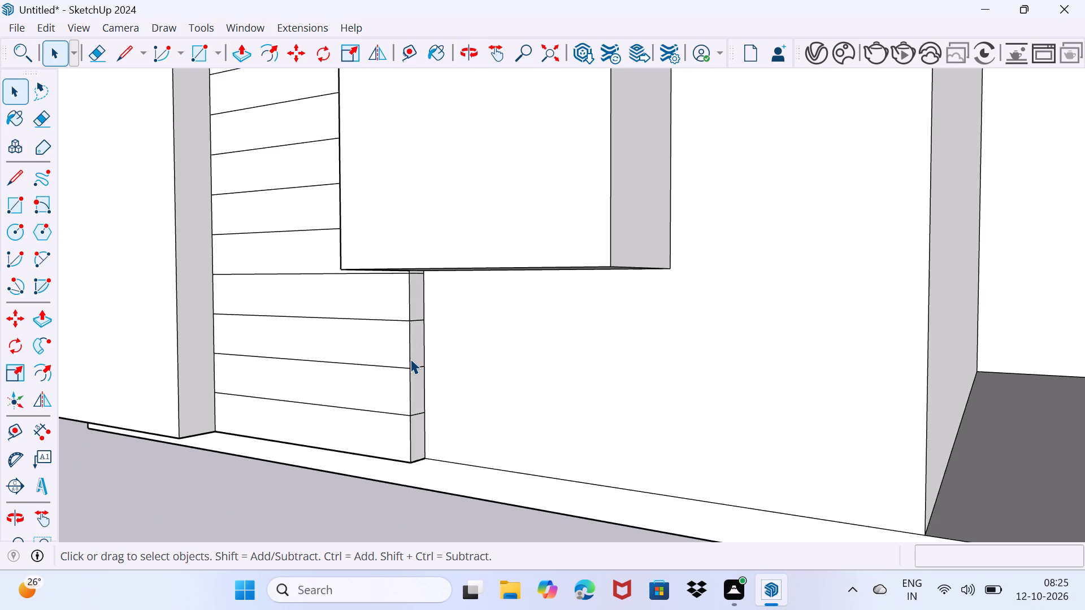
{"action": "key", "text": "e"}
{"action": "left_click", "coordinate": [416, 323]}
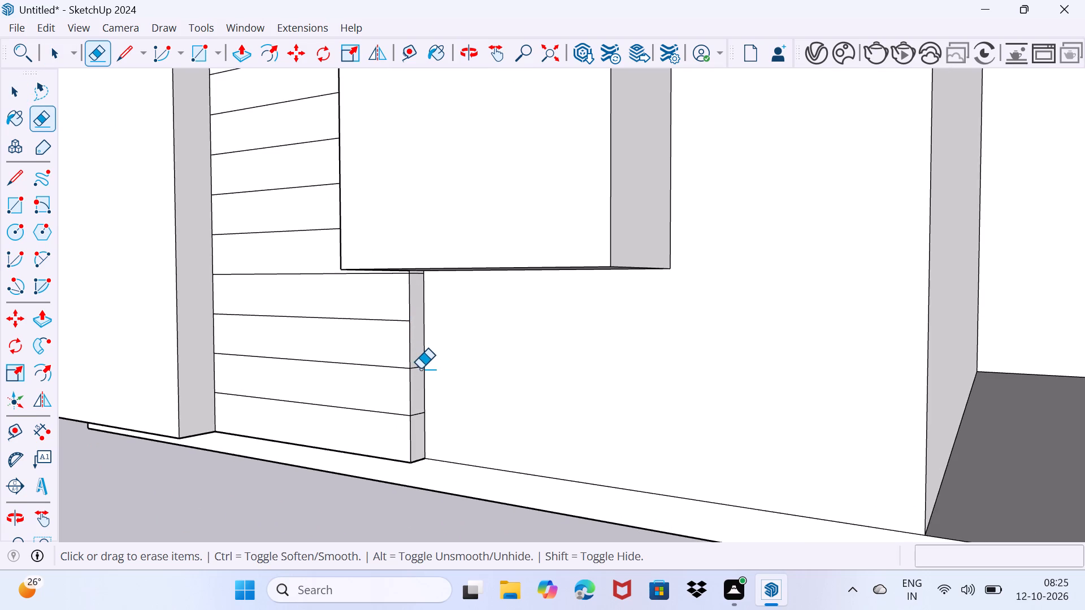
{"action": "left_click", "coordinate": [420, 369]}
{"action": "left_click_drag", "start_coordinate": [419, 417], "coordinate": [419, 411]}
Pull the front face of the ground slab outward, flush with the tall plain wall panel beside the strips.
{"action": "scroll", "coordinate": [419, 395], "scroll_direction": "down", "scroll_amount": 6}
{"action": "middle_click", "coordinate": [419, 396]}
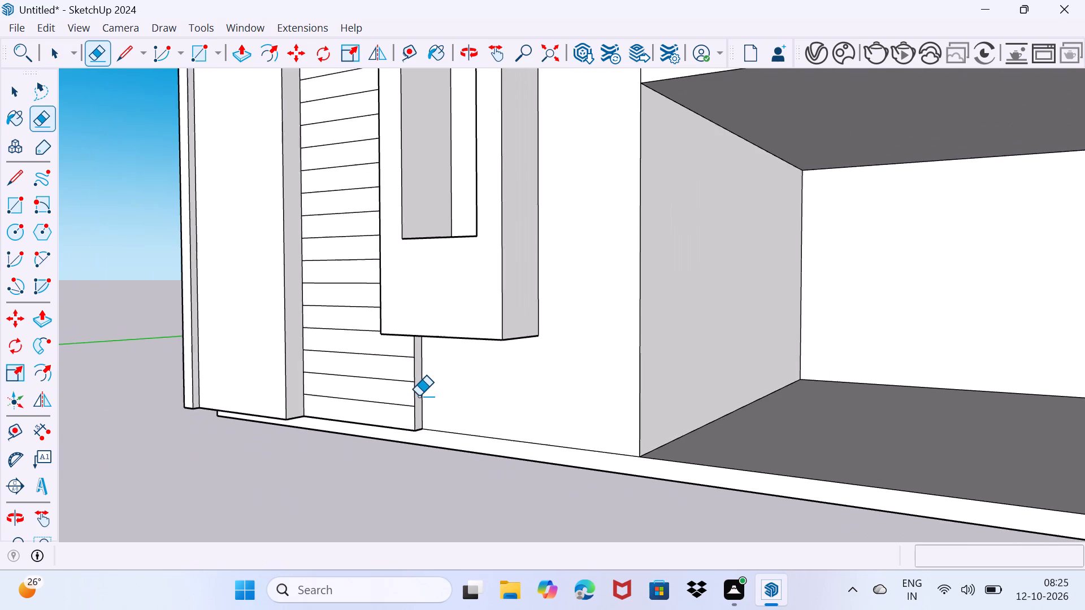
{"action": "scroll", "coordinate": [419, 396], "scroll_direction": "down", "scroll_amount": 4}
{"action": "middle_click_drag", "start_coordinate": [417, 396], "coordinate": [612, 324]}
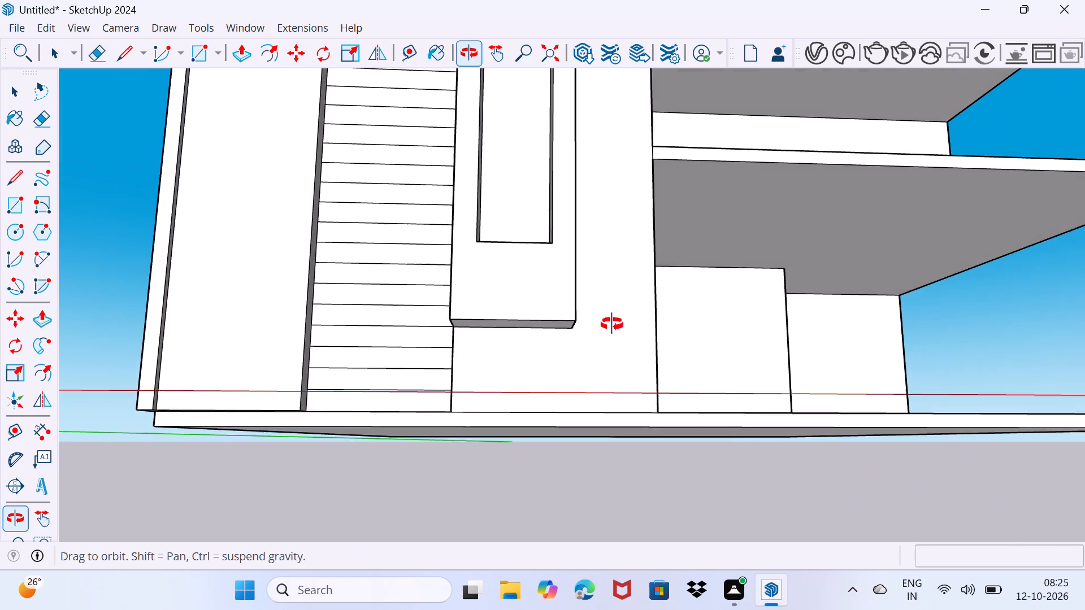
{"action": "middle_click_drag", "start_coordinate": [612, 324], "coordinate": [615, 323]}
{"action": "scroll", "coordinate": [532, 421], "scroll_direction": "up", "scroll_amount": 2}
{"action": "key", "text": "space"}
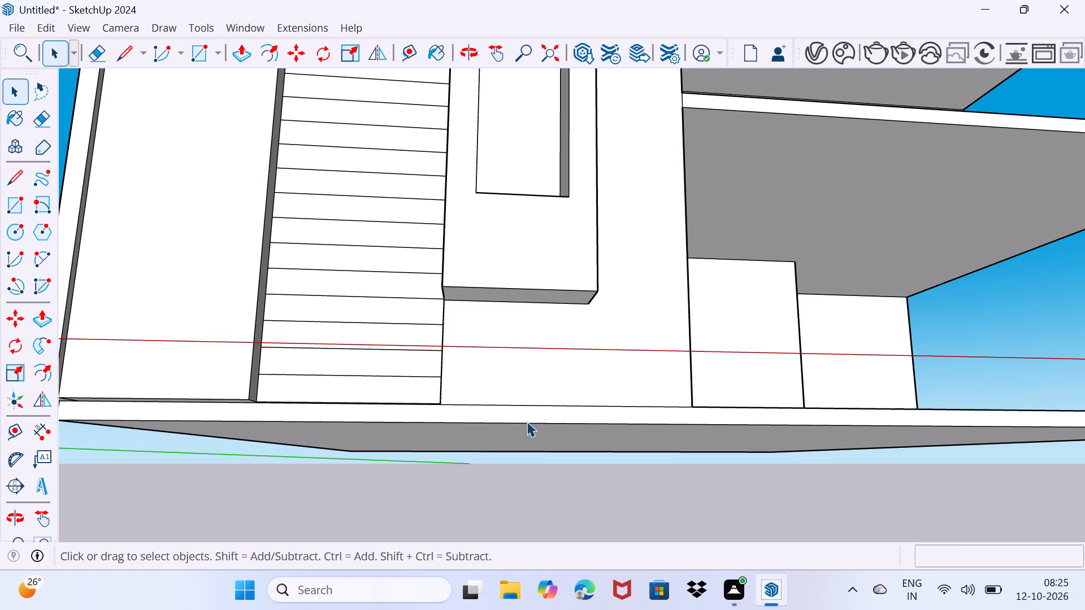
{"action": "key", "text": "p"}
{"action": "left_click", "coordinate": [512, 415]}
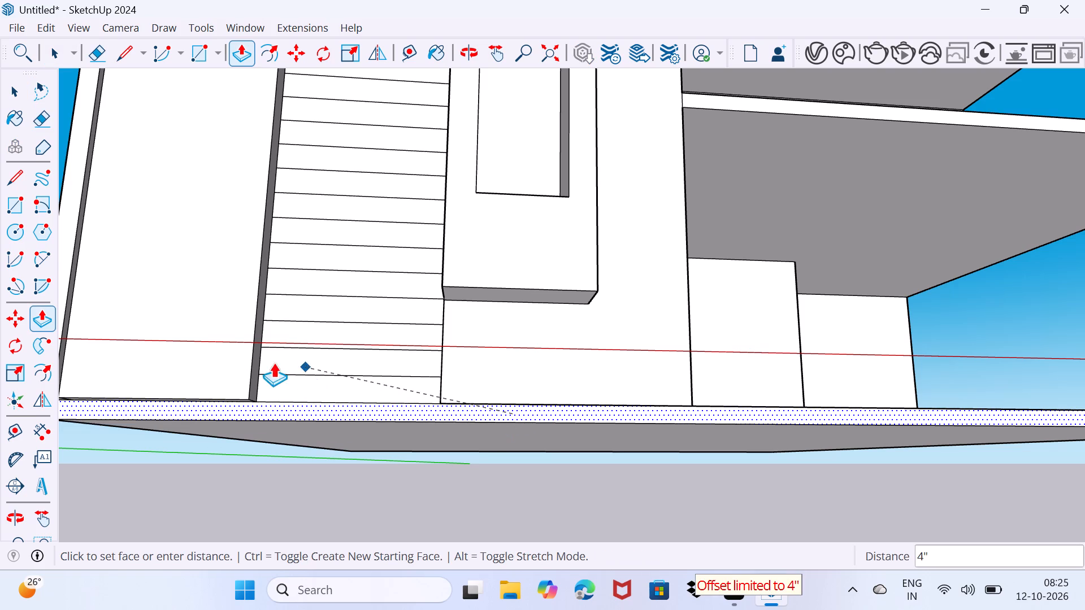
{"action": "left_click", "coordinate": [228, 363]}
{"action": "left_click", "coordinate": [340, 406]}
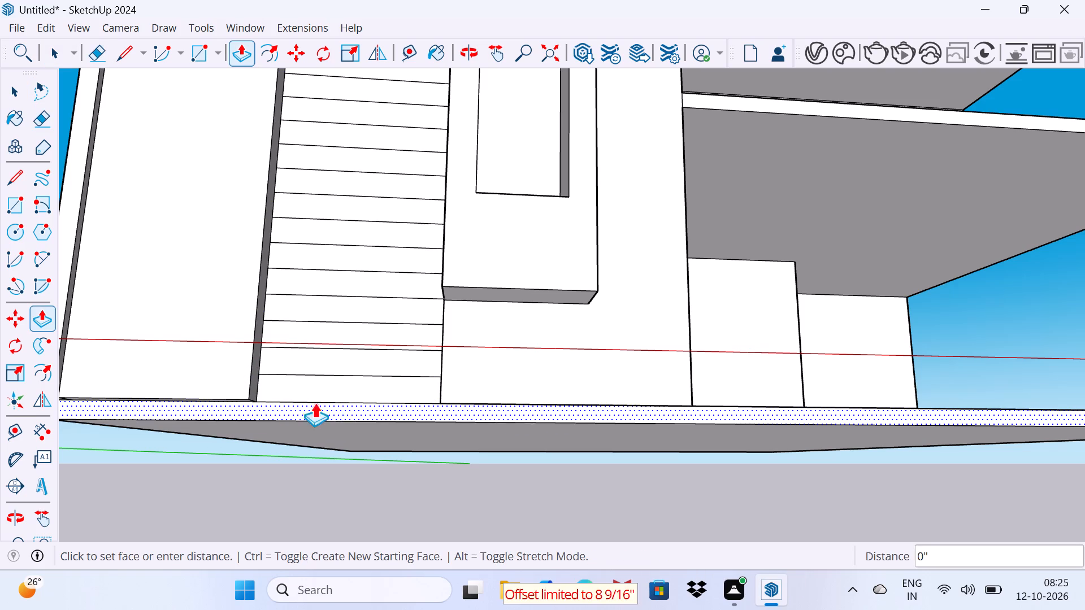
{"action": "left_click", "coordinate": [208, 380]}
{"action": "key", "text": "space"}
{"action": "left_click_drag", "start_coordinate": [208, 380], "coordinate": [218, 360]}
{"action": "scroll", "coordinate": [212, 339], "scroll_direction": "down", "scroll_amount": 3}
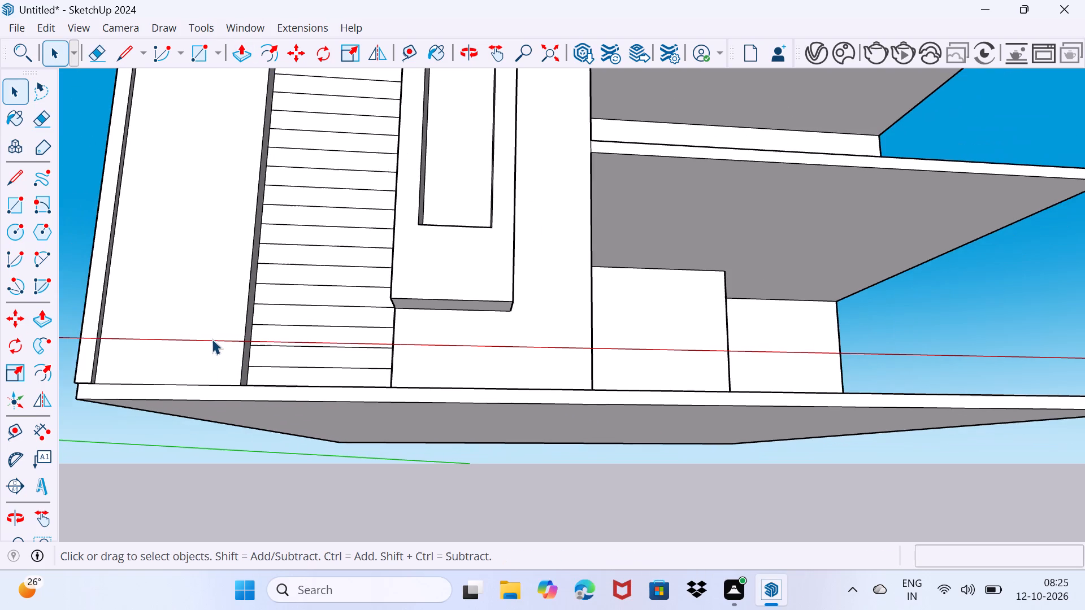
{"action": "middle_click_drag", "start_coordinate": [212, 339], "coordinate": [218, 428]}
{"action": "scroll", "coordinate": [112, 426], "scroll_direction": "up", "scroll_amount": 4}
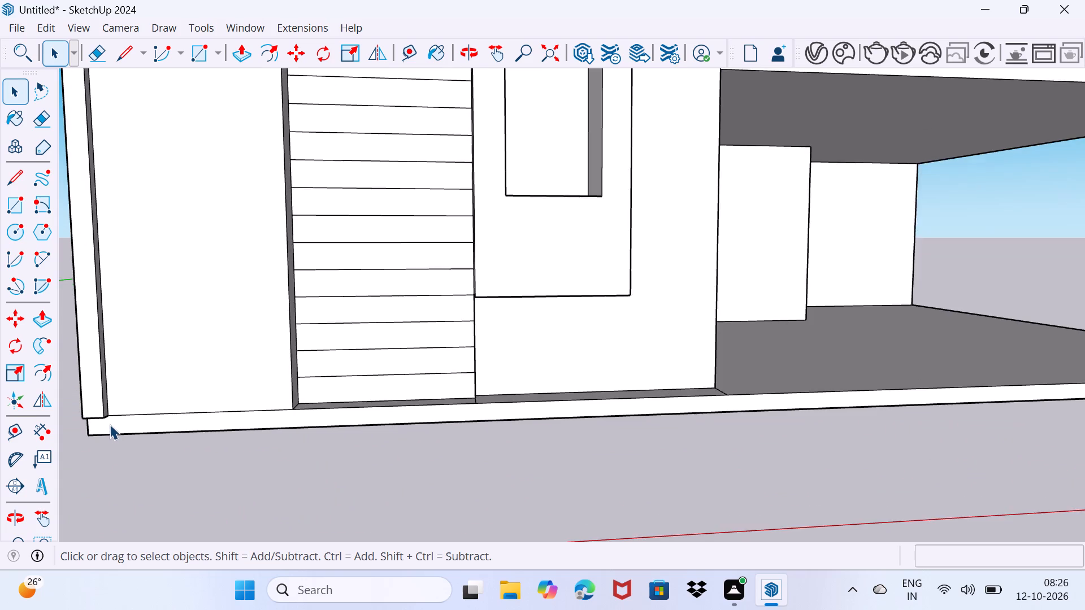
Draw a 1' 4" by about 11 5/16" rectangle on the underside of the top storey's front beam, at its open-side corner.
{"action": "scroll", "coordinate": [107, 420], "scroll_direction": "down", "scroll_amount": 12}
{"action": "scroll", "coordinate": [206, 380], "scroll_direction": "down", "scroll_amount": 3}
{"action": "middle_click_drag", "start_coordinate": [206, 380], "coordinate": [204, 385]}
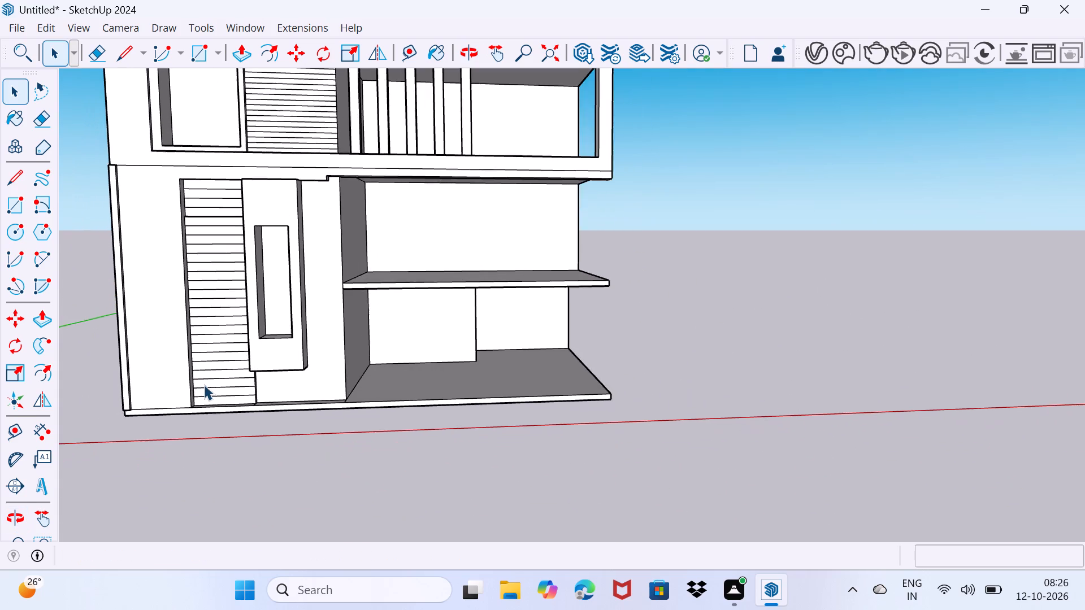
{"action": "scroll", "coordinate": [204, 385], "scroll_direction": "down", "scroll_amount": 4}
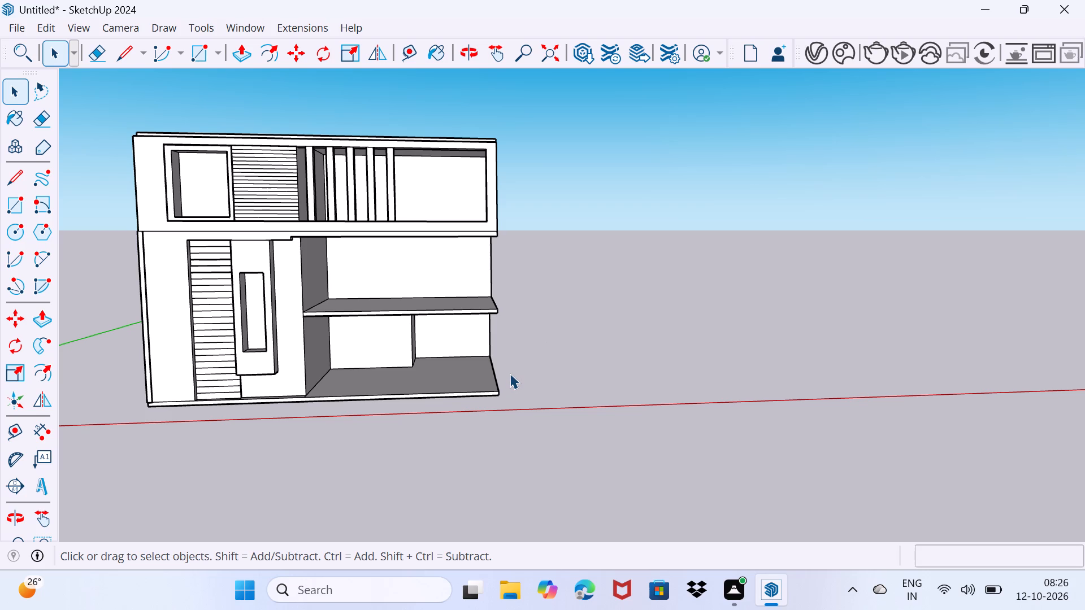
{"action": "middle_click_drag", "start_coordinate": [506, 373], "coordinate": [420, 358]}
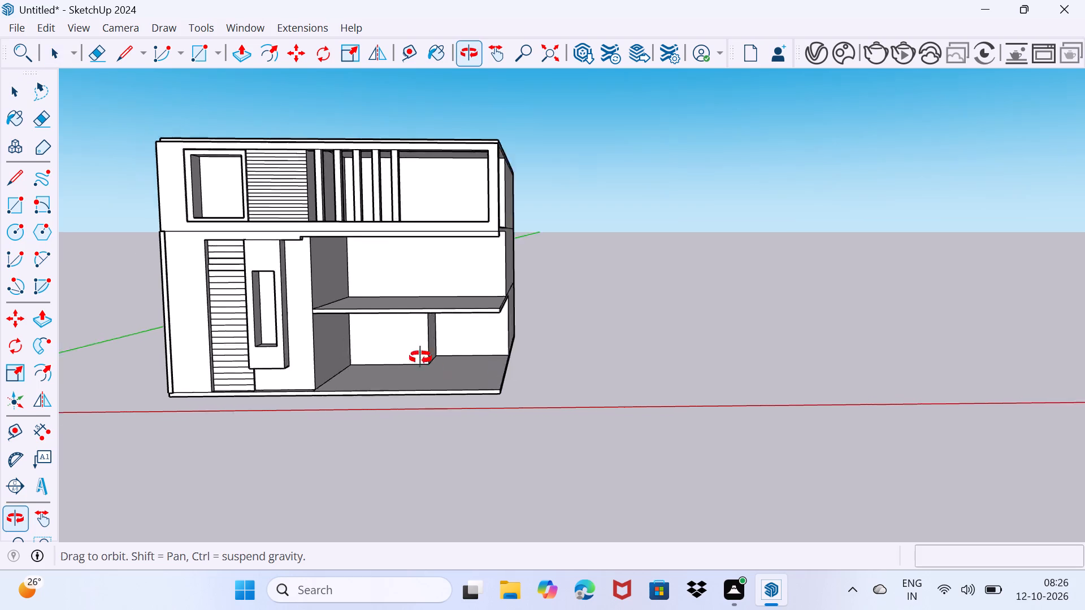
{"action": "middle_click_drag", "start_coordinate": [420, 358], "coordinate": [328, 293]}
{"action": "scroll", "coordinate": [480, 252], "scroll_direction": "up", "scroll_amount": 8}
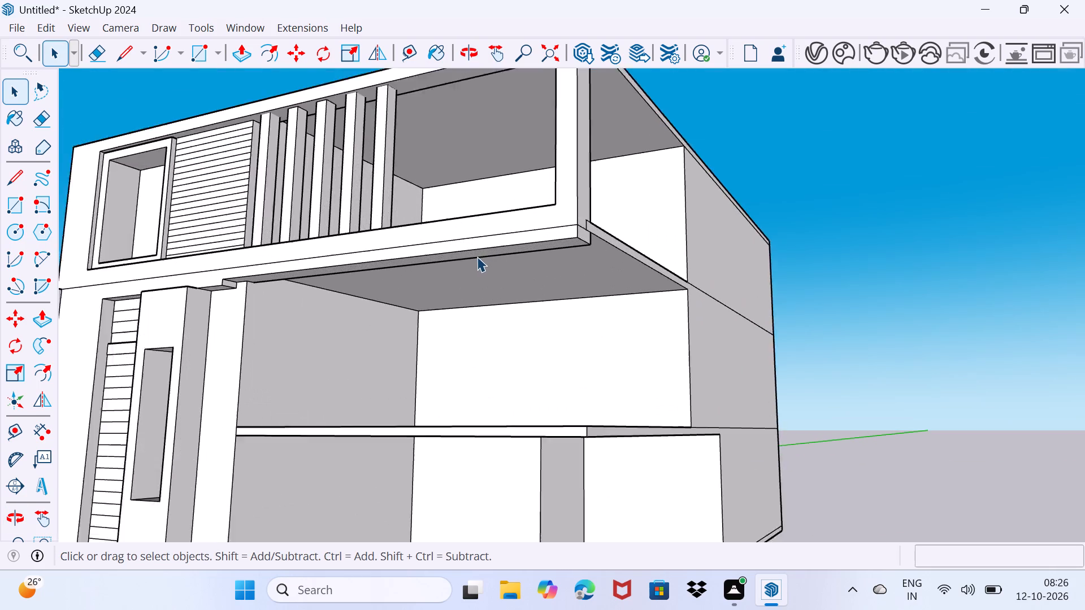
{"action": "scroll", "coordinate": [477, 256], "scroll_direction": "up", "scroll_amount": 5}
{"action": "middle_click_drag", "start_coordinate": [576, 266], "coordinate": [443, 221]}
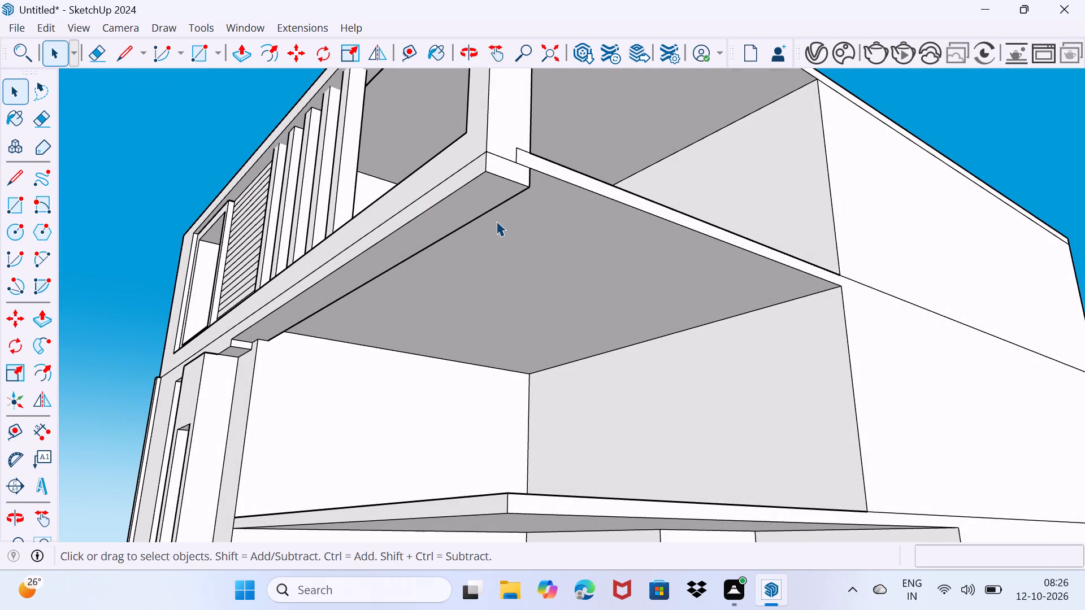
{"action": "scroll", "coordinate": [497, 224], "scroll_direction": "up", "scroll_amount": 2}
{"action": "key", "text": "r"}
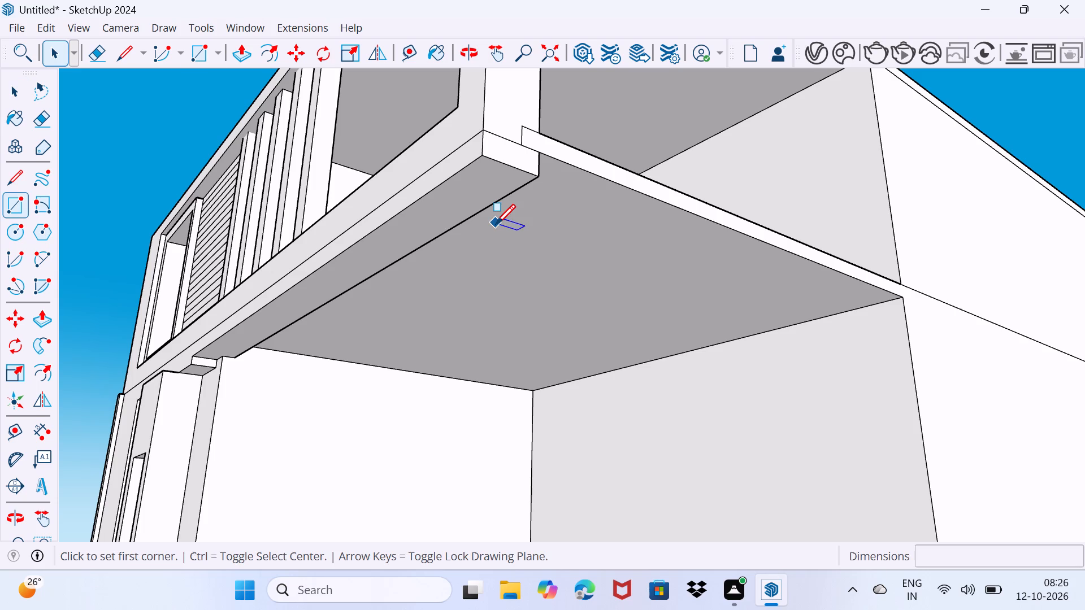
{"action": "left_click", "coordinate": [539, 178]}
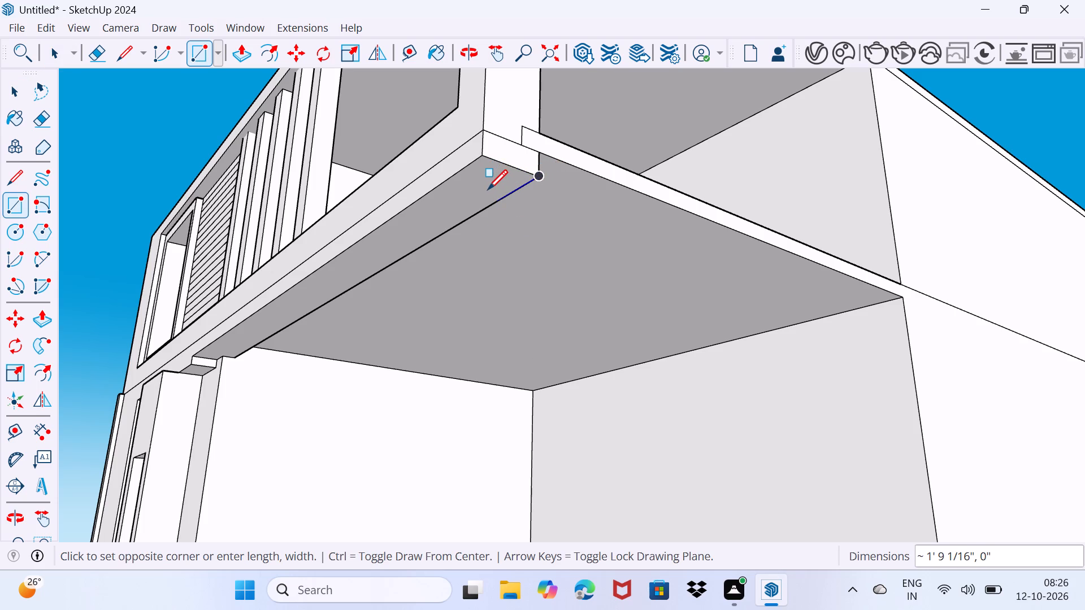
{"action": "scroll", "coordinate": [488, 189], "scroll_direction": "up", "scroll_amount": 6}
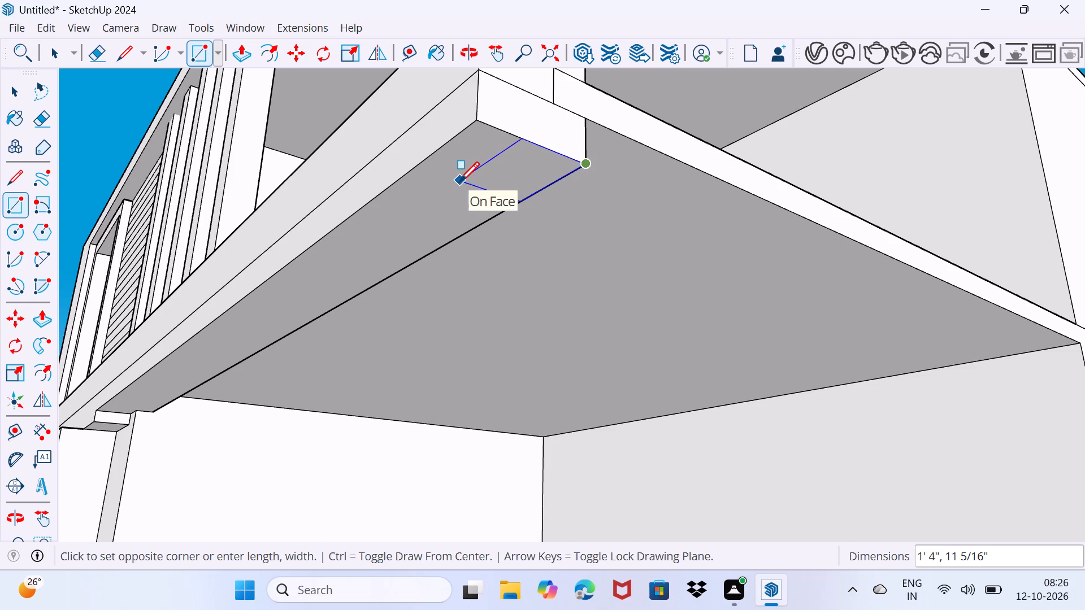
{"action": "left_click", "coordinate": [459, 181]}
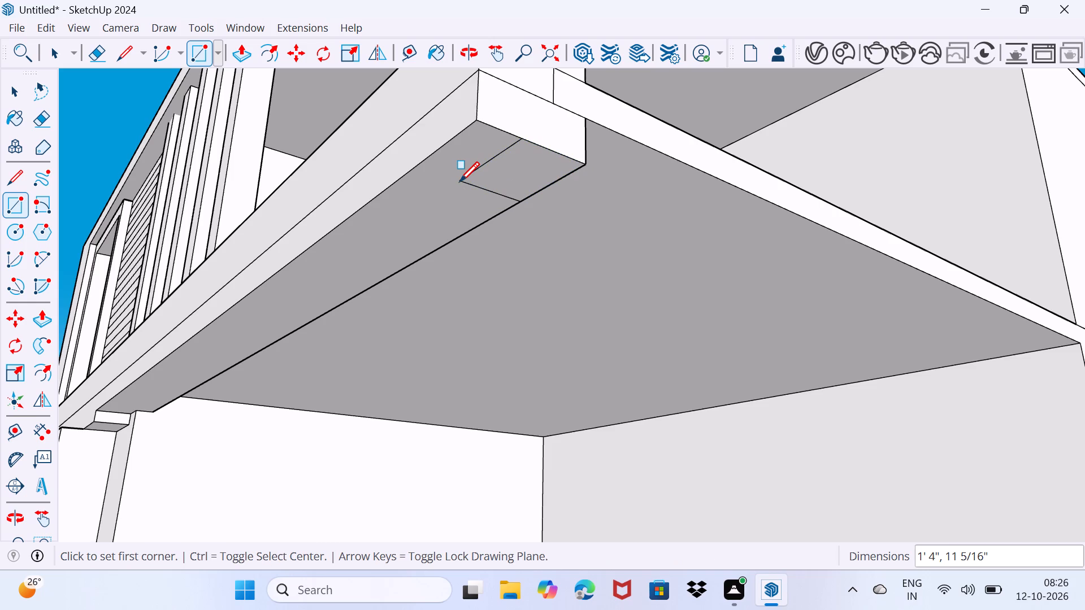
Pull the corner rectangle down about 8' 10 3/8" to the middle slab to form a column.
{"action": "key", "text": "space"}
{"action": "type", "text": "p"}
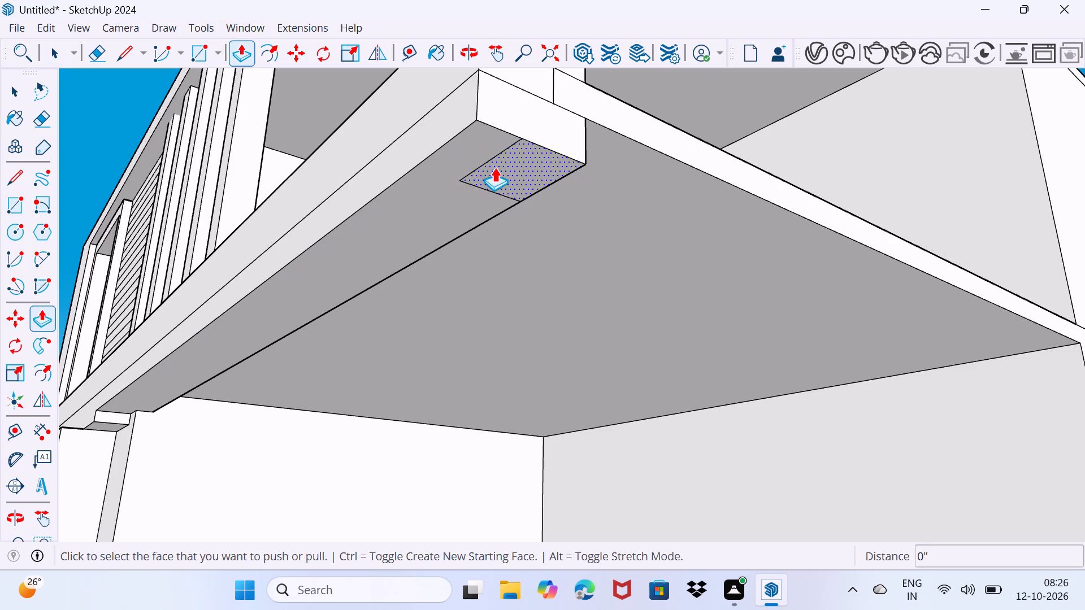
{"action": "left_click", "coordinate": [498, 167]}
{"action": "scroll", "coordinate": [491, 241], "scroll_direction": "down", "scroll_amount": 14}
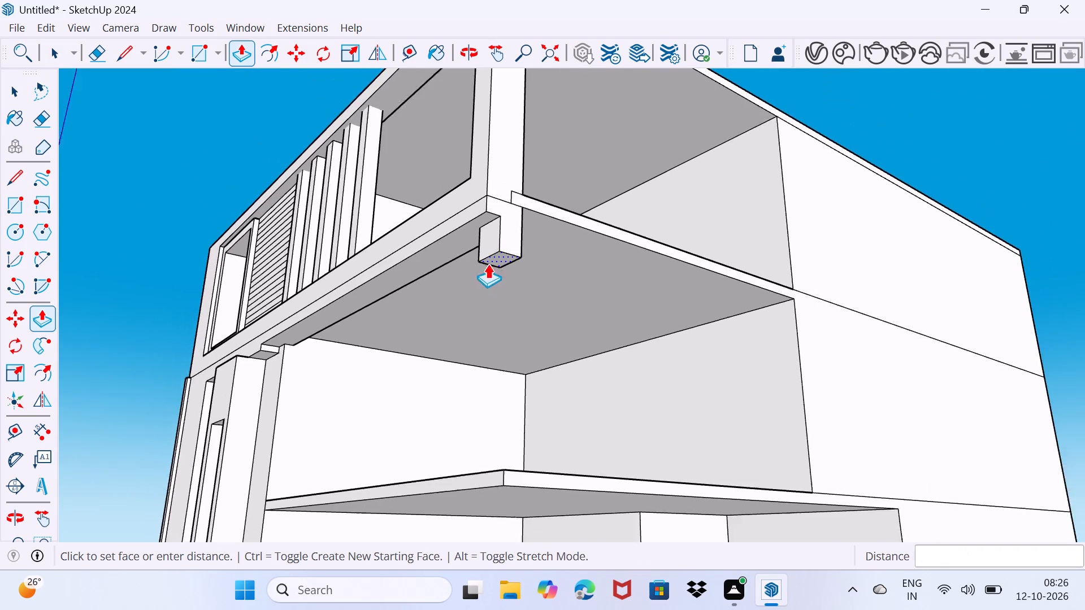
{"action": "scroll", "coordinate": [488, 264], "scroll_direction": "down", "scroll_amount": 1}
{"action": "middle_click_drag", "start_coordinate": [489, 323], "coordinate": [486, 267]}
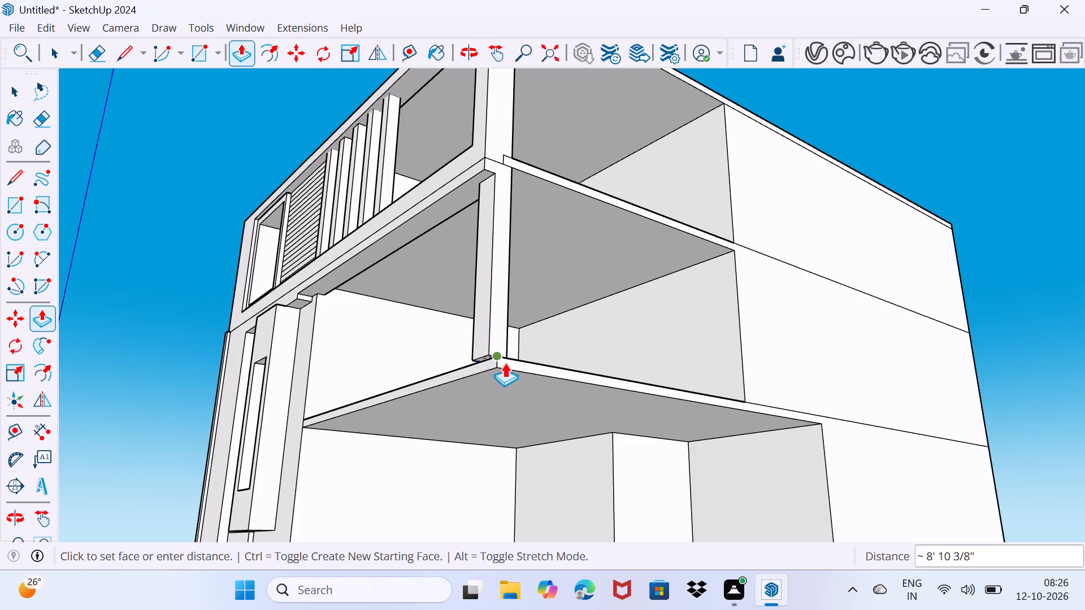
{"action": "left_click", "coordinate": [505, 363]}
Pull the middle slab's front edge face outward, flush with the front face of the corner column.
{"action": "middle_click_drag", "start_coordinate": [489, 354], "coordinate": [517, 411]}
{"action": "scroll", "coordinate": [513, 425], "scroll_direction": "up", "scroll_amount": 3}
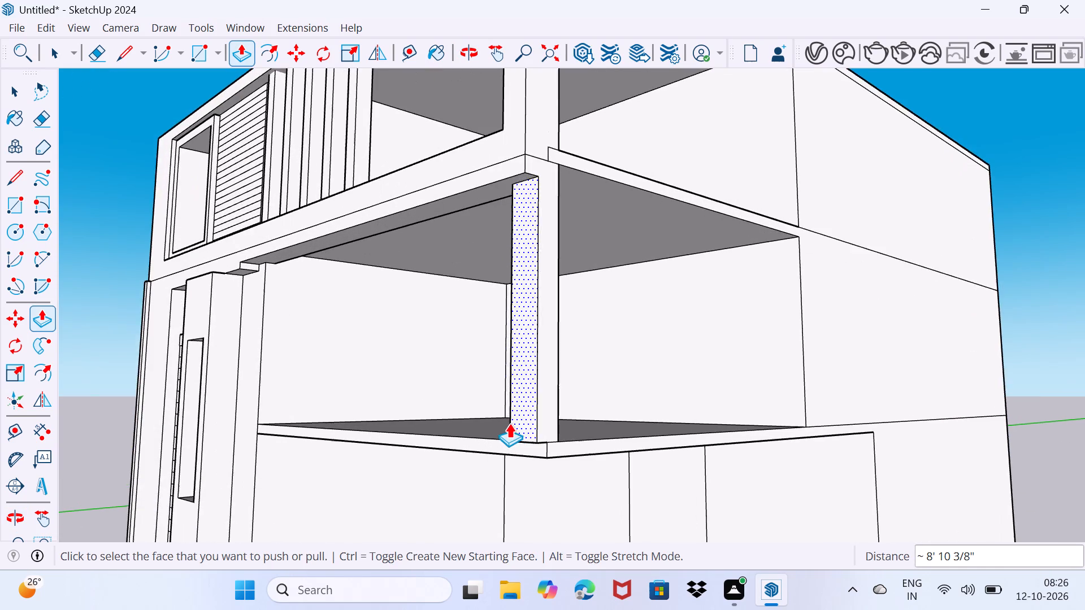
{"action": "scroll", "coordinate": [508, 423], "scroll_direction": "up", "scroll_amount": 2}
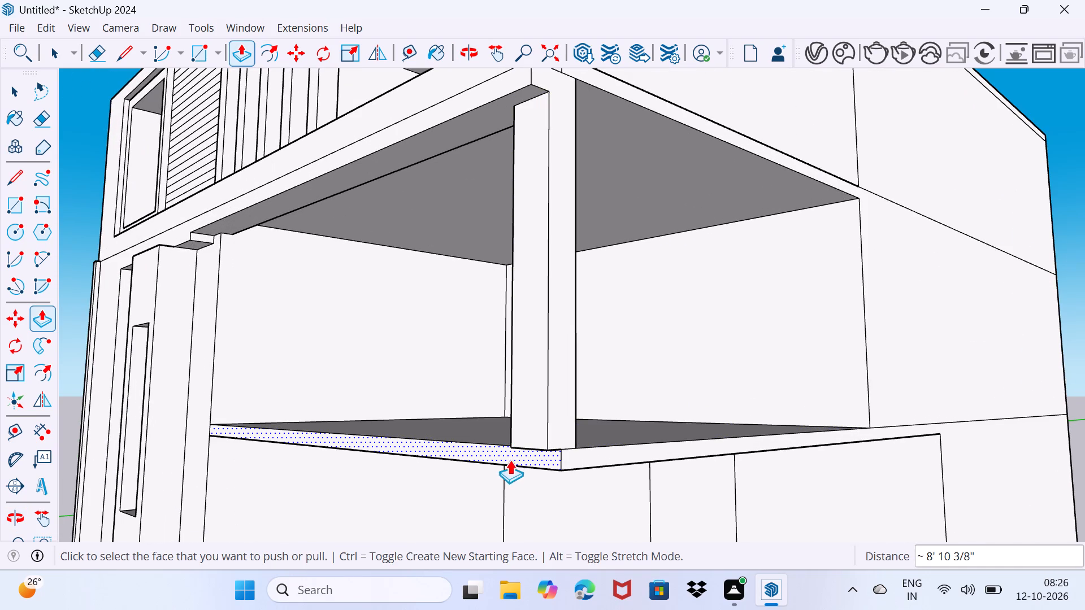
{"action": "left_click", "coordinate": [515, 456]}
{"action": "left_click", "coordinate": [525, 419]}
{"action": "key", "text": "space"}
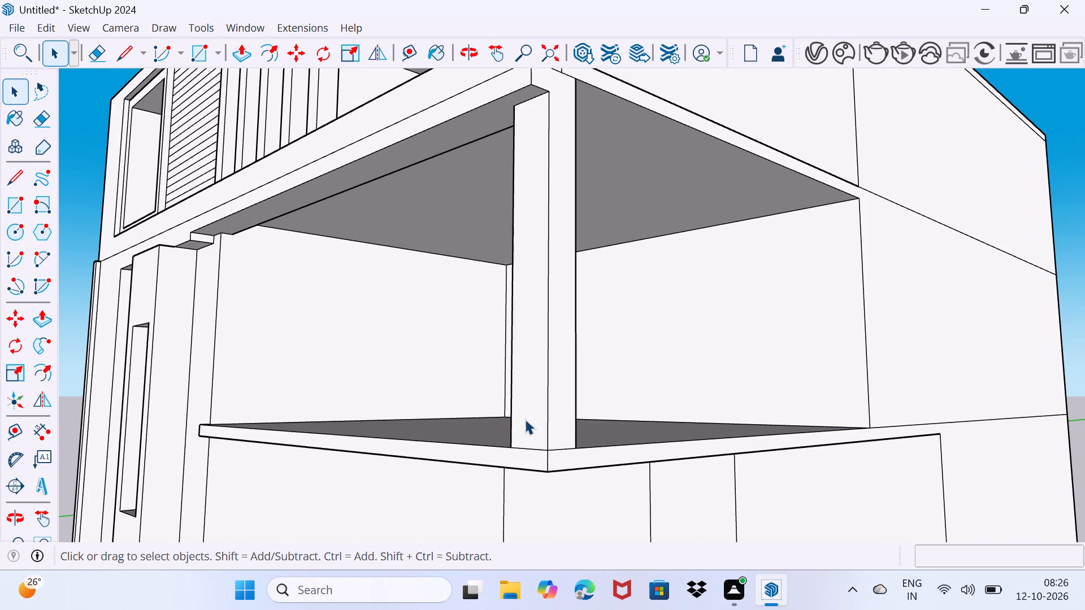
Examine the whole building mass from the front, the open side and above.
{"action": "left_click_drag", "start_coordinate": [526, 419], "coordinate": [536, 404]}
{"action": "scroll", "coordinate": [548, 387], "scroll_direction": "down", "scroll_amount": 3}
{"action": "middle_click_drag", "start_coordinate": [533, 379], "coordinate": [617, 396]}
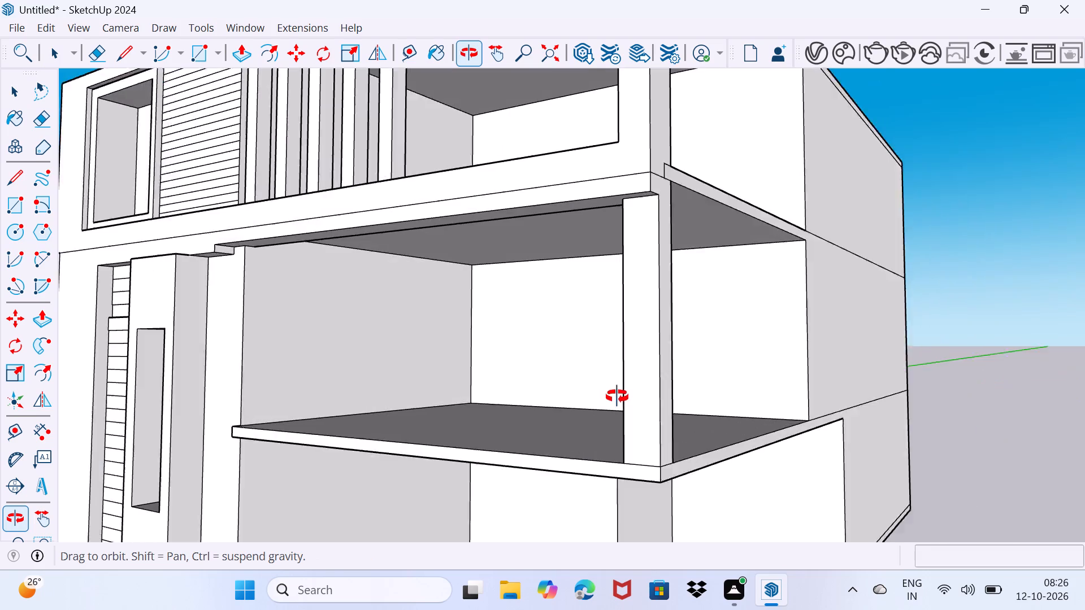
{"action": "middle_click_drag", "start_coordinate": [617, 396], "coordinate": [640, 393]}
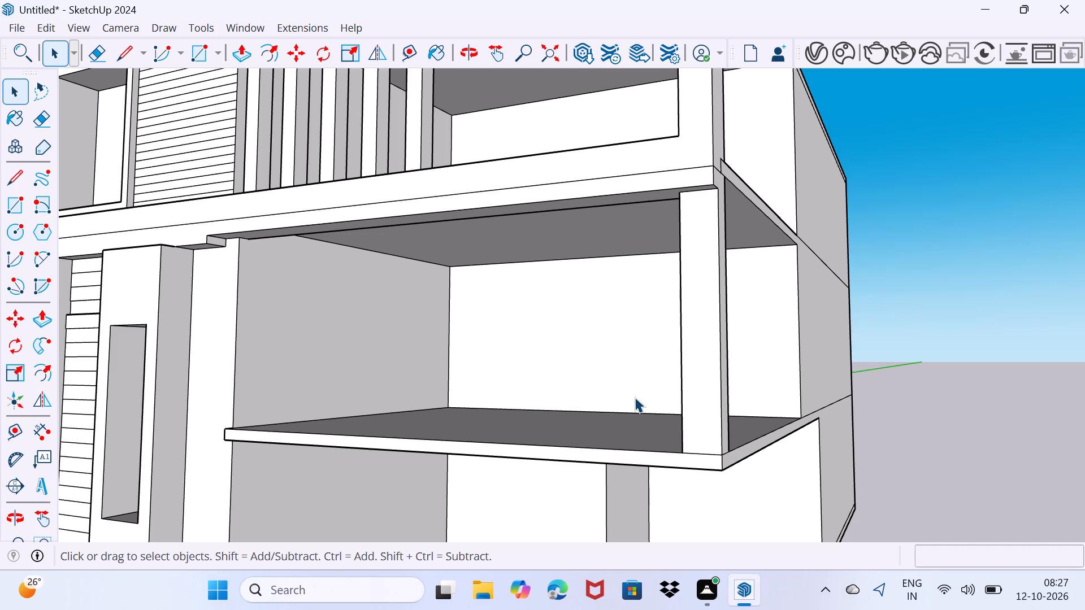
{"action": "scroll", "coordinate": [635, 396], "scroll_direction": "down", "scroll_amount": 5}
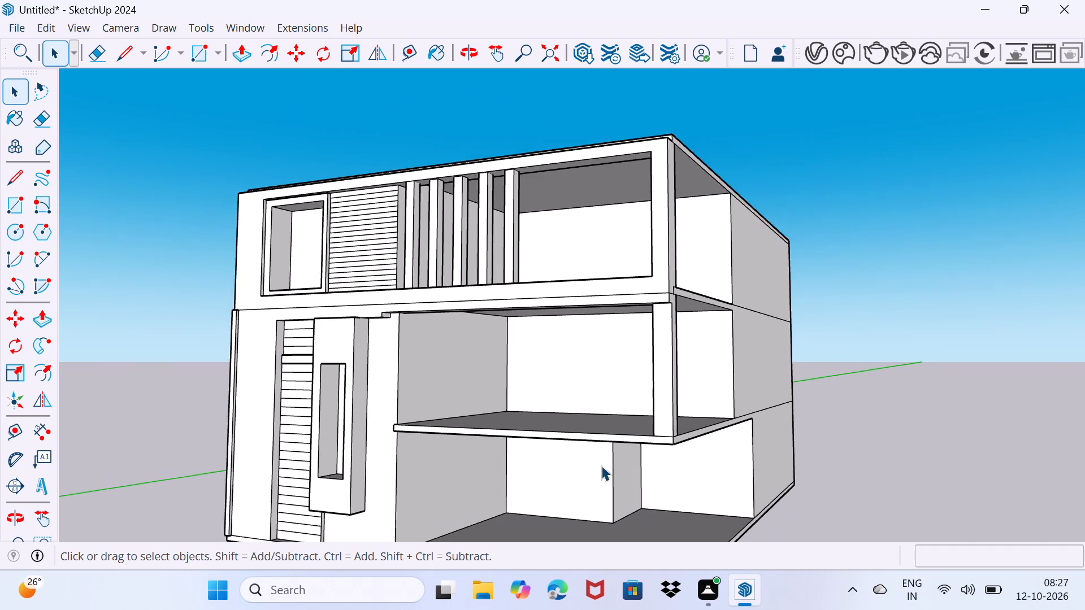
{"action": "scroll", "coordinate": [601, 465], "scroll_direction": "down", "scroll_amount": 3}
{"action": "middle_click_drag", "start_coordinate": [599, 482], "coordinate": [583, 380]}
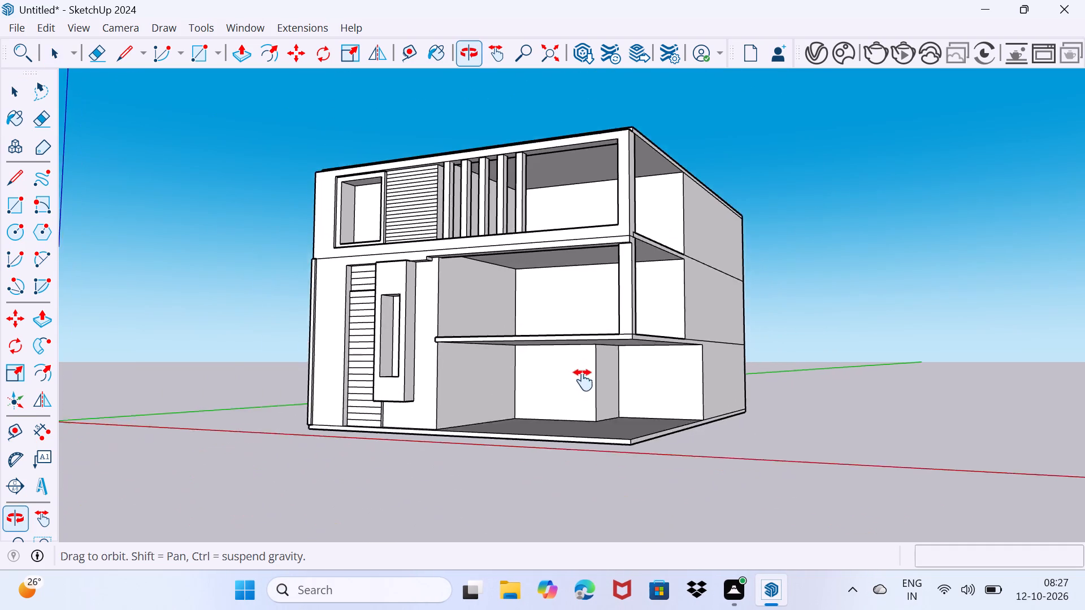
{"action": "middle_click_drag", "start_coordinate": [583, 380], "coordinate": [580, 362]}
{"action": "middle_click_drag", "start_coordinate": [577, 365], "coordinate": [601, 413]}
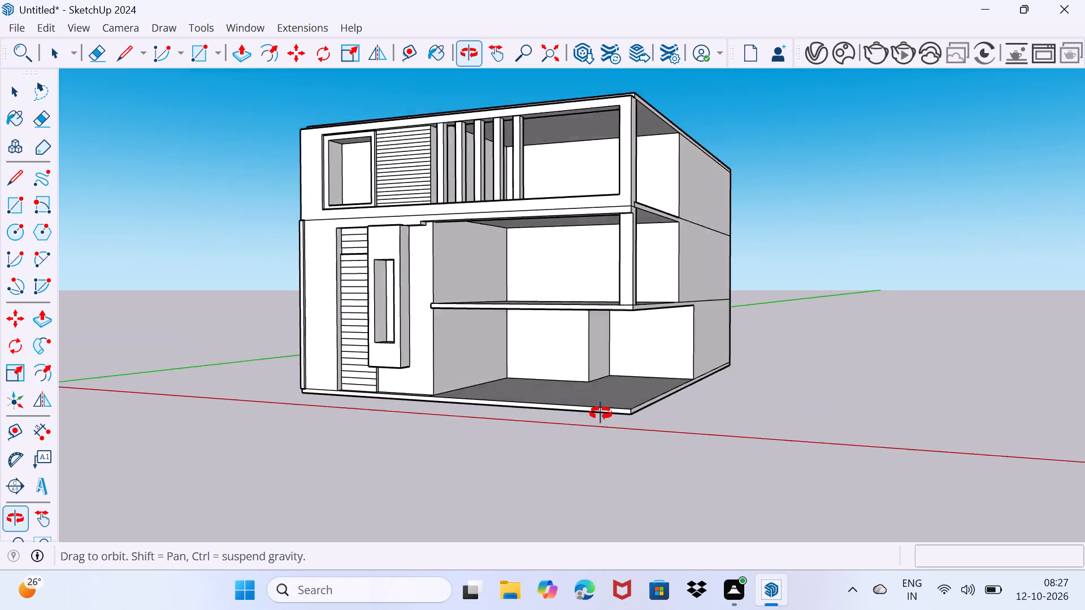
{"action": "middle_click_drag", "start_coordinate": [601, 413], "coordinate": [721, 567]}
Copy the middle slab's top front edge about 5 11/16" inward, to the midpoint of the corner column's base side edge.
{"action": "scroll", "coordinate": [524, 522], "scroll_direction": "up", "scroll_amount": 1}
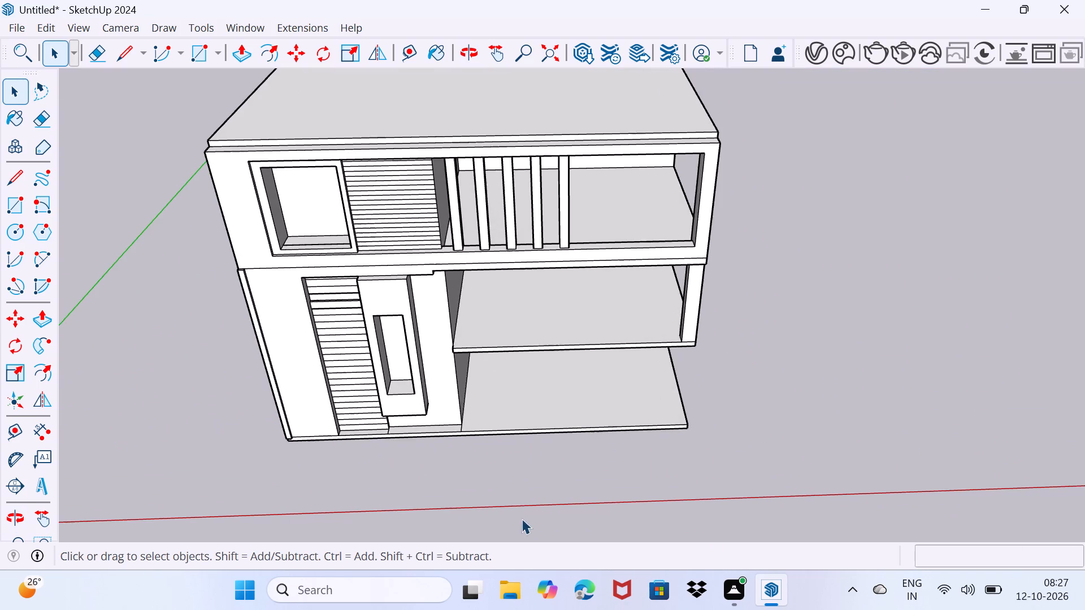
{"action": "scroll", "coordinate": [493, 403], "scroll_direction": "up", "scroll_amount": 9}
{"action": "middle_click_drag", "start_coordinate": [486, 385], "coordinate": [487, 415]}
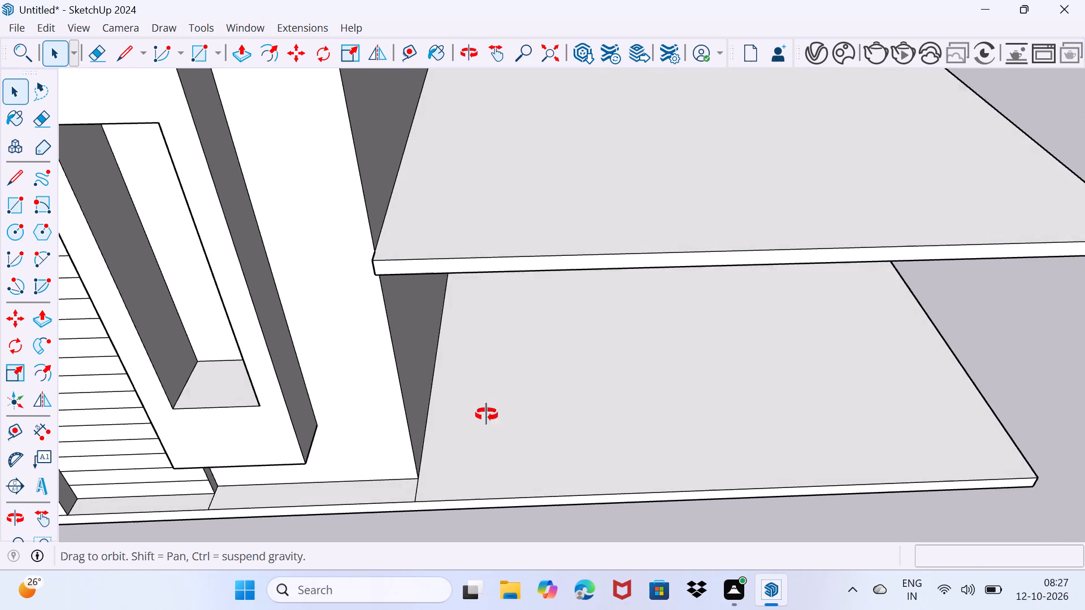
{"action": "middle_click_drag", "start_coordinate": [487, 415], "coordinate": [487, 415]}
{"action": "left_click", "coordinate": [478, 263]}
{"action": "scroll", "coordinate": [475, 290], "scroll_direction": "down", "scroll_amount": 4}
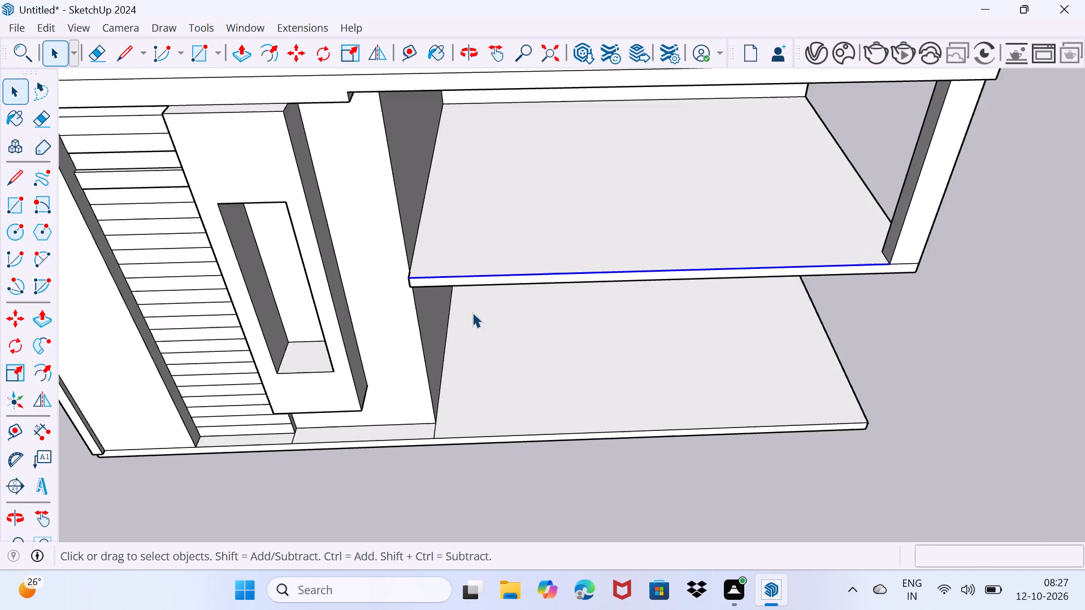
{"action": "scroll", "coordinate": [472, 312], "scroll_direction": "down", "scroll_amount": 3}
{"action": "scroll", "coordinate": [692, 287], "scroll_direction": "up", "scroll_amount": 2}
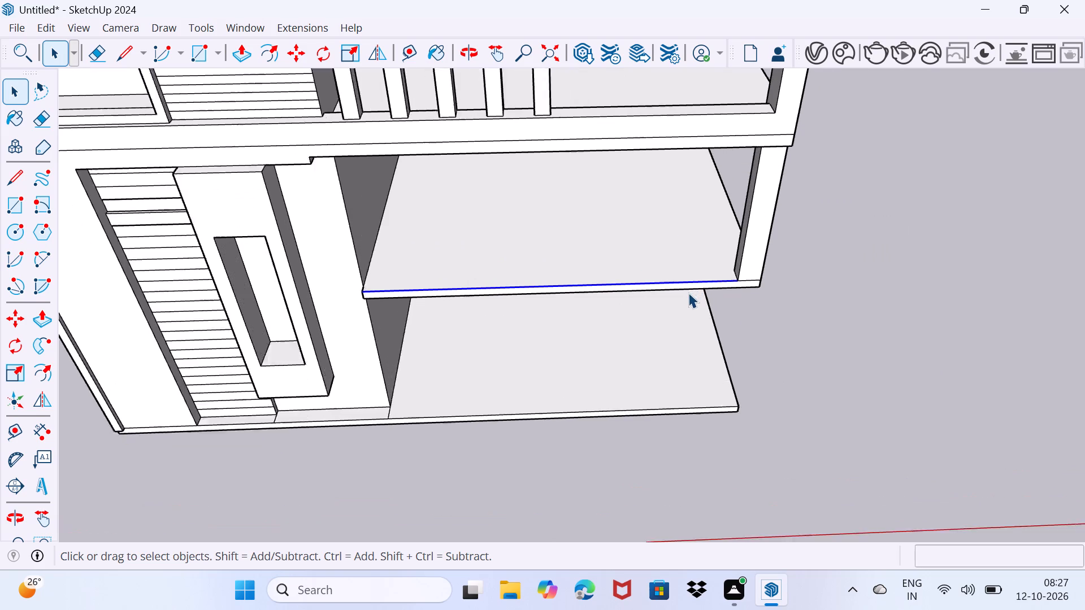
{"action": "scroll", "coordinate": [688, 293], "scroll_direction": "up", "scroll_amount": 3}
{"action": "key", "text": "m"}
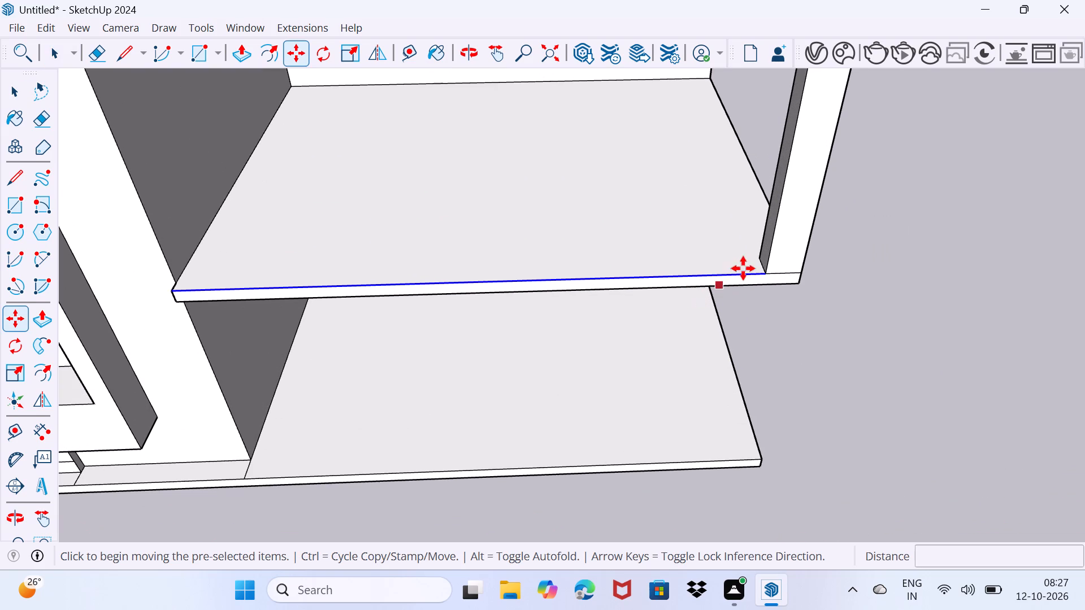
{"action": "left_click", "coordinate": [762, 270]}
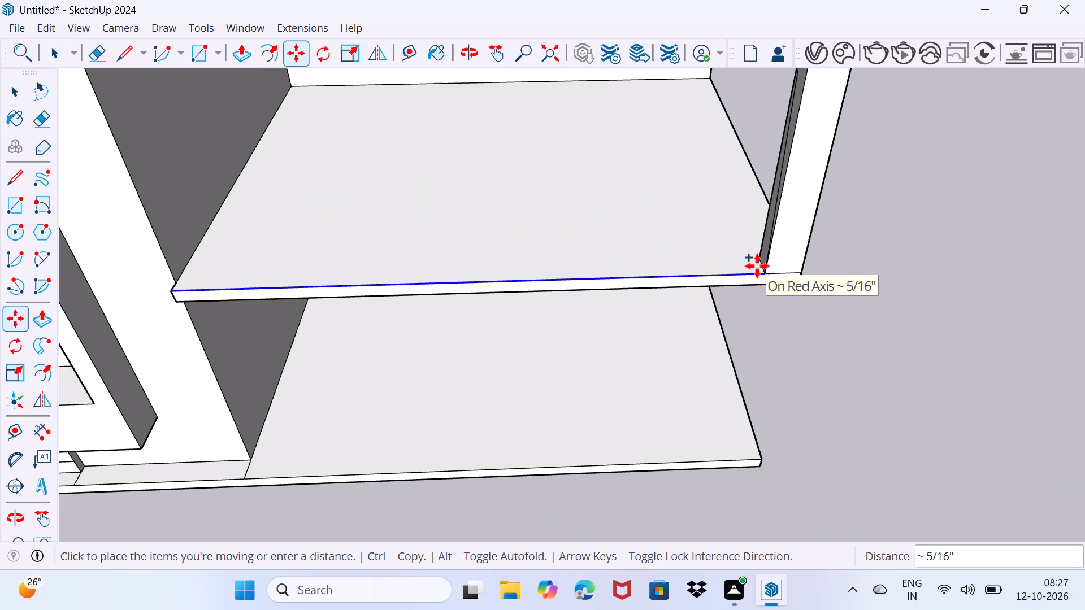
{"action": "scroll", "coordinate": [731, 271], "scroll_direction": "up", "scroll_amount": 5}
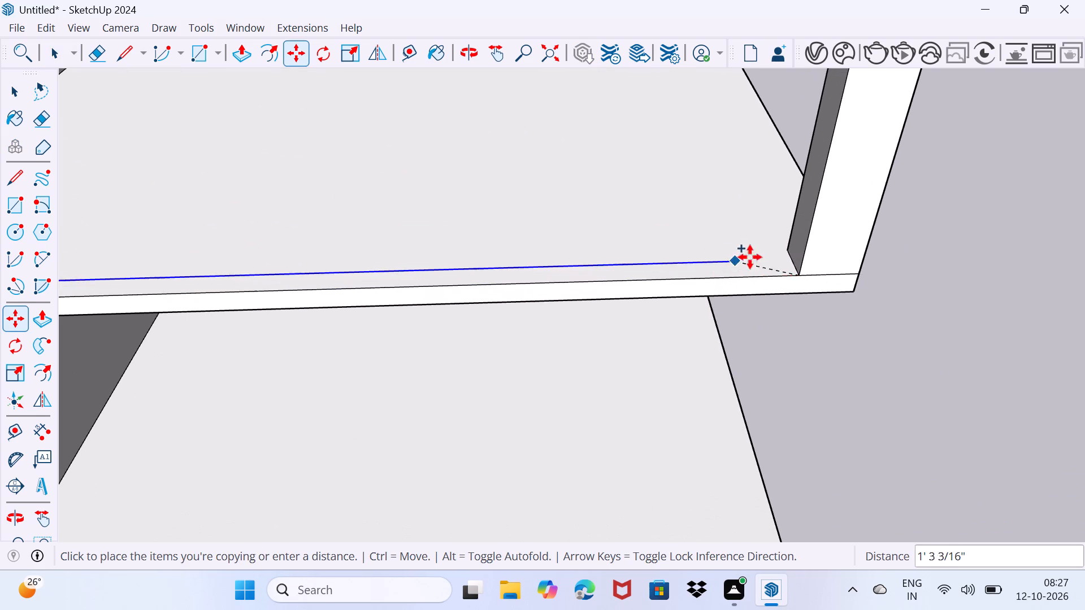
{"action": "left_click", "coordinate": [791, 264]}
{"action": "key", "text": "space"}
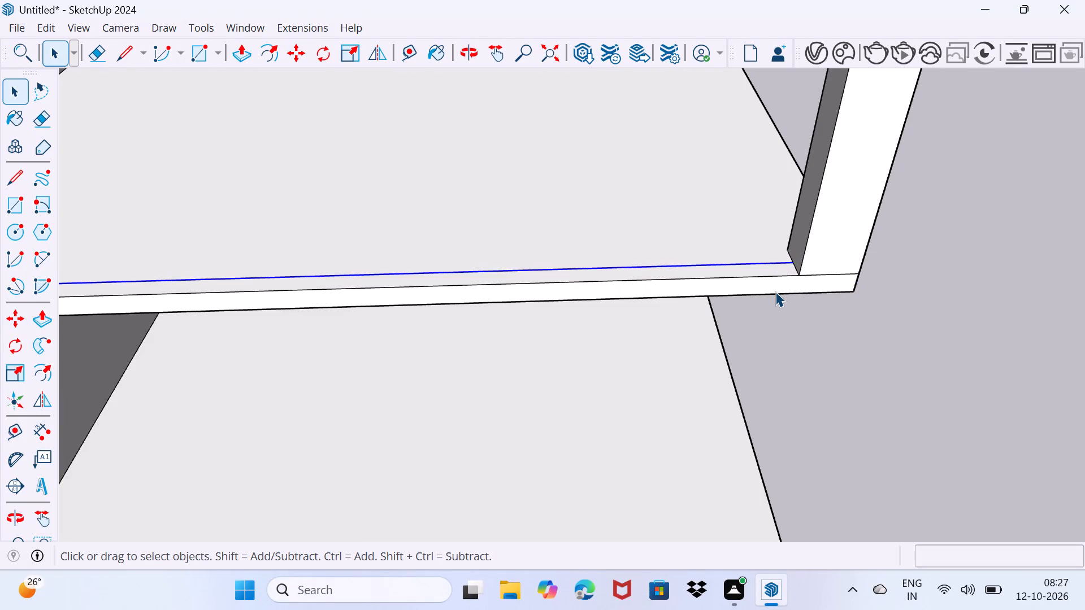
Pull the narrow strip along the middle slab's front edge up 3 3/16" to form a raised curb.
{"action": "scroll", "coordinate": [775, 291], "scroll_direction": "down", "scroll_amount": 7}
{"action": "left_click_drag", "start_coordinate": [565, 223], "coordinate": [581, 198]}
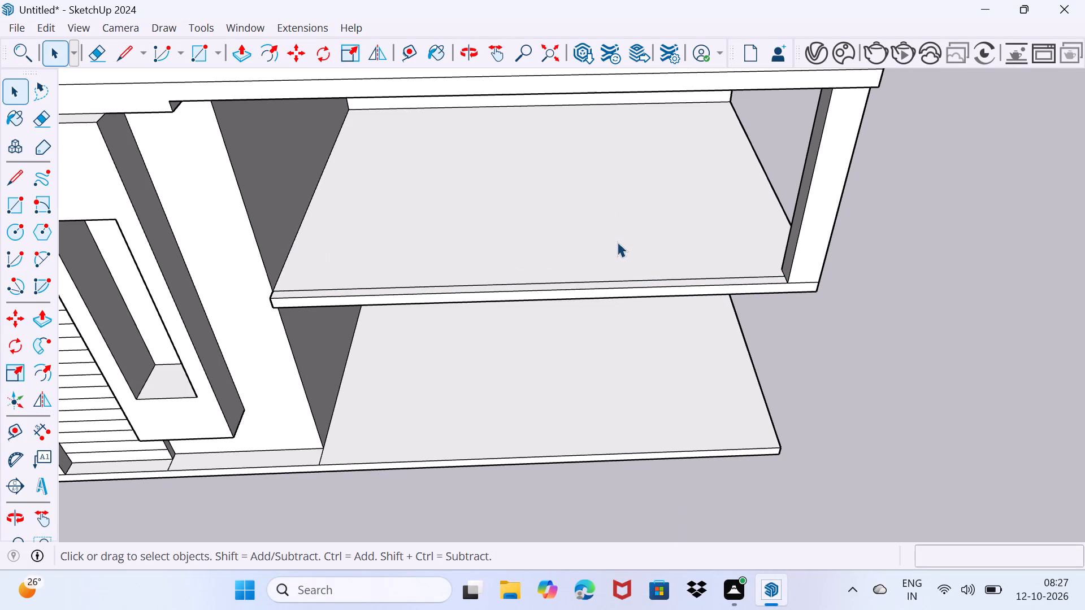
{"action": "scroll", "coordinate": [632, 293], "scroll_direction": "up", "scroll_amount": 7}
{"action": "left_click", "coordinate": [632, 274]}
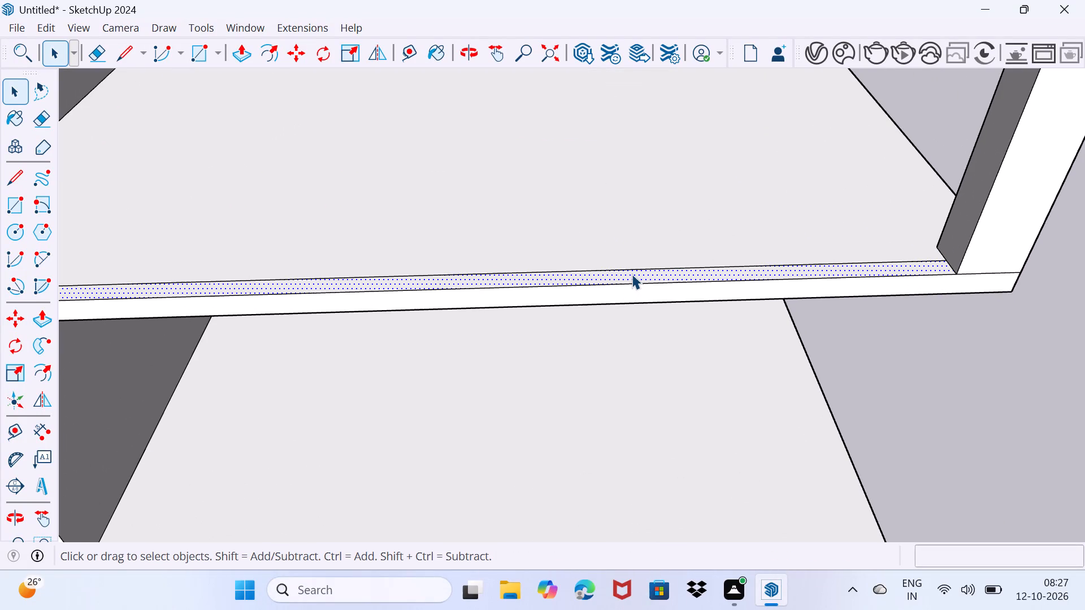
{"action": "key", "text": "p"}
{"action": "left_click", "coordinate": [632, 274]}
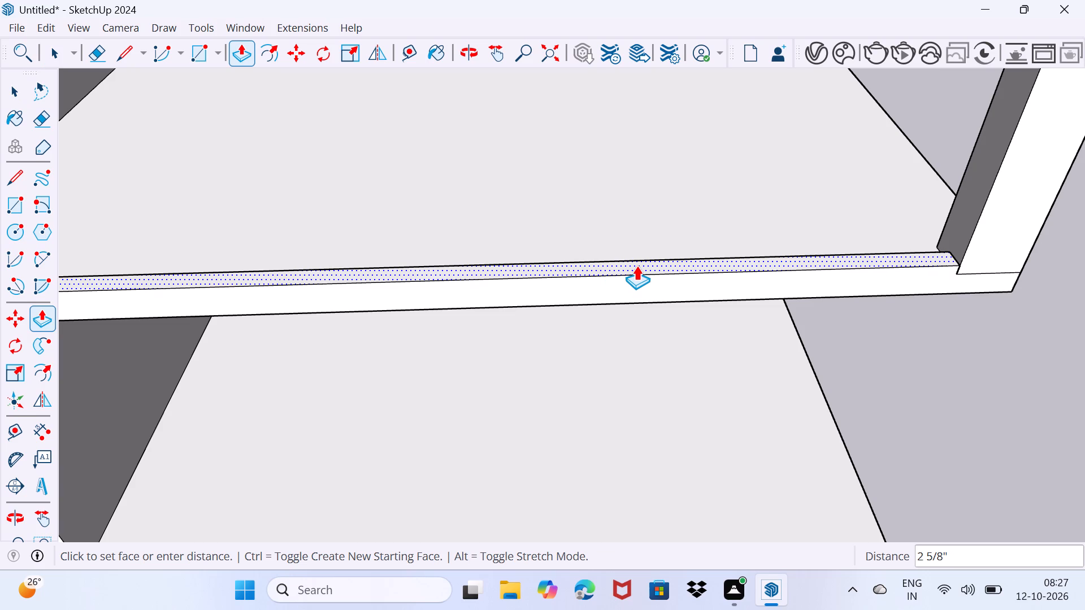
{"action": "left_click", "coordinate": [751, 284]}
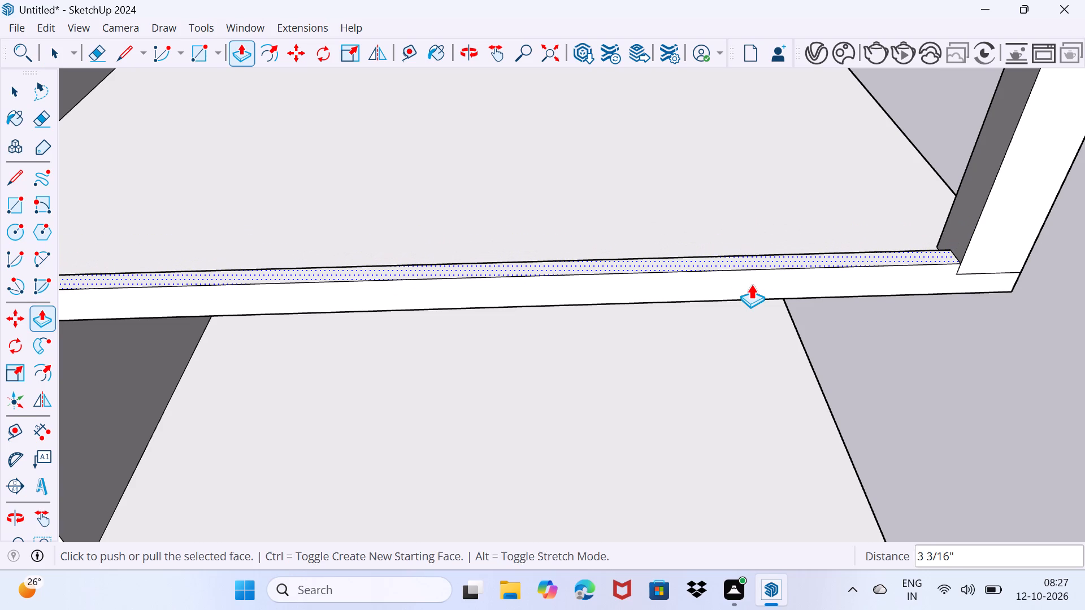
{"action": "key", "text": "space"}
{"action": "left_click_drag", "start_coordinate": [700, 239], "coordinate": [745, 205]}
Erase the leftover edges on the front face where the corner column meets the middle slab and its curb.
{"action": "scroll", "coordinate": [706, 290], "scroll_direction": "down", "scroll_amount": 7}
{"action": "middle_click_drag", "start_coordinate": [711, 384], "coordinate": [695, 356]}
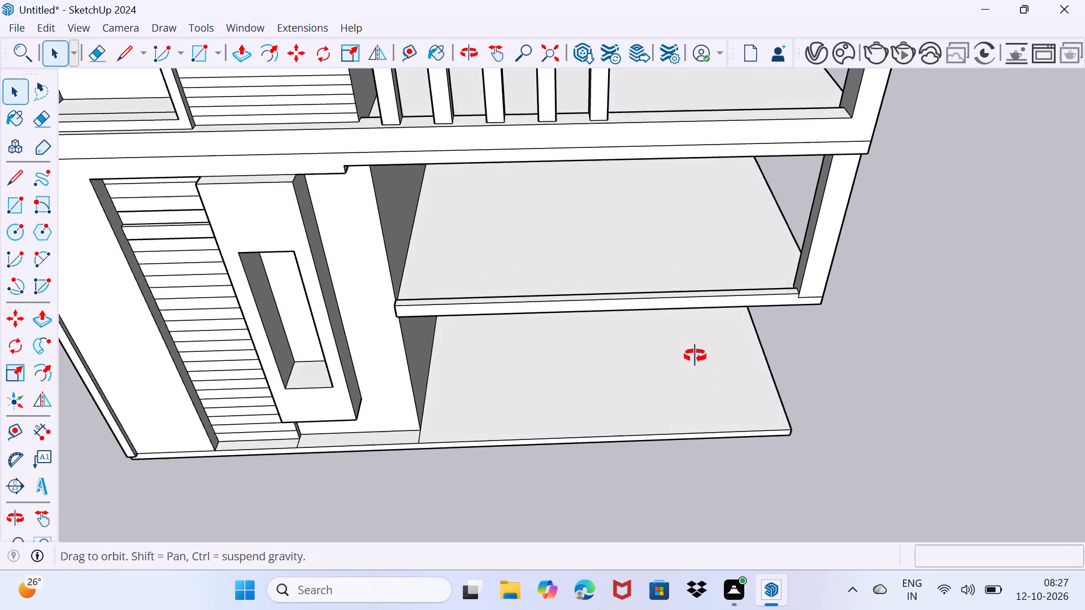
{"action": "middle_click_drag", "start_coordinate": [695, 356], "coordinate": [649, 289]}
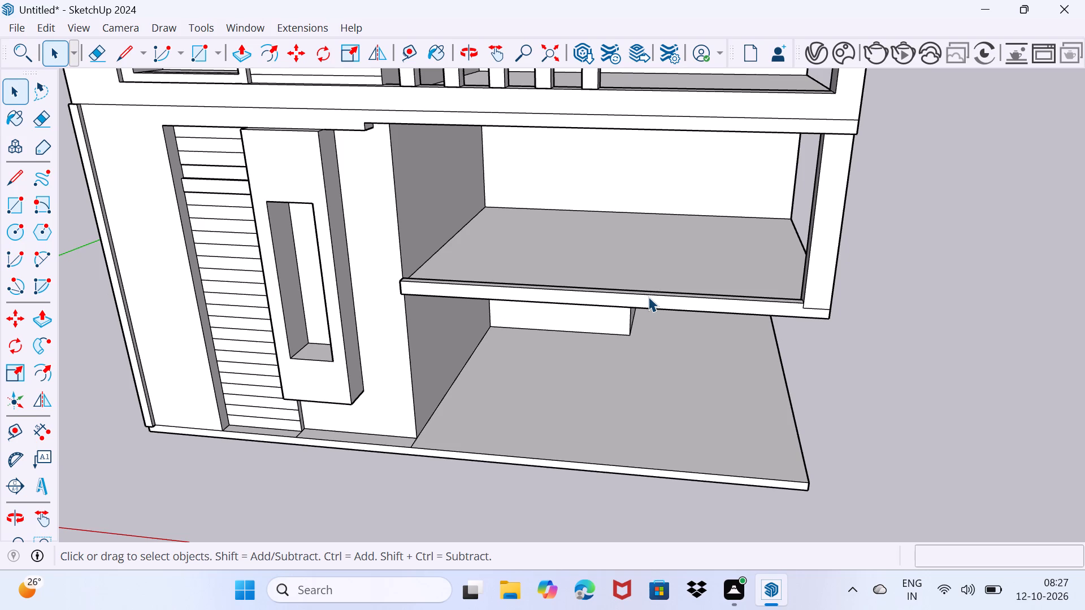
{"action": "scroll", "coordinate": [648, 297], "scroll_direction": "up", "scroll_amount": 3}
{"action": "scroll", "coordinate": [889, 334], "scroll_direction": "up", "scroll_amount": 5}
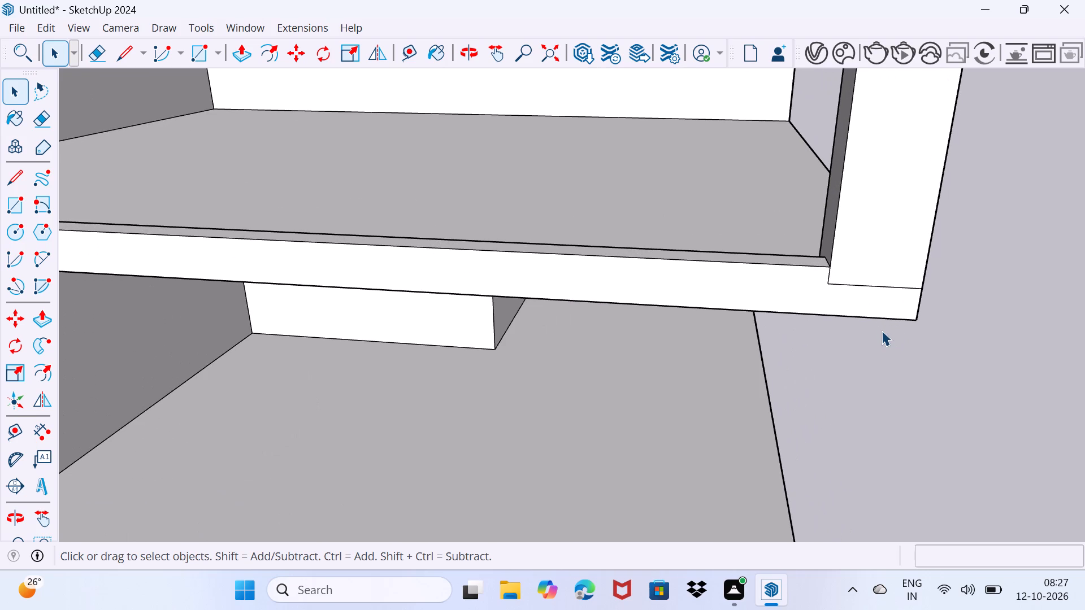
{"action": "key", "text": "e"}
{"action": "left_click_drag", "start_coordinate": [878, 293], "coordinate": [878, 273]}
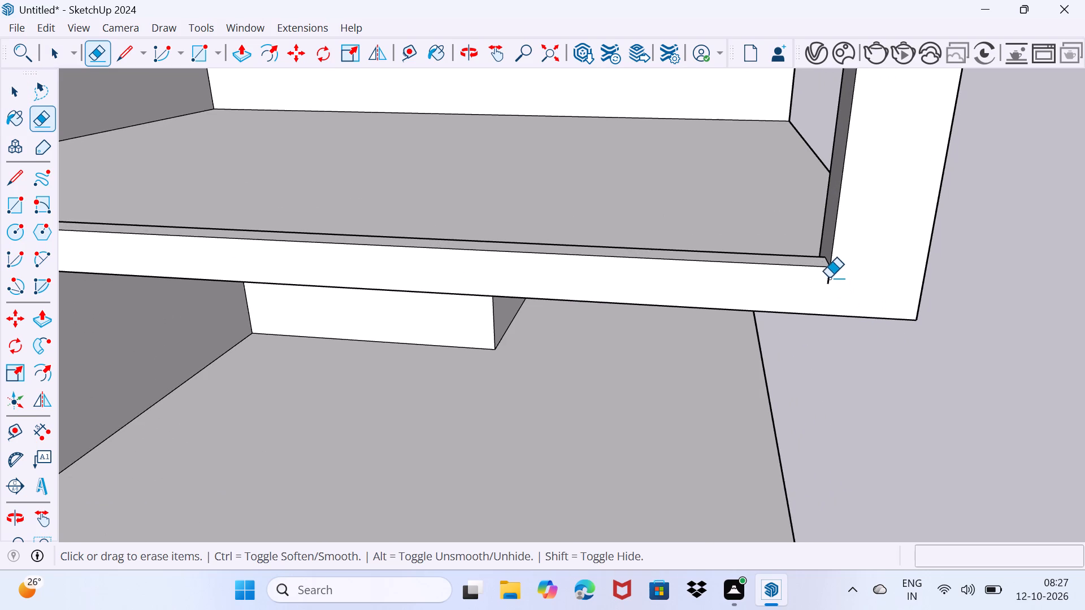
{"action": "left_click_drag", "start_coordinate": [830, 277], "coordinate": [858, 277]}
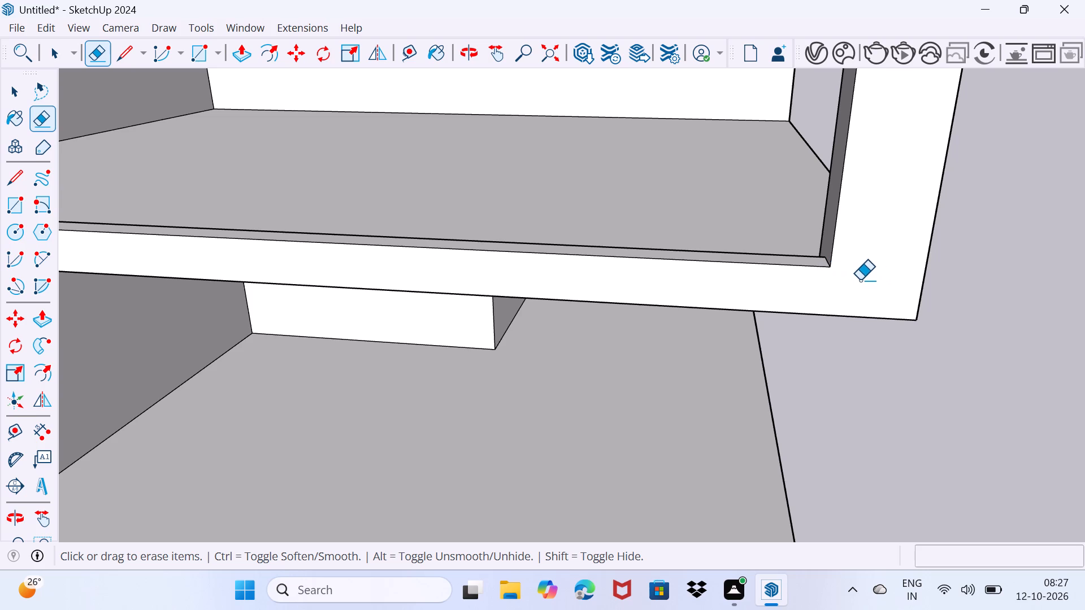
Erase the two short seam lines on top of the ground slab, in front of the plain wall and beside the strips.
{"action": "scroll", "coordinate": [856, 281], "scroll_direction": "down", "scroll_amount": 13}
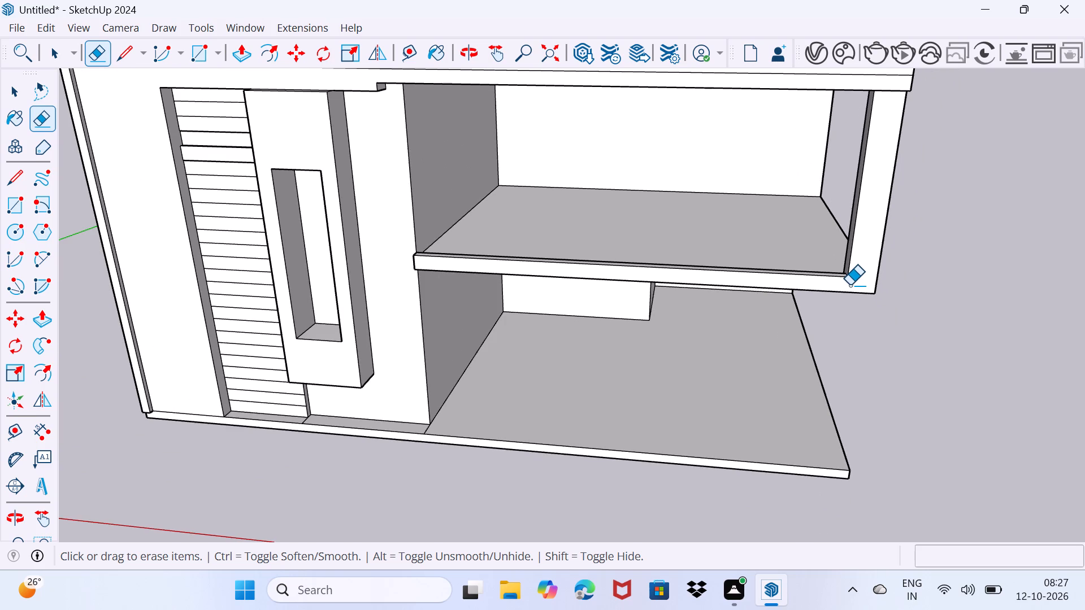
{"action": "scroll", "coordinate": [397, 443], "scroll_direction": "up", "scroll_amount": 7}
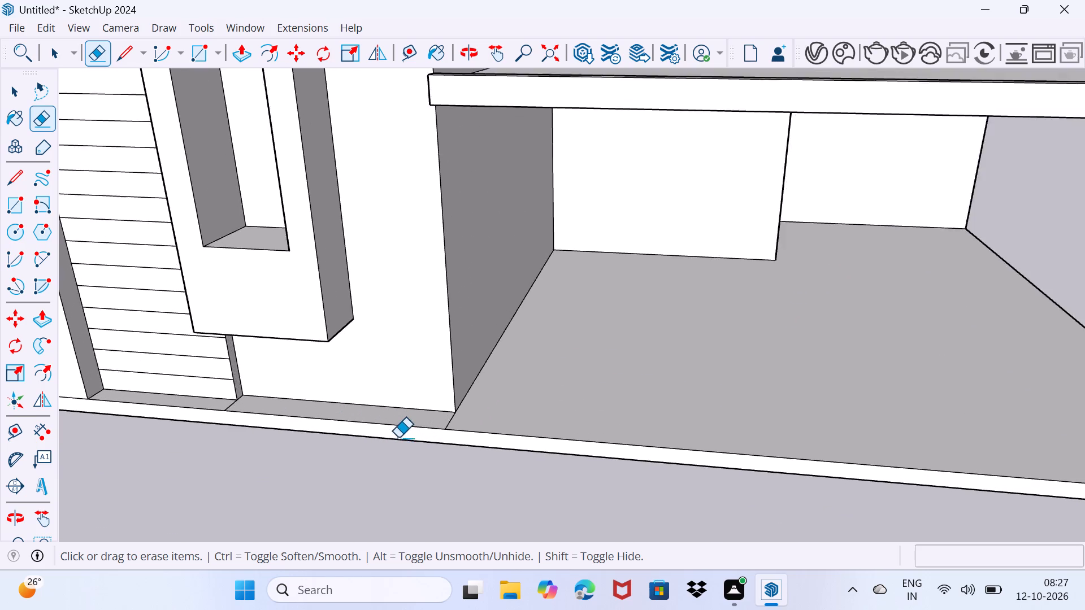
{"action": "scroll", "coordinate": [398, 438], "scroll_direction": "up", "scroll_amount": 3}
{"action": "left_click", "coordinate": [475, 411]}
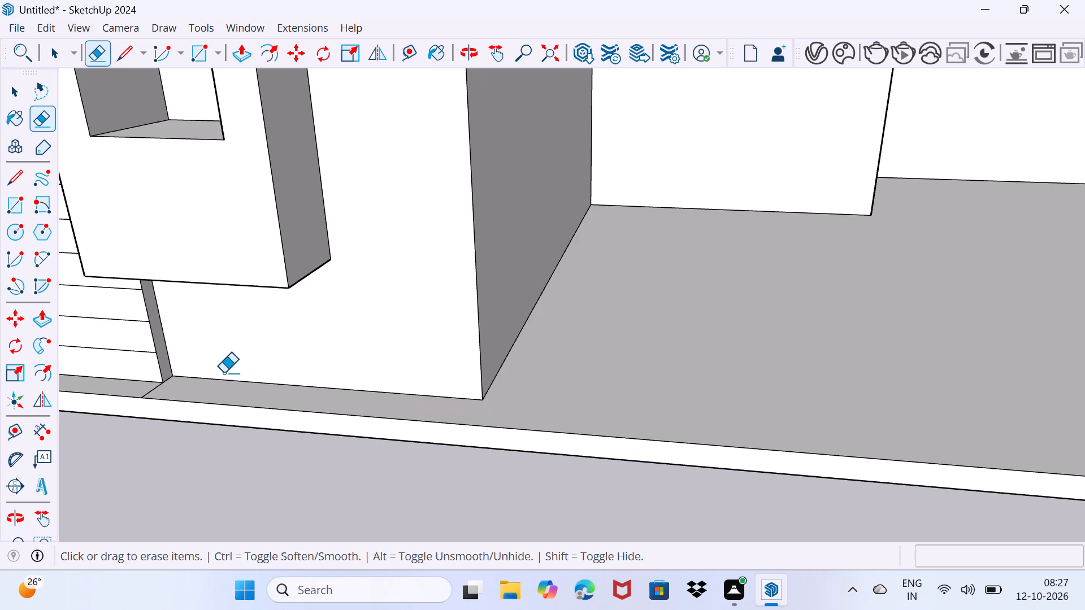
{"action": "scroll", "coordinate": [143, 387], "scroll_direction": "up", "scroll_amount": 2}
{"action": "left_click", "coordinate": [149, 394]}
{"action": "scroll", "coordinate": [150, 389], "scroll_direction": "down", "scroll_amount": 1}
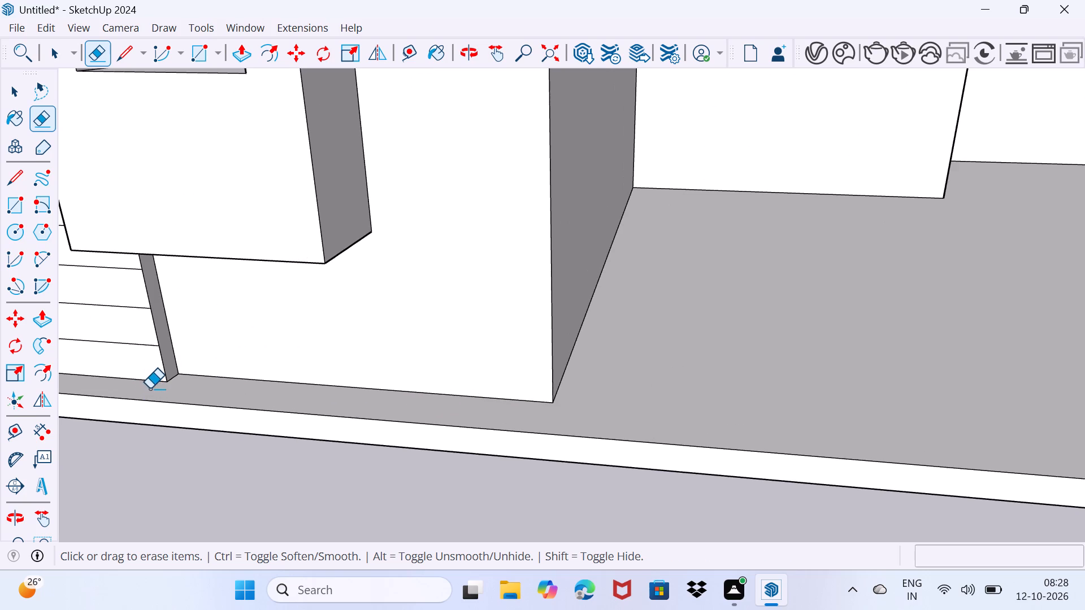
{"action": "scroll", "coordinate": [150, 389], "scroll_direction": "down", "scroll_amount": 10}
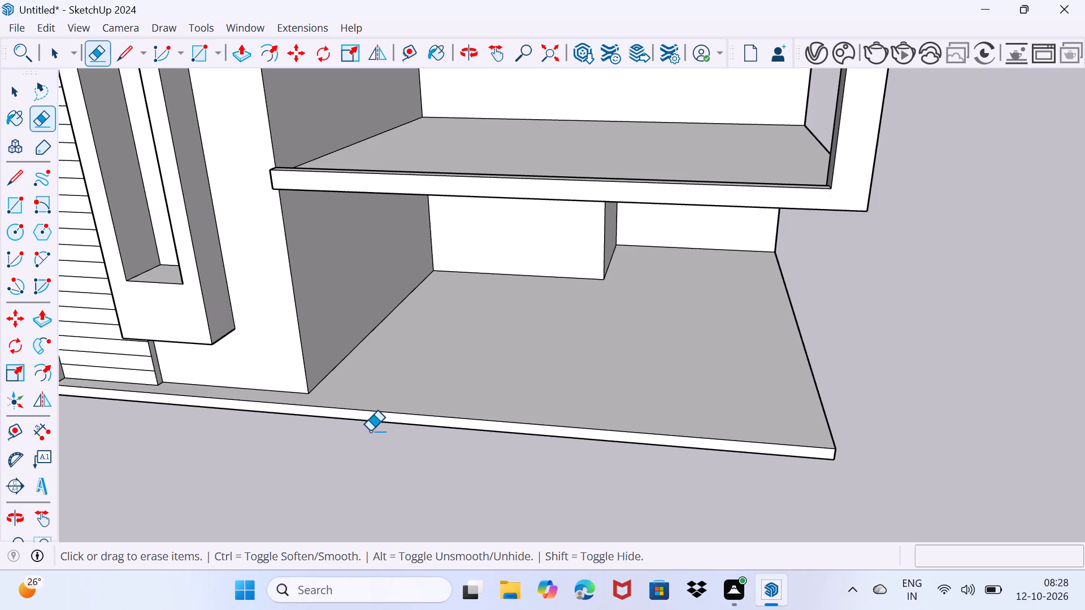
{"action": "key", "text": "space"}
Draw a rectangle about 1' 1 3/4" by 11 3/8" on the underside of the middle slab at its open front corner.
{"action": "middle_click_drag", "start_coordinate": [481, 466], "coordinate": [404, 360]}
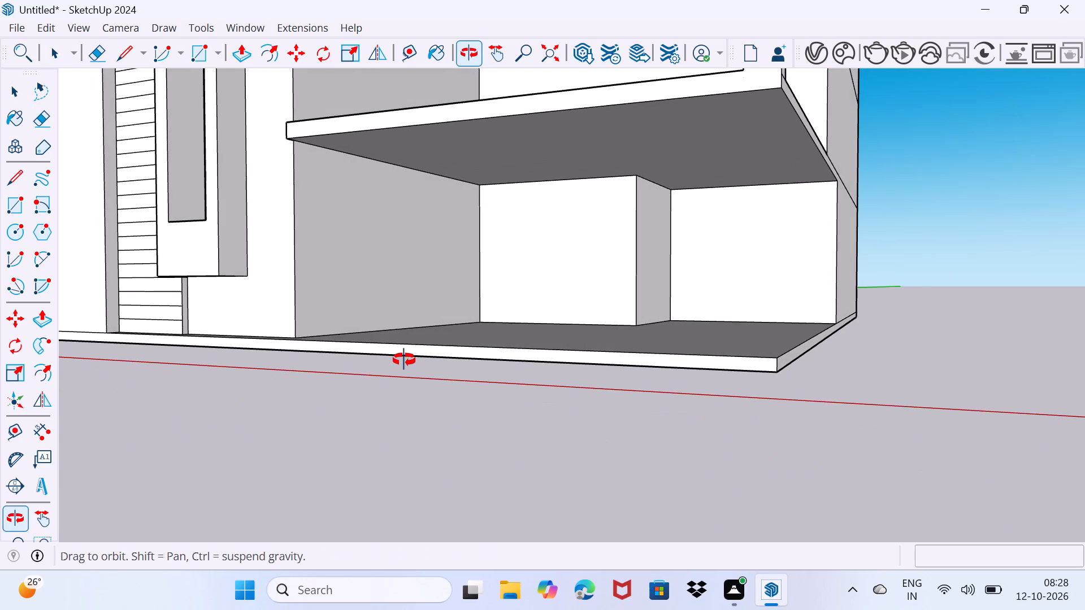
{"action": "middle_click_drag", "start_coordinate": [404, 360], "coordinate": [363, 479]}
{"action": "middle_click_drag", "start_coordinate": [528, 491], "coordinate": [538, 425]}
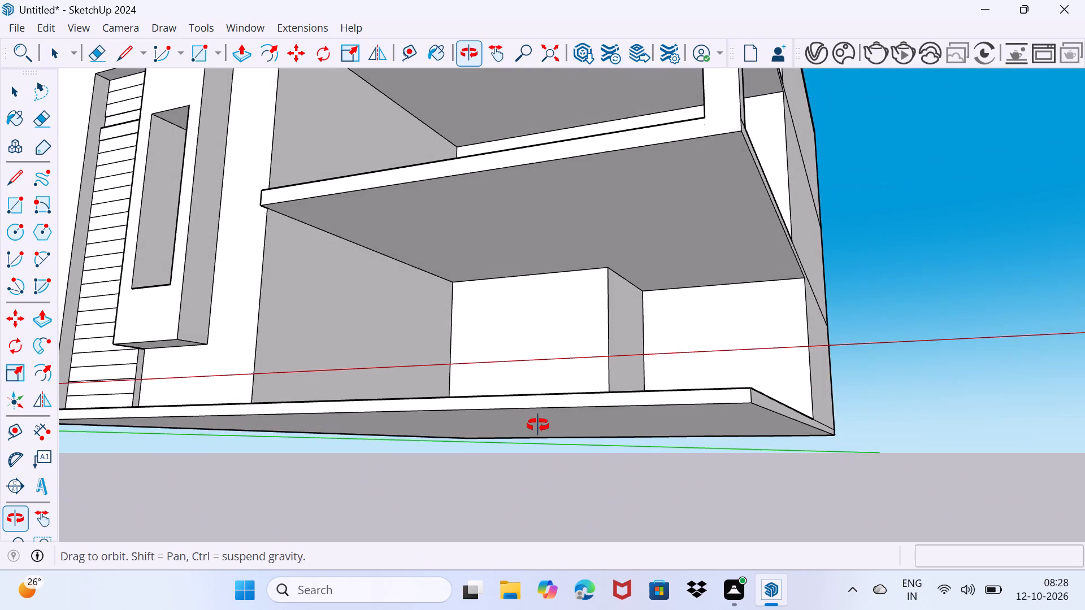
{"action": "middle_click_drag", "start_coordinate": [538, 425], "coordinate": [546, 432]}
{"action": "key", "text": "r"}
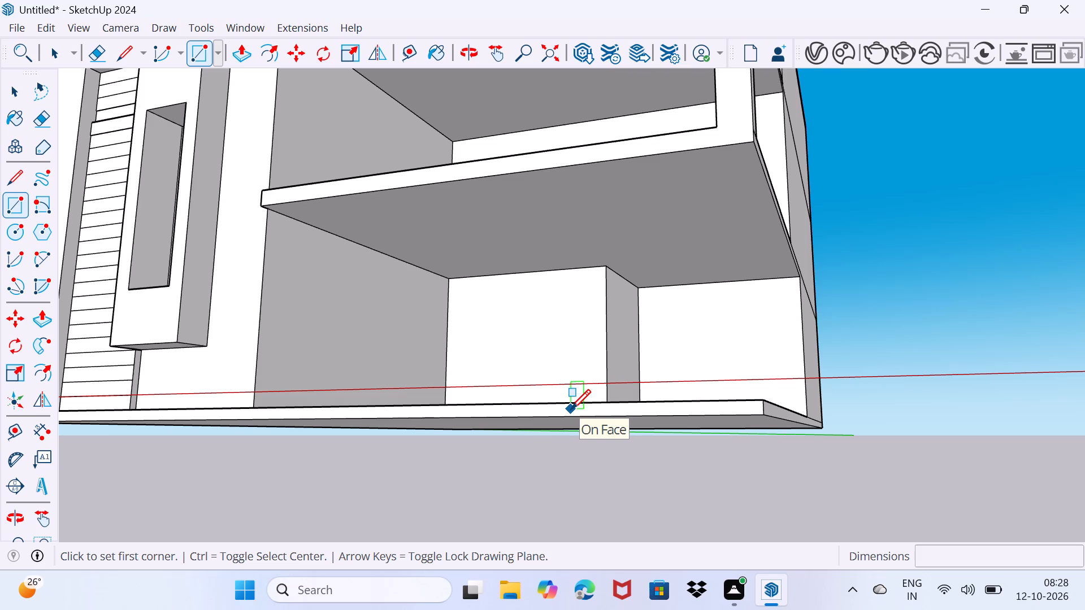
{"action": "scroll", "coordinate": [753, 168], "scroll_direction": "up", "scroll_amount": 2}
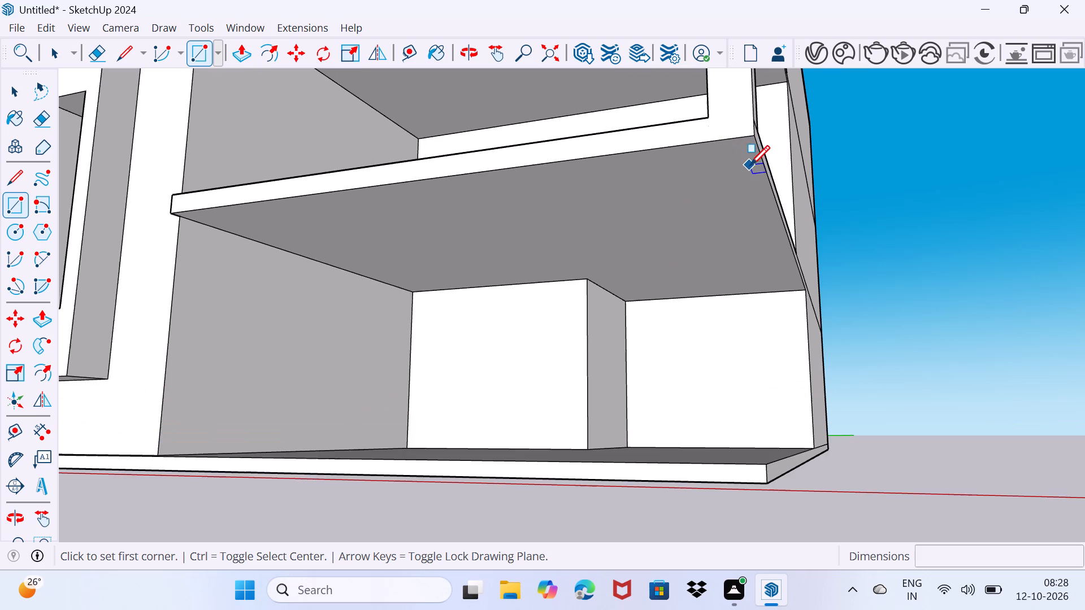
{"action": "scroll", "coordinate": [750, 165], "scroll_direction": "up", "scroll_amount": 3}
{"action": "middle_click_drag", "start_coordinate": [750, 165], "coordinate": [677, 149]}
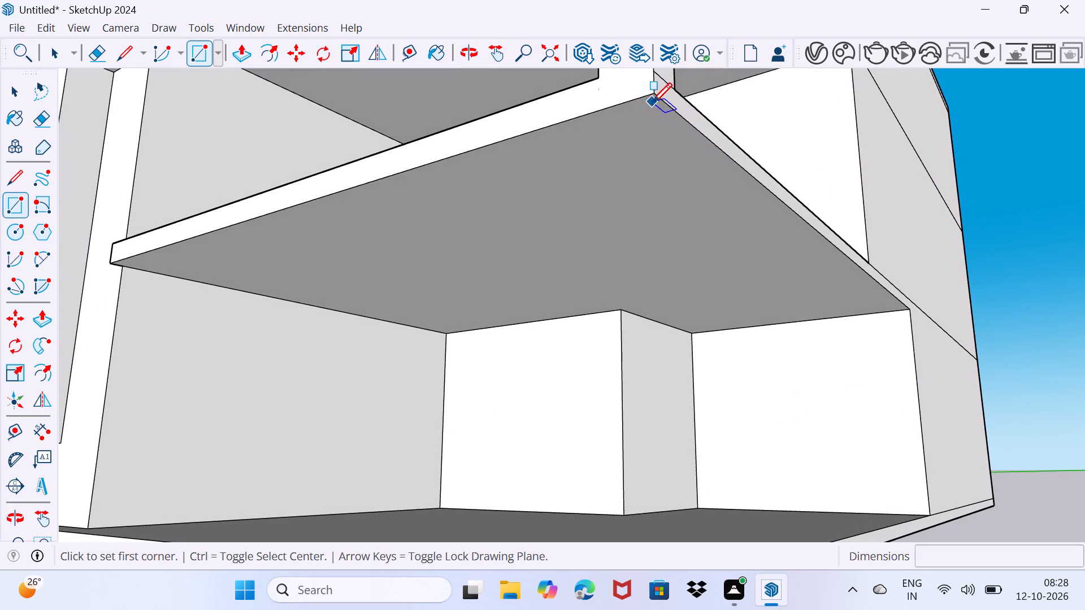
{"action": "left_click", "coordinate": [654, 101]}
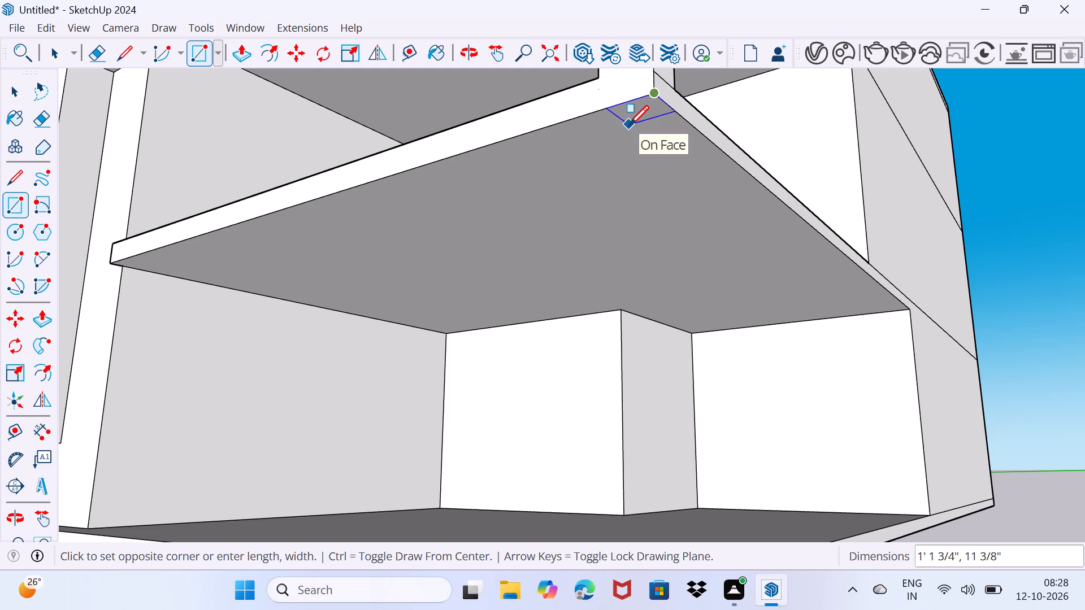
{"action": "left_click", "coordinate": [629, 125]}
{"action": "key", "text": "space"}
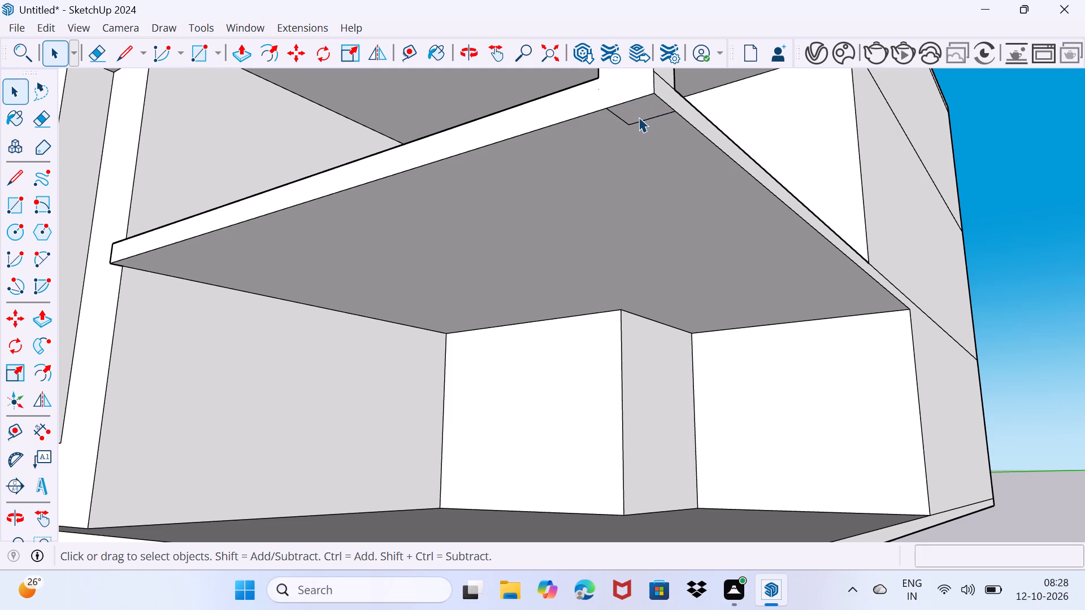
Pull the small corner rectangle on the middle slab's underside down 9' 6" to the ground slab, forming a corner column.
{"action": "left_click", "coordinate": [639, 115]}
{"action": "key", "text": "p"}
{"action": "left_click", "coordinate": [638, 114]}
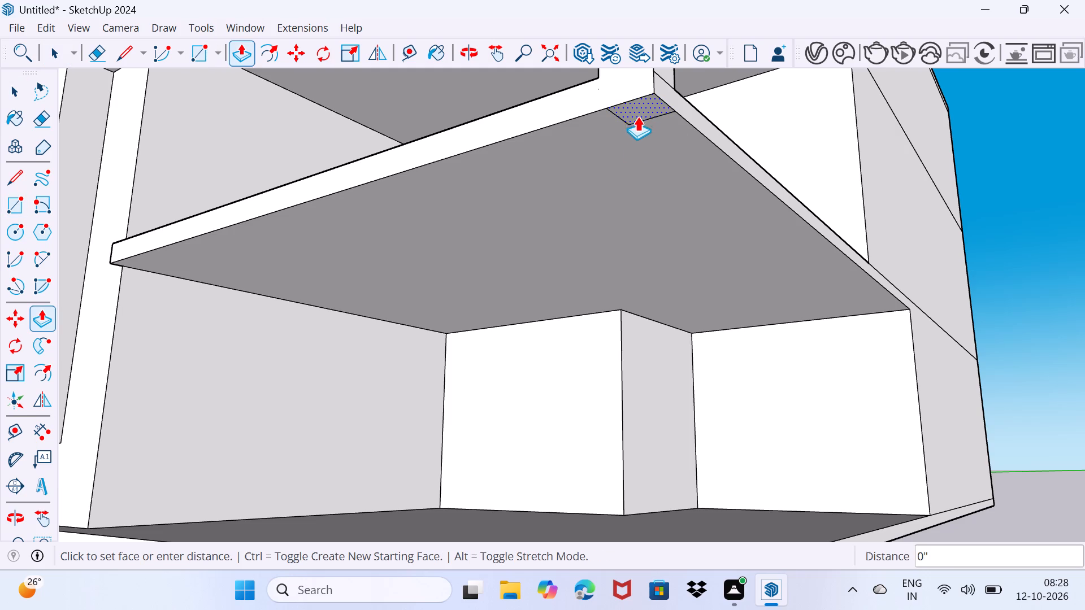
{"action": "scroll", "coordinate": [636, 168], "scroll_direction": "down", "scroll_amount": 11}
{"action": "middle_click_drag", "start_coordinate": [635, 188], "coordinate": [639, 281]}
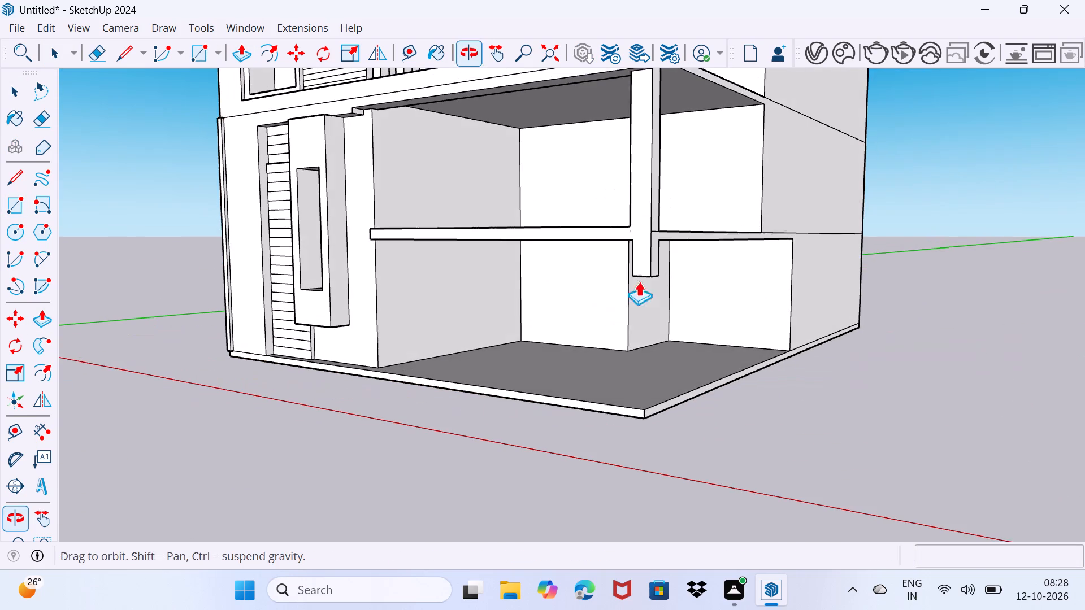
{"action": "middle_click_drag", "start_coordinate": [639, 281], "coordinate": [639, 281]}
{"action": "left_click", "coordinate": [627, 403]}
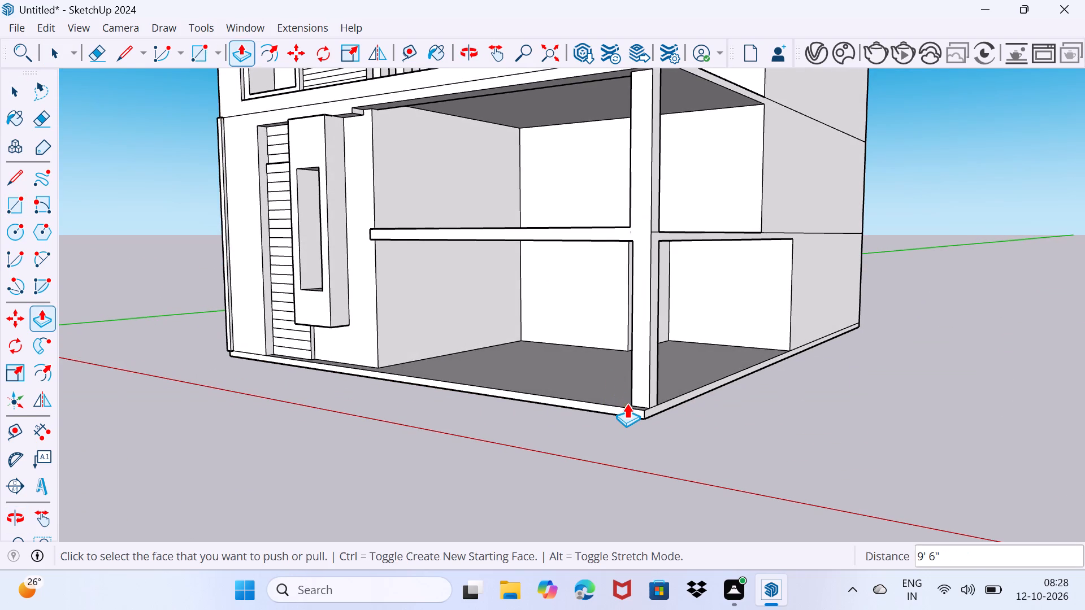
{"action": "key", "text": "space"}
{"action": "left_click_drag", "start_coordinate": [615, 402], "coordinate": [633, 358]}
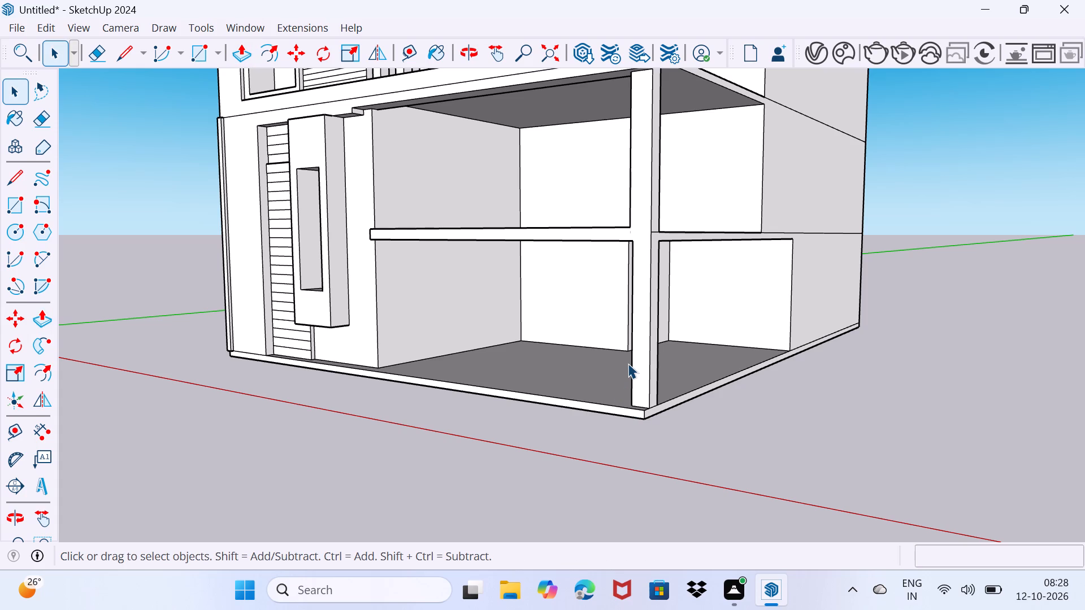
Draw a line about 1' 4" long across the corner column's front face, continuing the curb's top front edge to the outer corner.
{"action": "scroll", "coordinate": [611, 308], "scroll_direction": "up", "scroll_amount": 2}
{"action": "scroll", "coordinate": [640, 213], "scroll_direction": "up", "scroll_amount": 1}
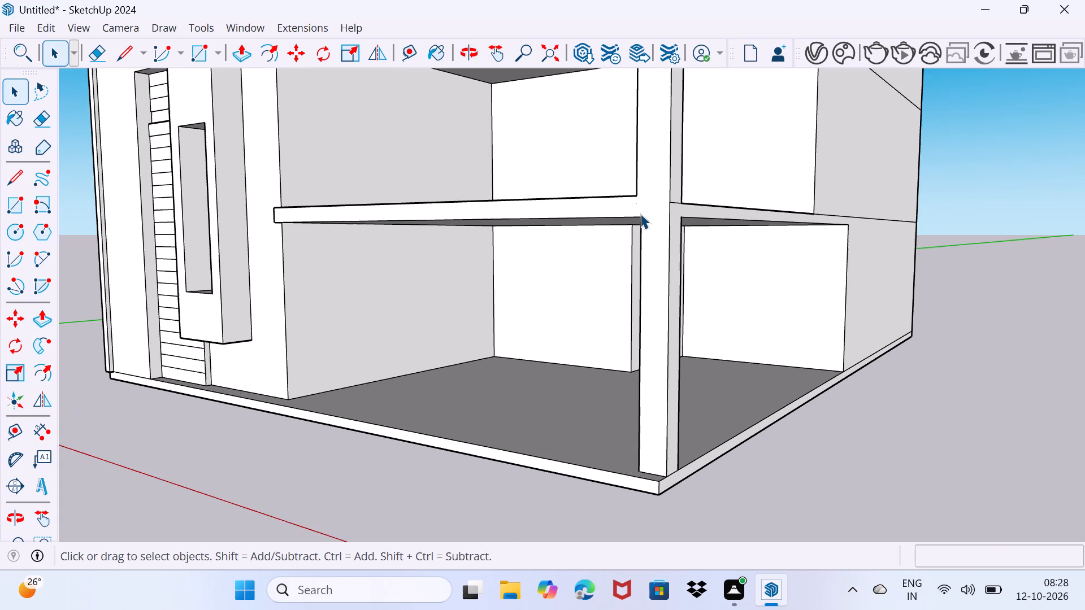
{"action": "middle_click_drag", "start_coordinate": [631, 213], "coordinate": [652, 298]}
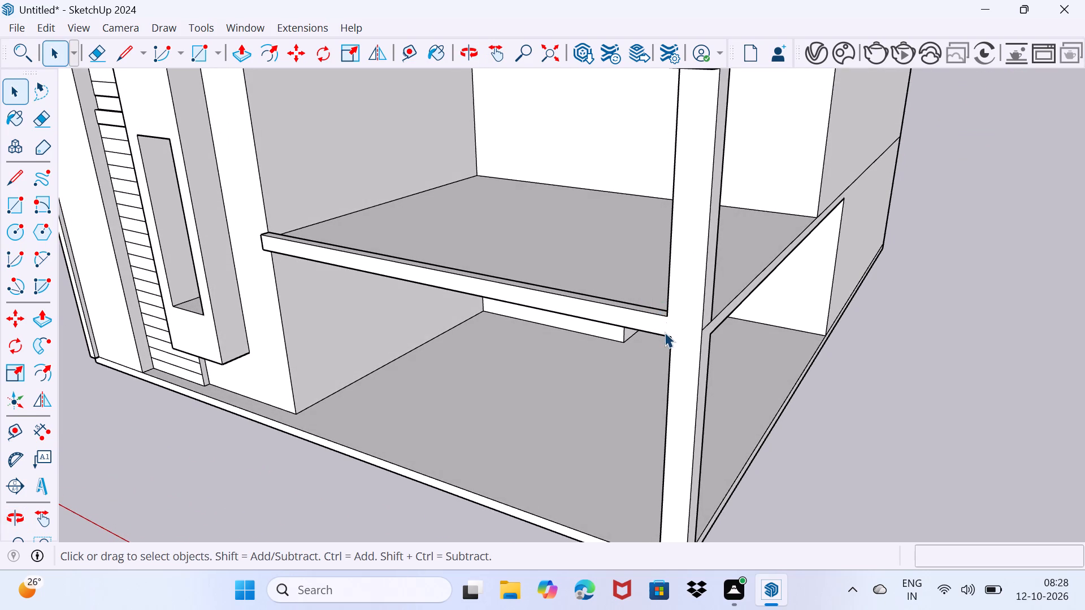
{"action": "scroll", "coordinate": [665, 332], "scroll_direction": "up", "scroll_amount": 4}
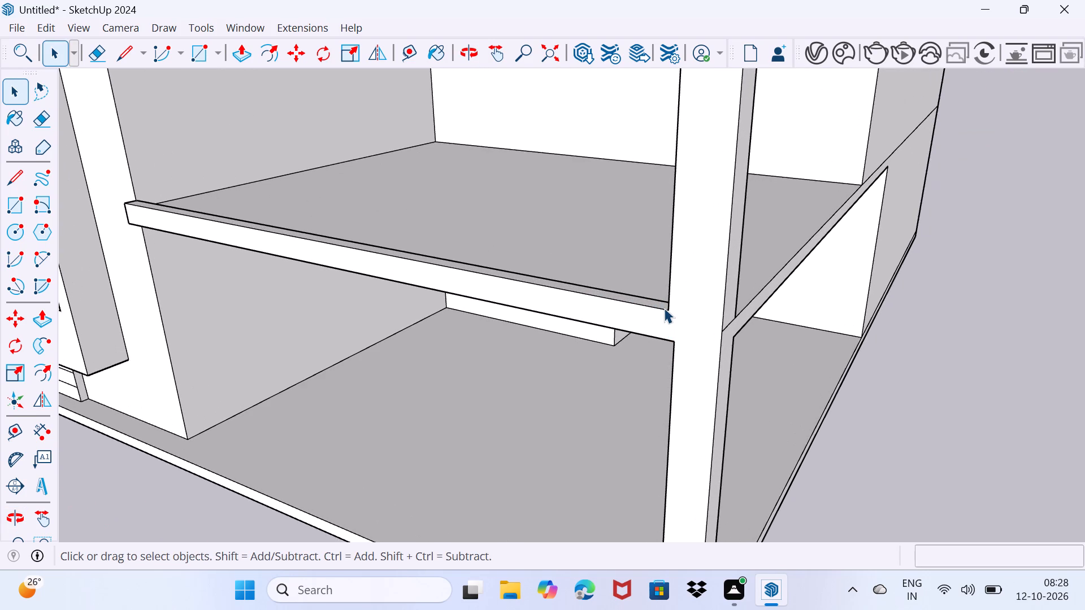
{"action": "scroll", "coordinate": [664, 308], "scroll_direction": "up", "scroll_amount": 4}
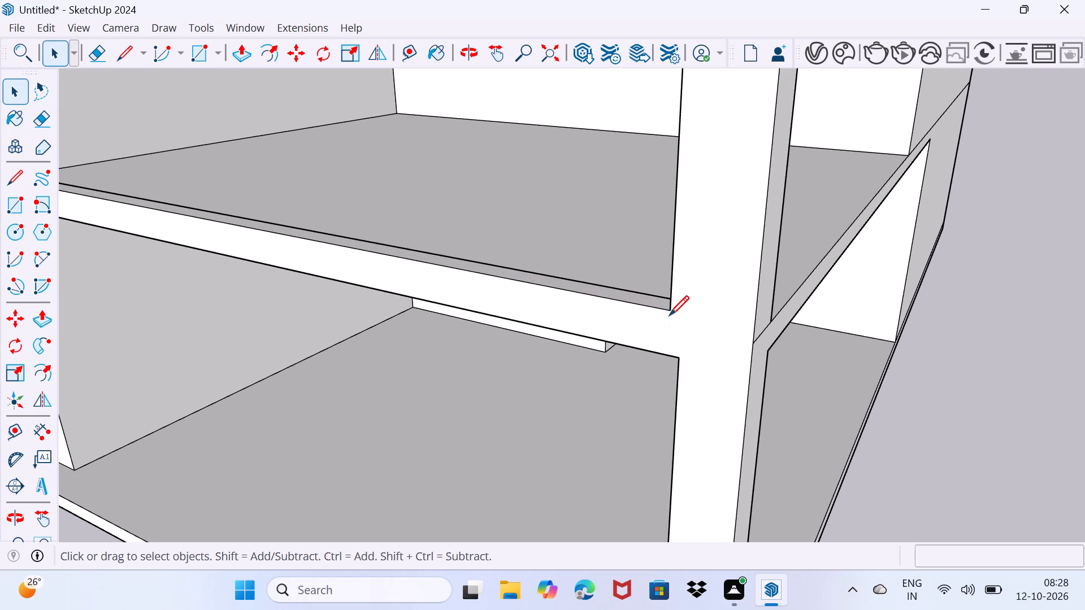
{"action": "key", "text": "l"}
{"action": "left_click", "coordinate": [670, 311]}
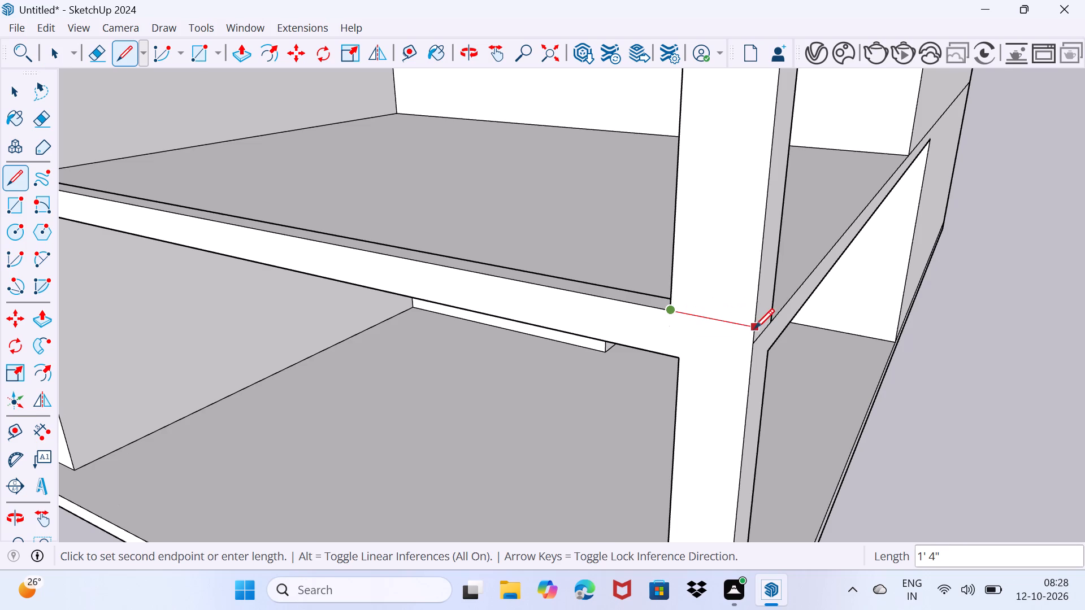
{"action": "left_click", "coordinate": [754, 328]}
{"action": "key", "text": "space"}
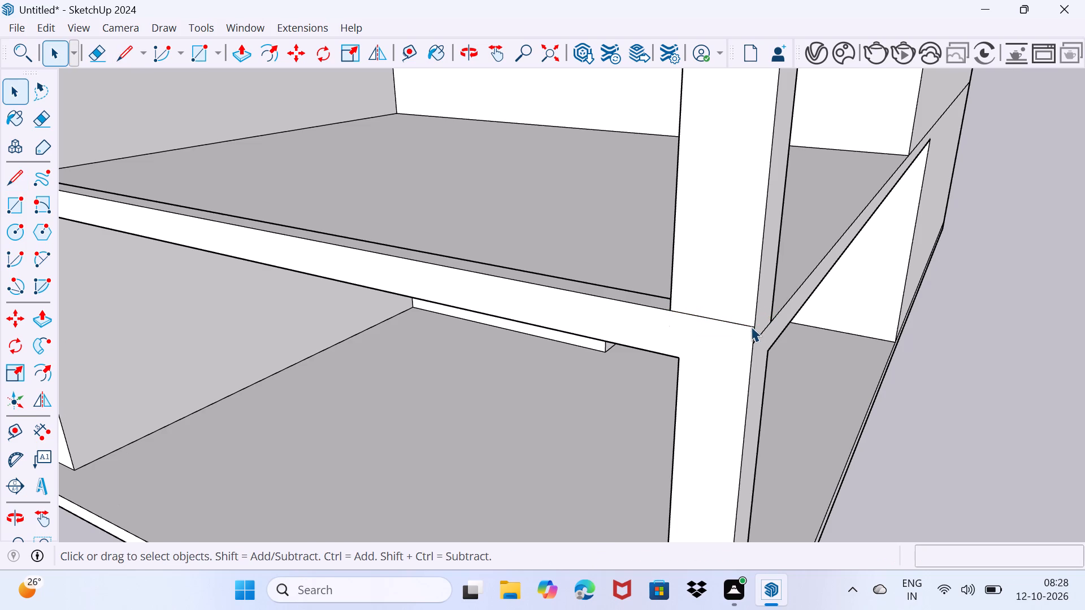
Pull the joined front face of the middle slab edge and lower corner column outward about 3 1/16".
{"action": "left_click", "coordinate": [718, 358]}
{"action": "key", "text": "p"}
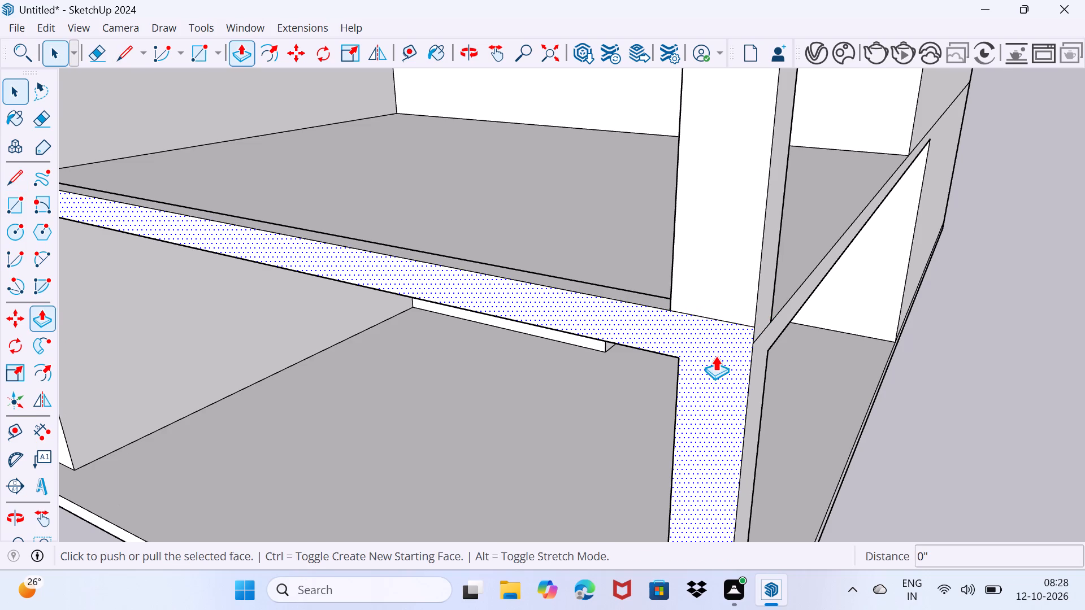
{"action": "left_click", "coordinate": [697, 367]}
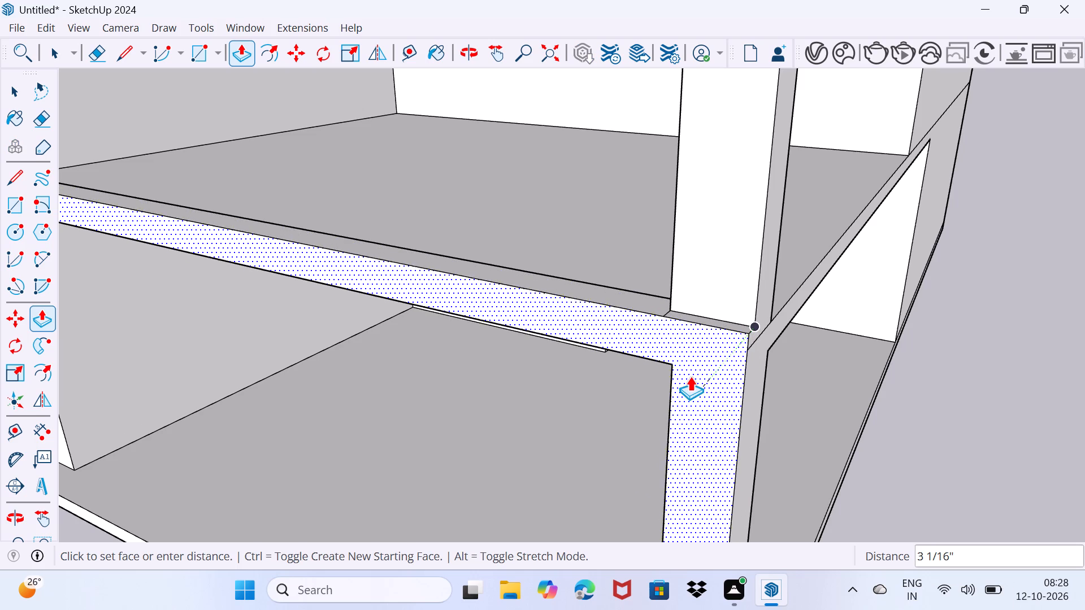
{"action": "left_click", "coordinate": [690, 376]}
{"action": "key", "text": "space"}
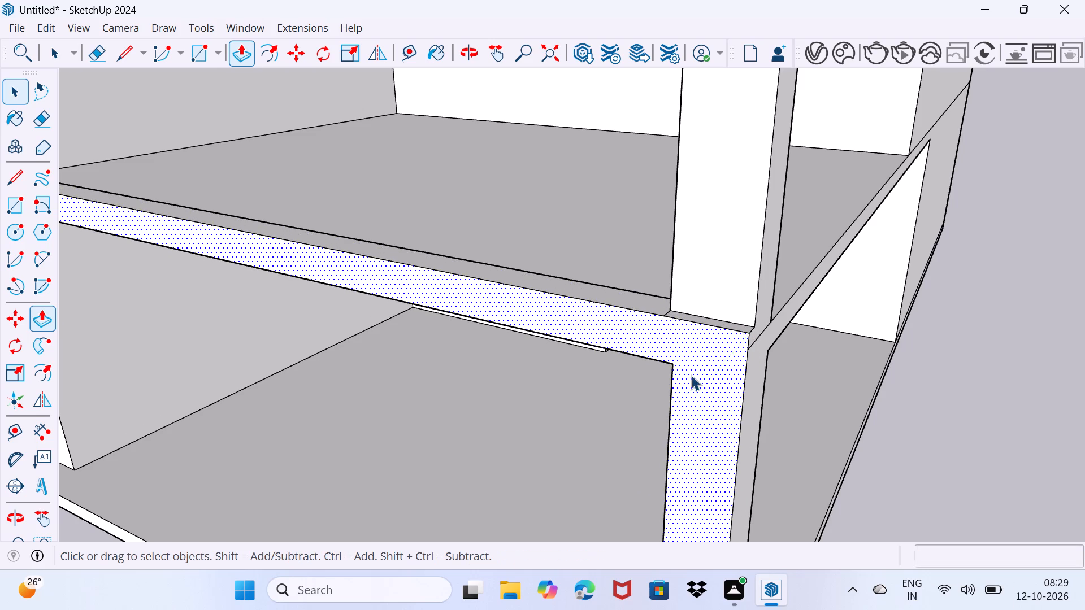
{"action": "left_click_drag", "start_coordinate": [691, 375], "coordinate": [702, 351]}
Erase the leftover short edges on the curb top and on the side face where the middle slab meets the corner column.
{"action": "scroll", "coordinate": [704, 358], "scroll_direction": "up", "scroll_amount": 2}
{"action": "middle_click_drag", "start_coordinate": [702, 353], "coordinate": [590, 438]}
{"action": "key", "text": "e"}
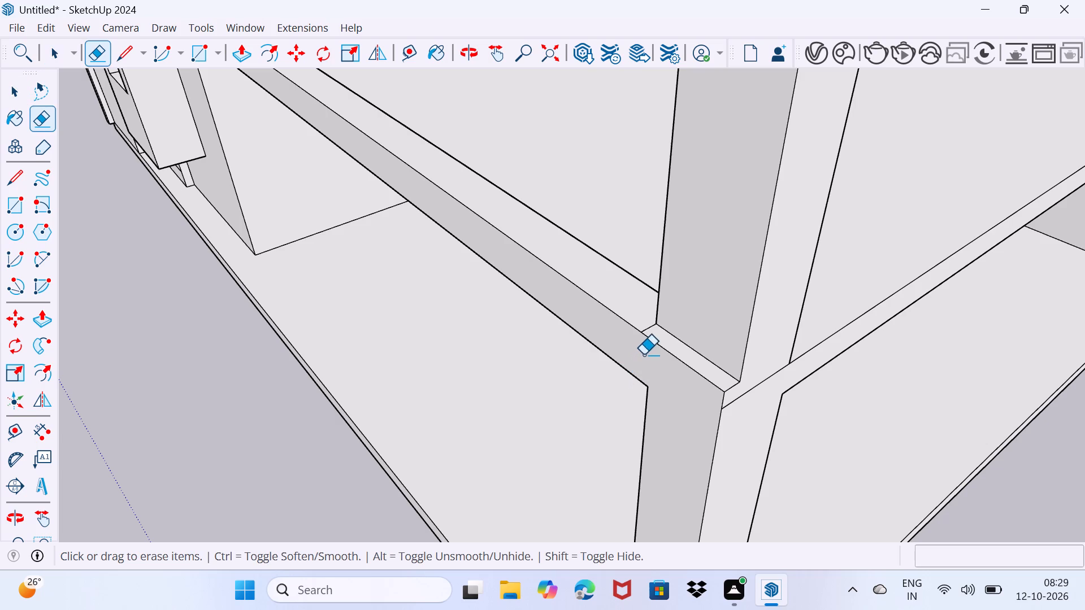
{"action": "left_click", "coordinate": [649, 325]}
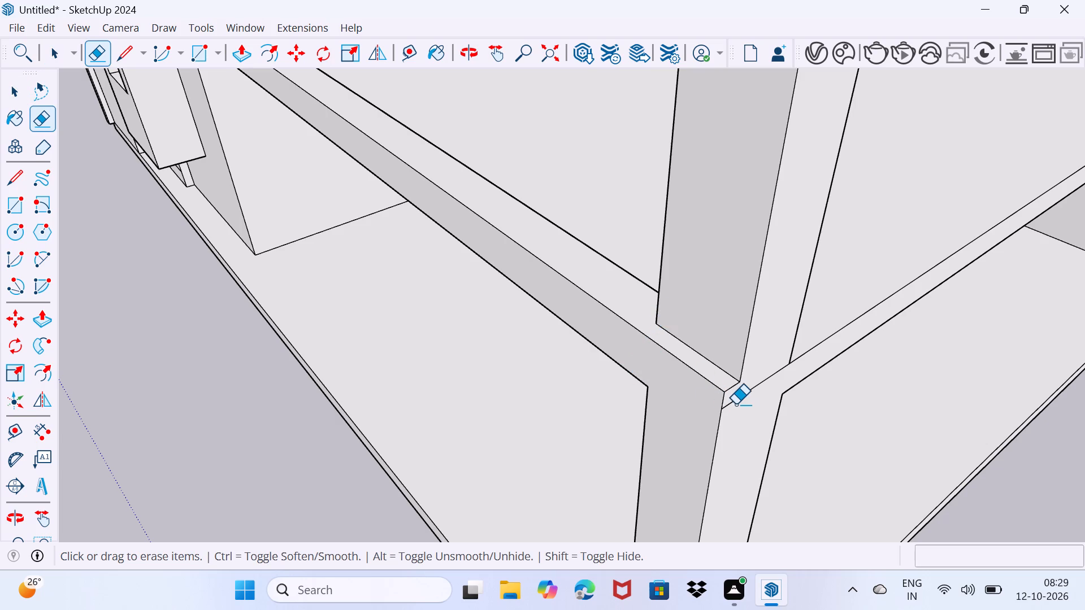
{"action": "left_click", "coordinate": [736, 403]}
Draw a 21' 5 15/16" line along the curb top, from the upper corner column's front corner to the curb's far end.
{"action": "scroll", "coordinate": [722, 434], "scroll_direction": "down", "scroll_amount": 8}
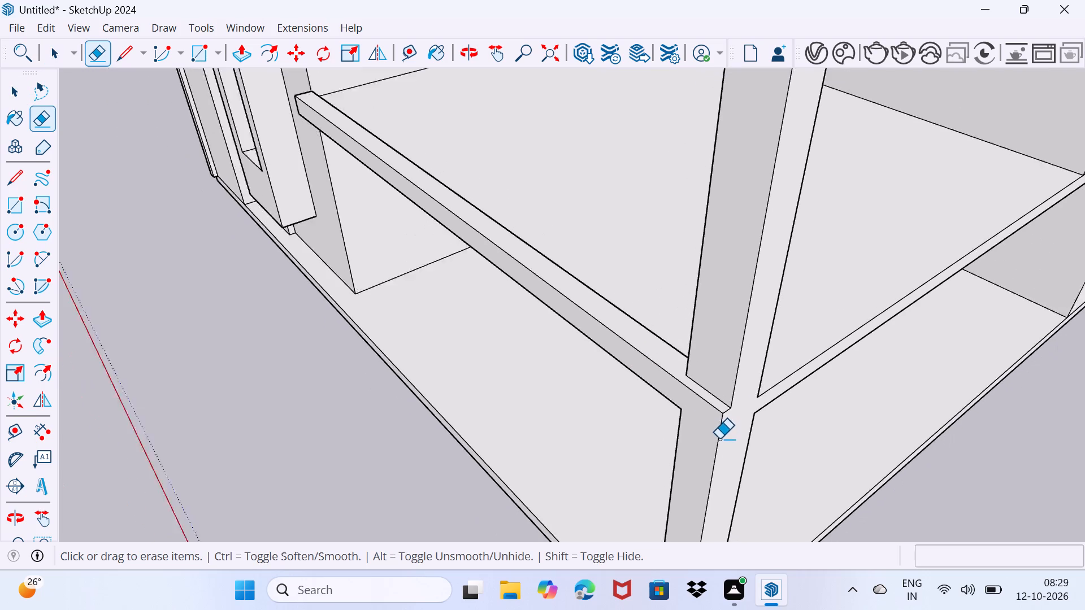
{"action": "scroll", "coordinate": [719, 439], "scroll_direction": "down", "scroll_amount": 1}
{"action": "middle_click_drag", "start_coordinate": [706, 470], "coordinate": [868, 318]}
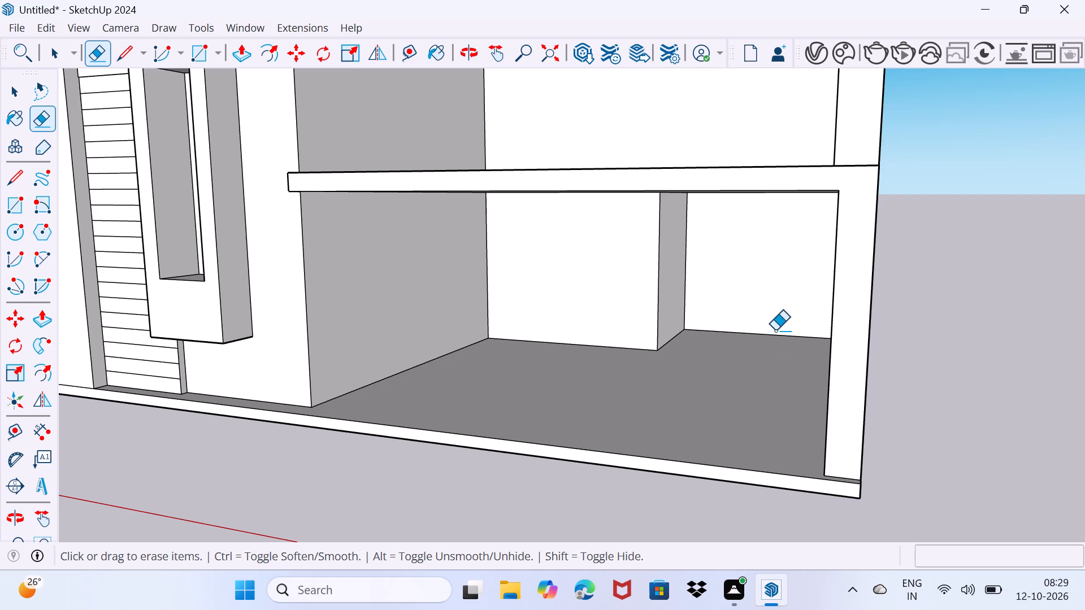
{"action": "scroll", "coordinate": [685, 308], "scroll_direction": "down", "scroll_amount": 2}
{"action": "key", "text": "space"}
{"action": "key", "text": "space"}
{"action": "scroll", "coordinate": [679, 325], "scroll_direction": "up", "scroll_amount": 1}
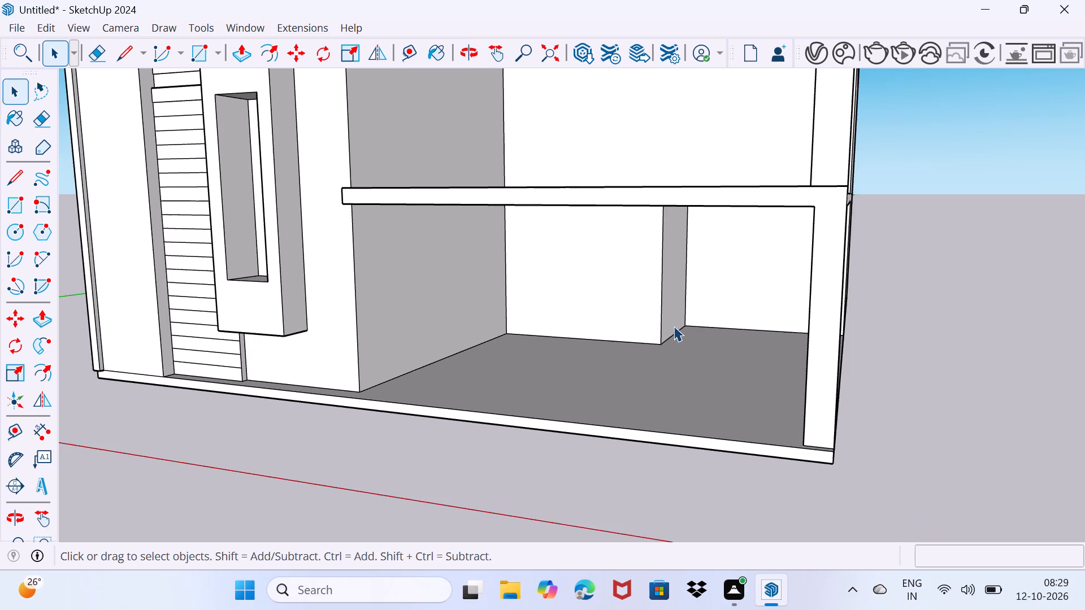
{"action": "middle_click_drag", "start_coordinate": [672, 331], "coordinate": [664, 478]}
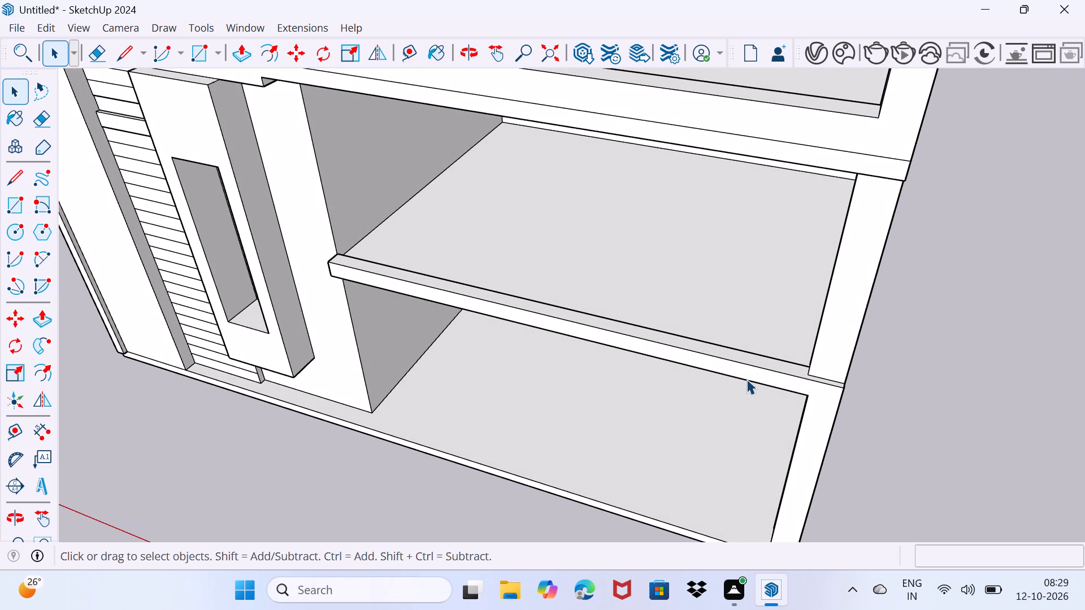
{"action": "scroll", "coordinate": [747, 379], "scroll_direction": "up", "scroll_amount": 1}
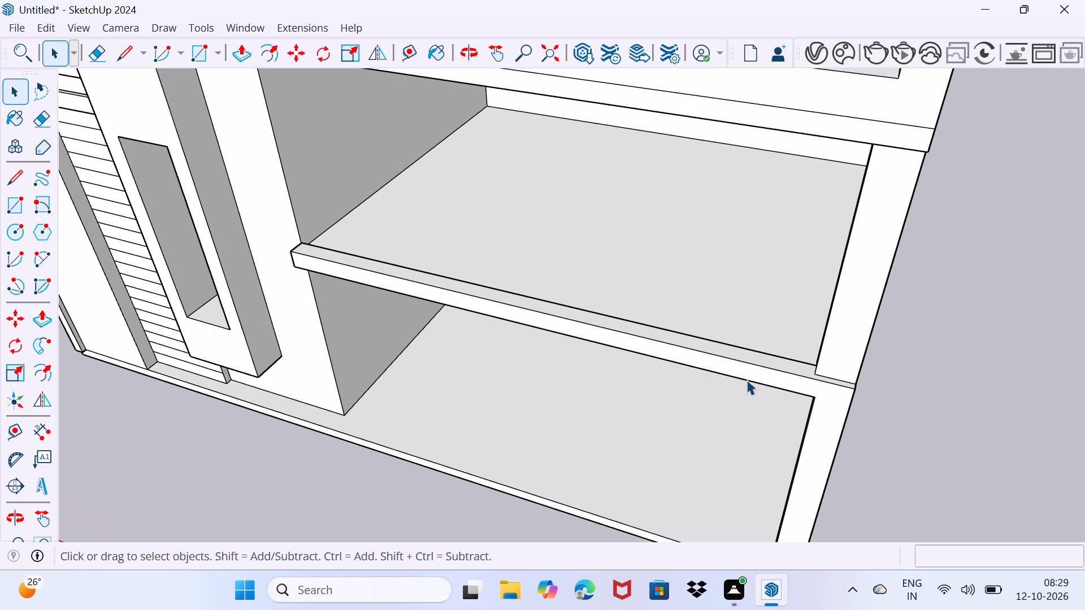
{"action": "middle_click_drag", "start_coordinate": [744, 384], "coordinate": [751, 448]}
{"action": "scroll", "coordinate": [769, 407], "scroll_direction": "up", "scroll_amount": 2}
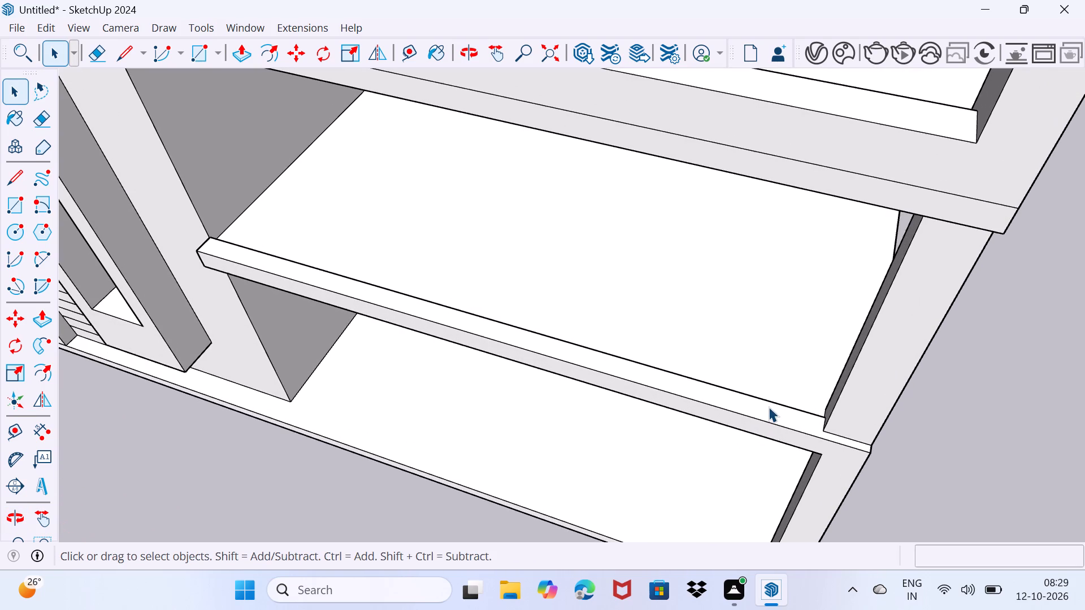
{"action": "key", "text": "l"}
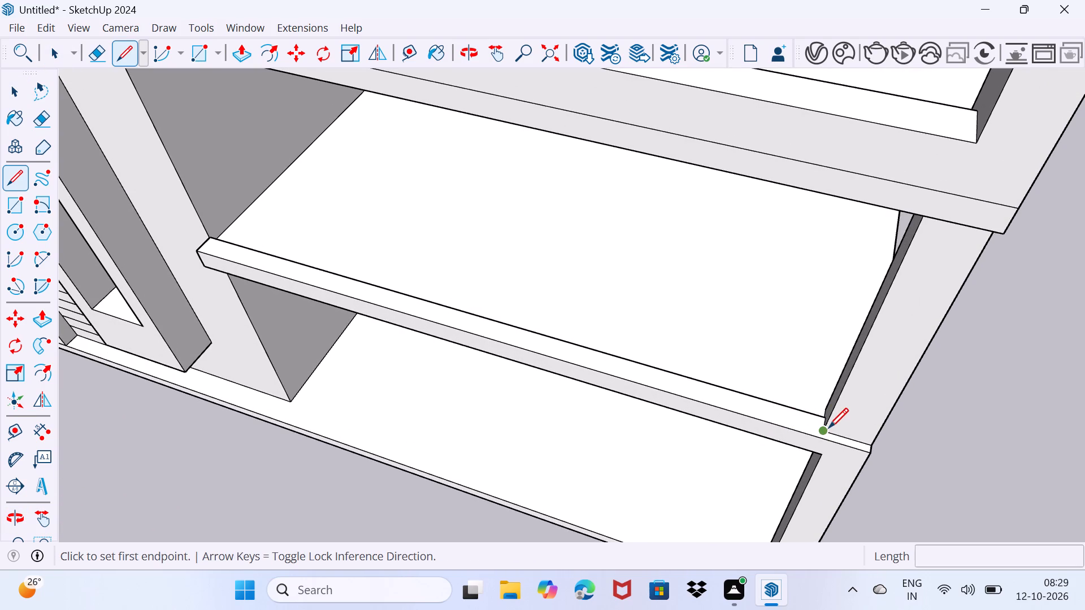
{"action": "left_click", "coordinate": [828, 428]}
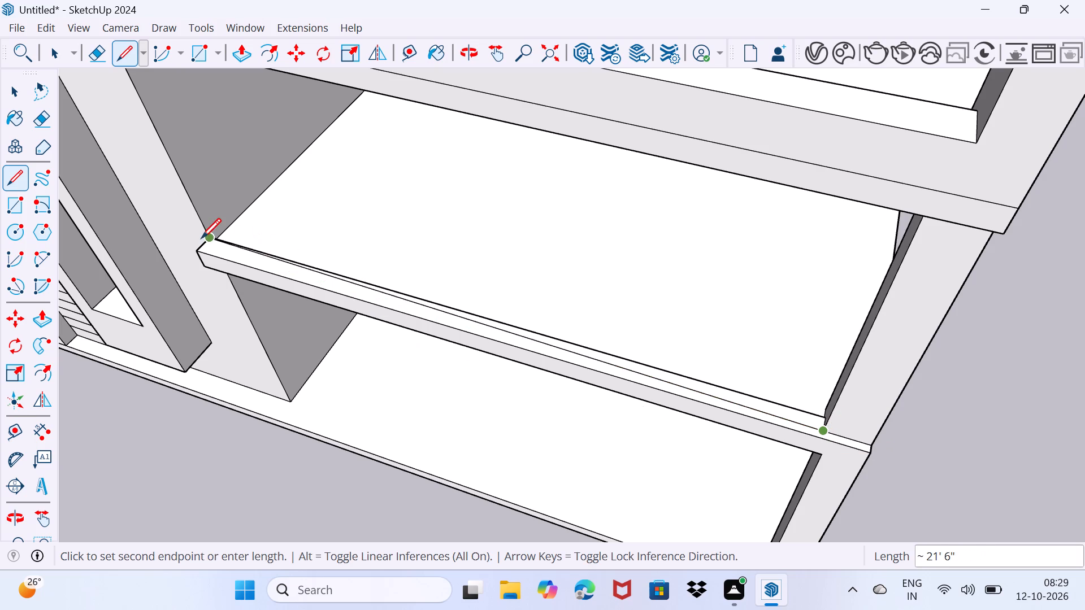
{"action": "scroll", "coordinate": [202, 245], "scroll_direction": "up", "scroll_amount": 3}
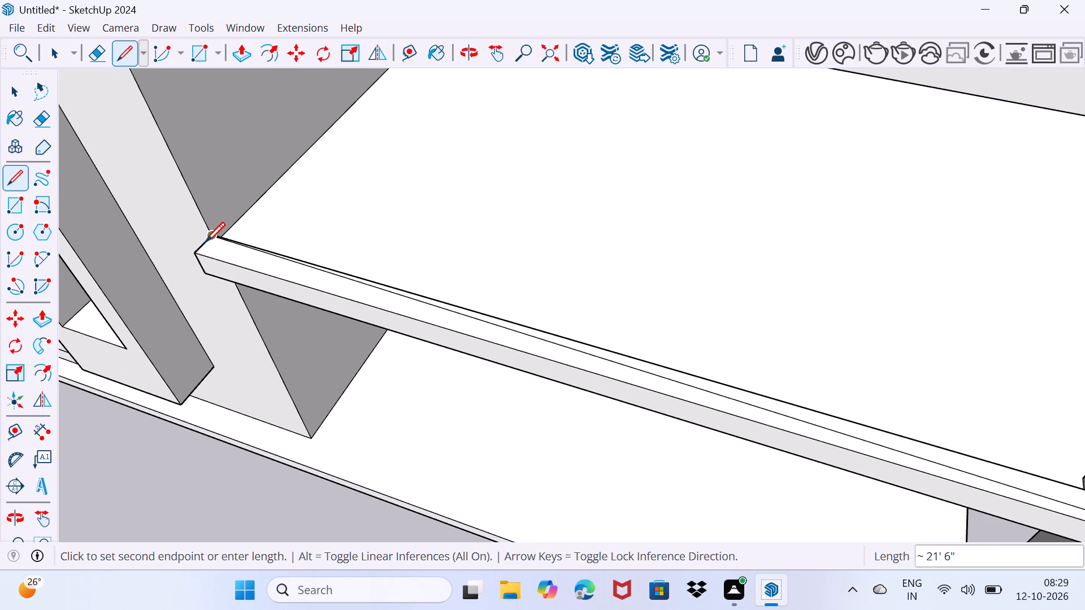
{"action": "scroll", "coordinate": [204, 246], "scroll_direction": "up", "scroll_amount": 7}
{"action": "left_click", "coordinate": [203, 246]}
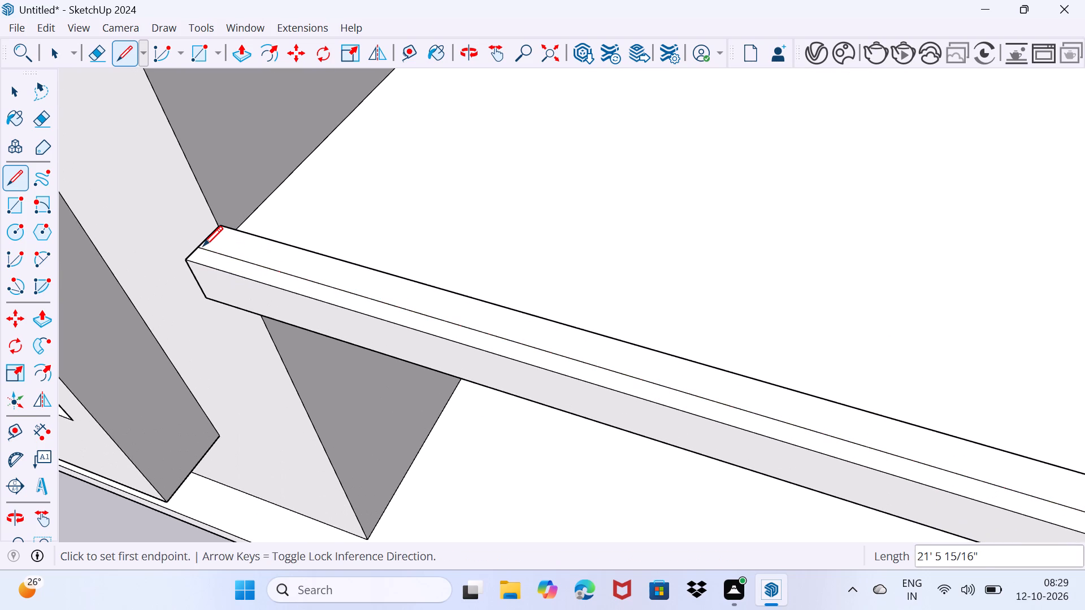
Pull the narrow front strip of the middle slab's curb top up slightly to form a thin raised lip.
{"action": "key", "text": "space"}
{"action": "left_click", "coordinate": [226, 261]}
{"action": "scroll", "coordinate": [226, 261], "scroll_direction": "down", "scroll_amount": 6}
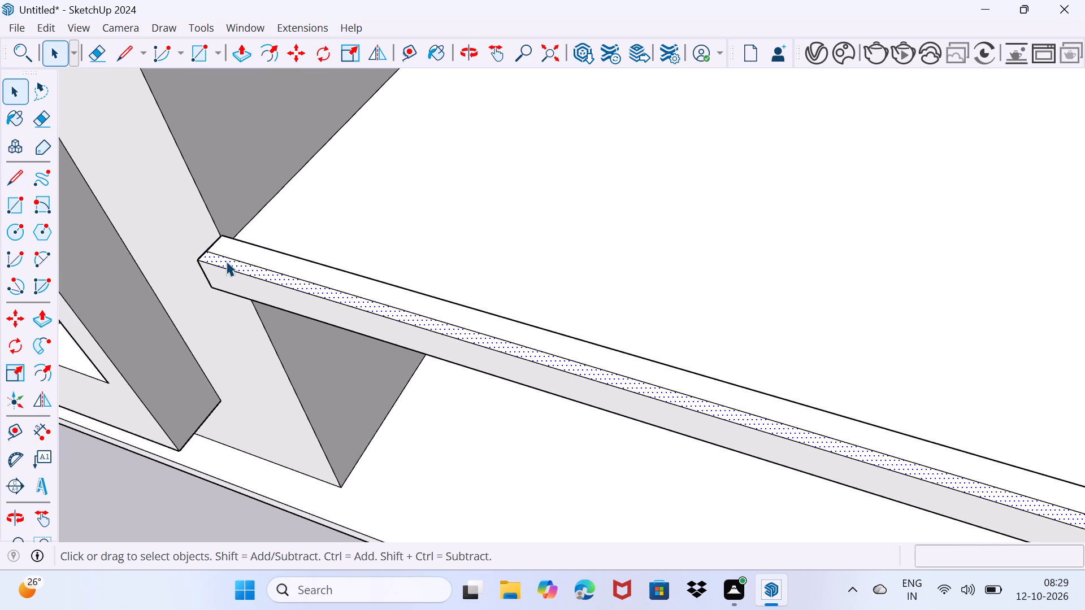
{"action": "scroll", "coordinate": [226, 261], "scroll_direction": "down", "scroll_amount": 7}
{"action": "key", "text": "p"}
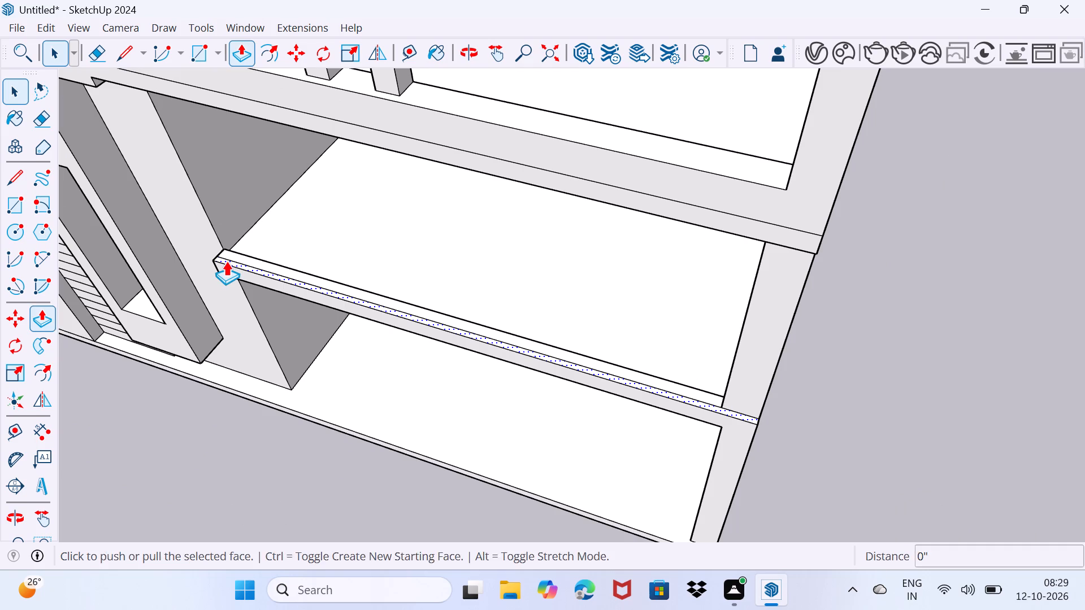
{"action": "left_click", "coordinate": [226, 261]}
{"action": "left_click", "coordinate": [231, 254]}
{"action": "key", "text": "space"}
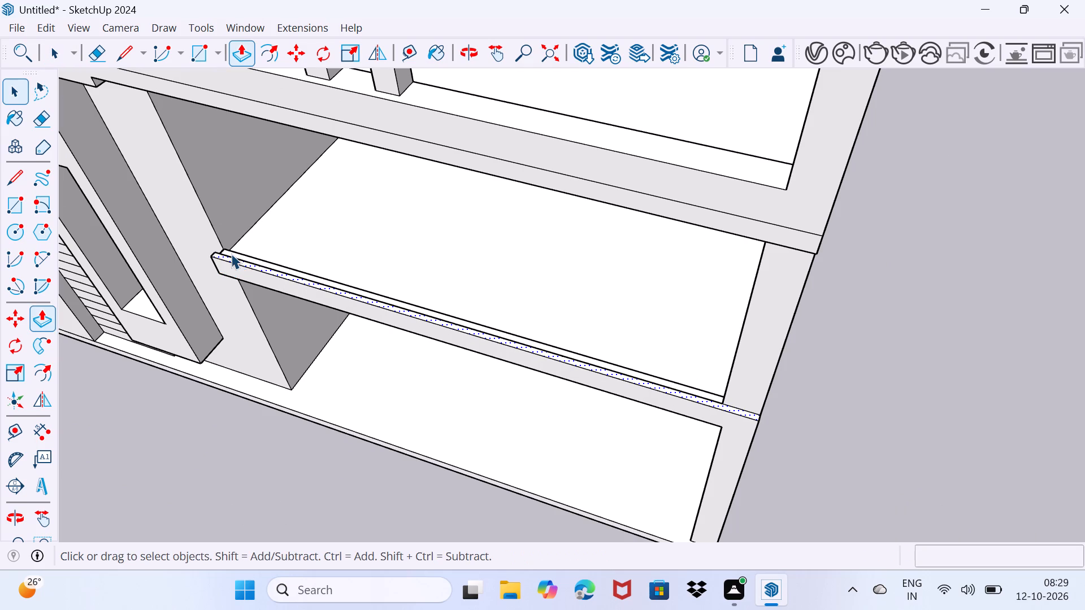
{"action": "left_click_drag", "start_coordinate": [250, 272], "coordinate": [259, 259]}
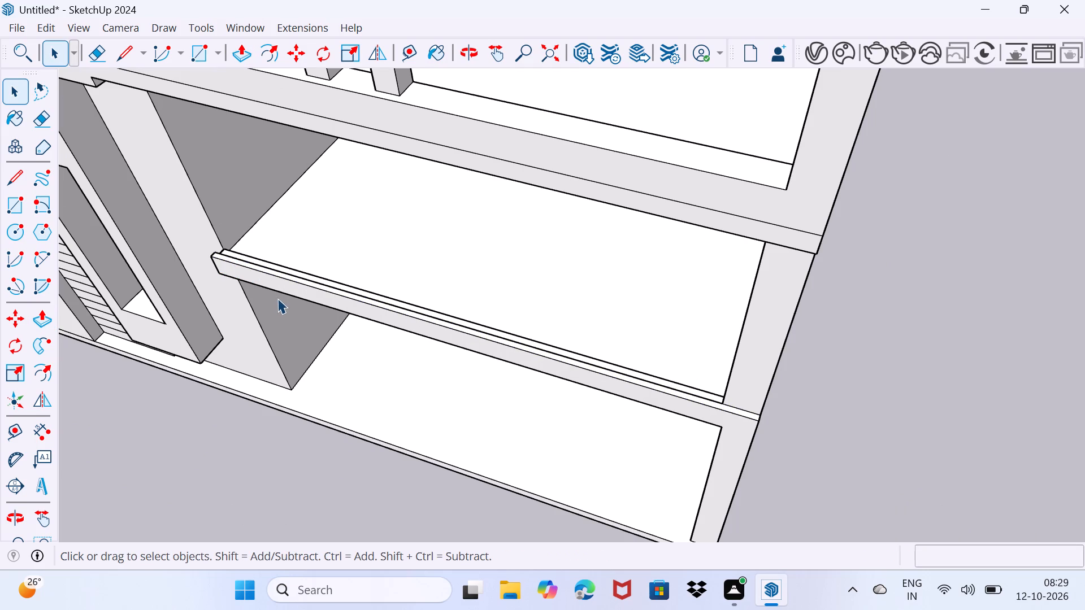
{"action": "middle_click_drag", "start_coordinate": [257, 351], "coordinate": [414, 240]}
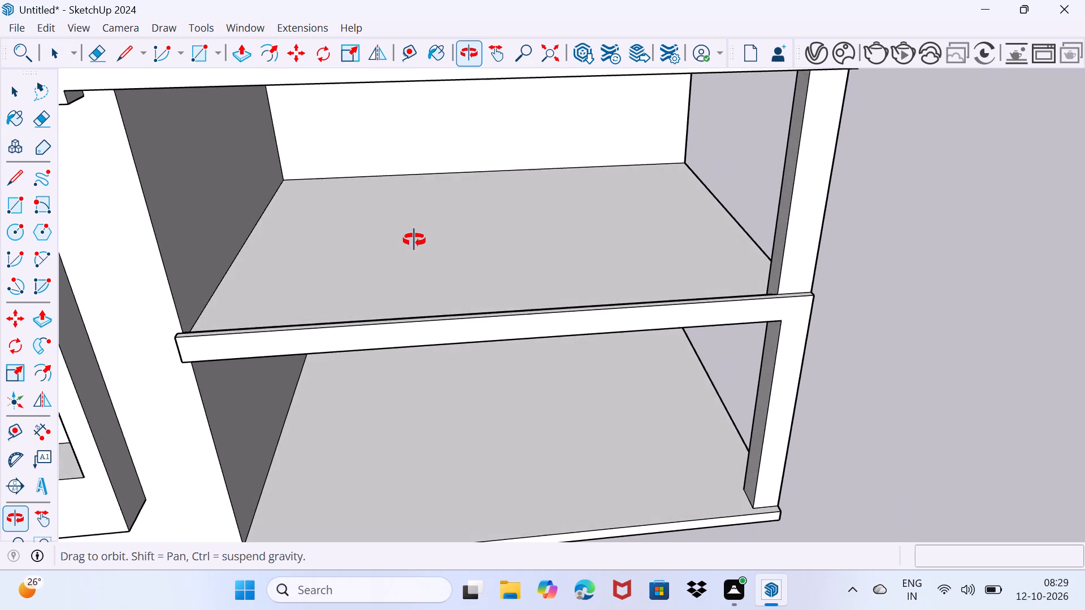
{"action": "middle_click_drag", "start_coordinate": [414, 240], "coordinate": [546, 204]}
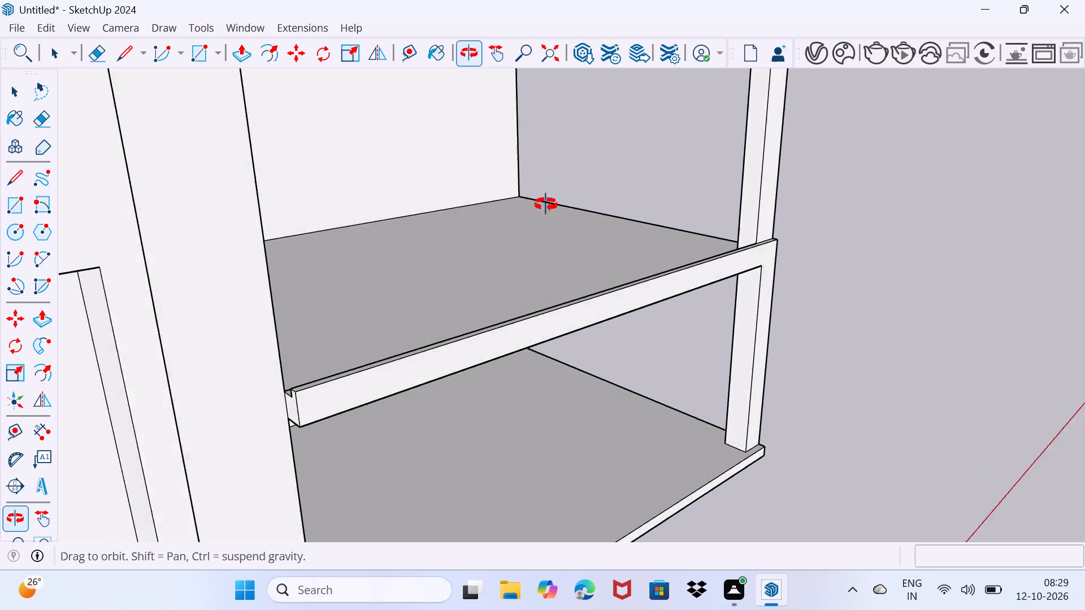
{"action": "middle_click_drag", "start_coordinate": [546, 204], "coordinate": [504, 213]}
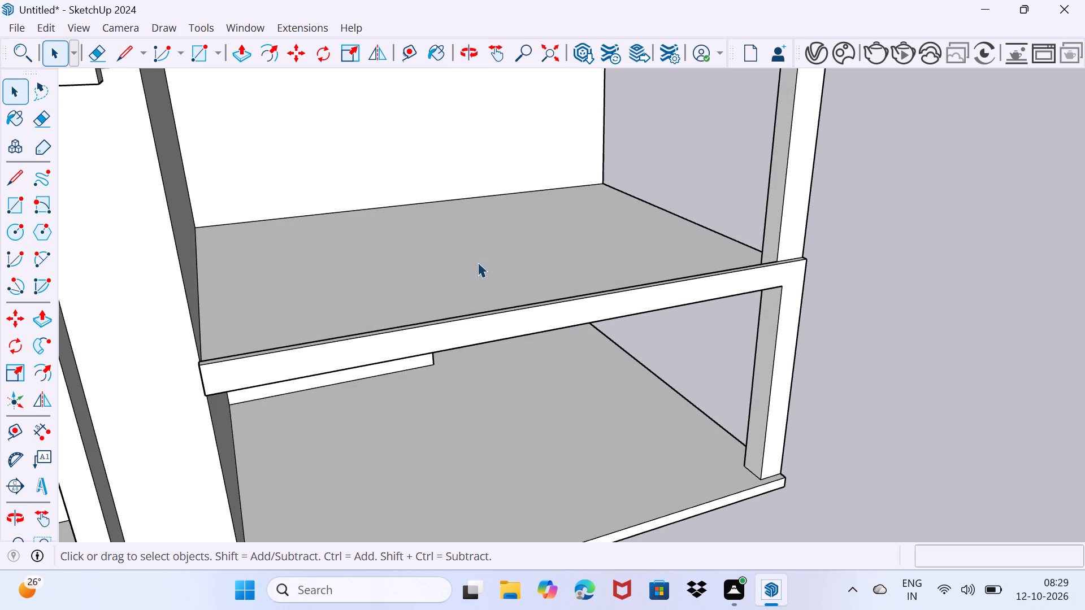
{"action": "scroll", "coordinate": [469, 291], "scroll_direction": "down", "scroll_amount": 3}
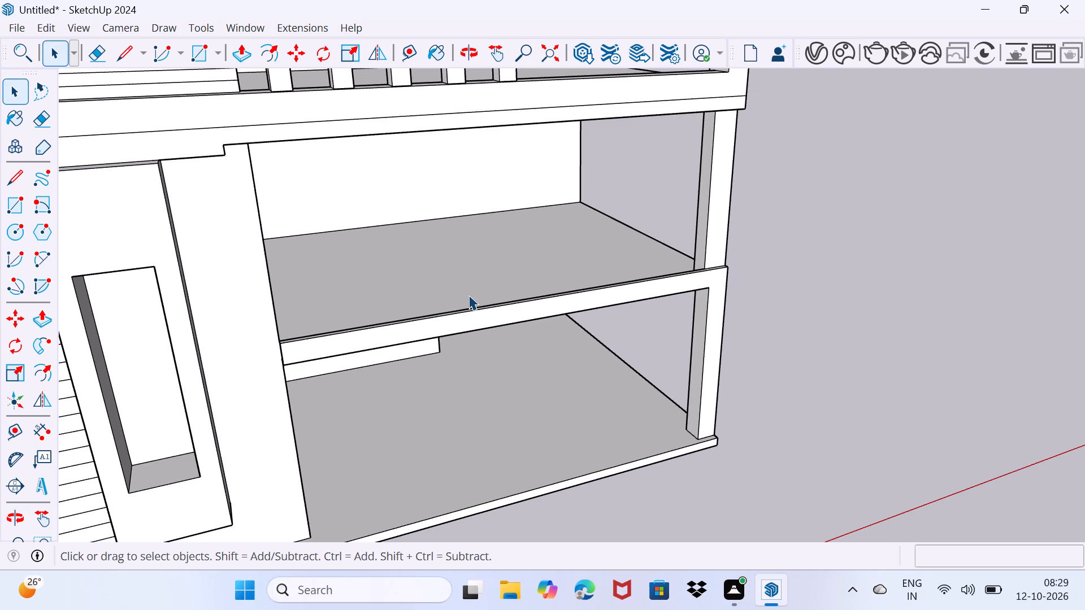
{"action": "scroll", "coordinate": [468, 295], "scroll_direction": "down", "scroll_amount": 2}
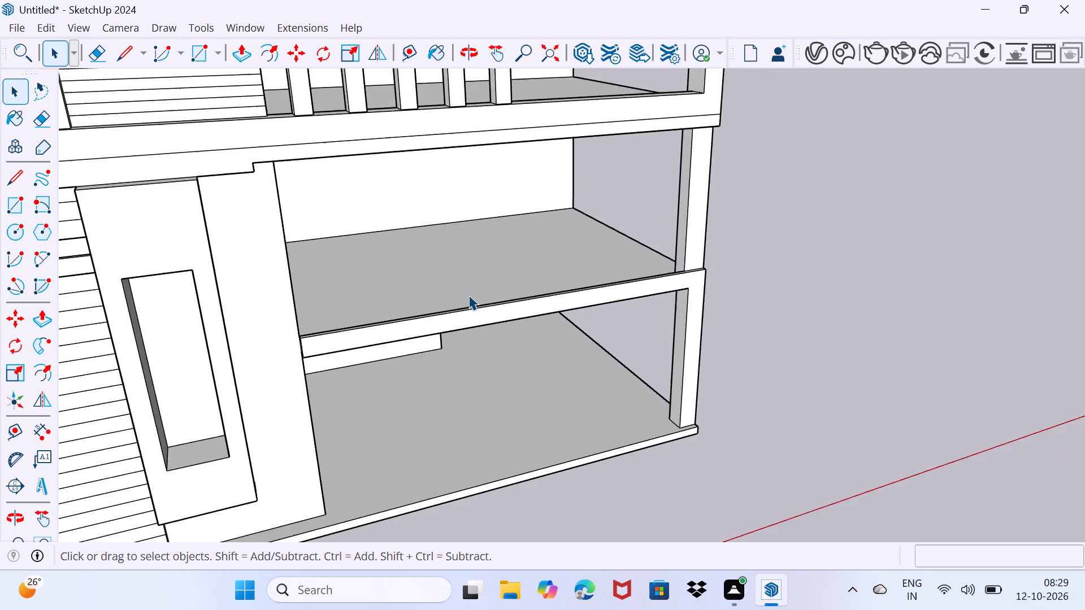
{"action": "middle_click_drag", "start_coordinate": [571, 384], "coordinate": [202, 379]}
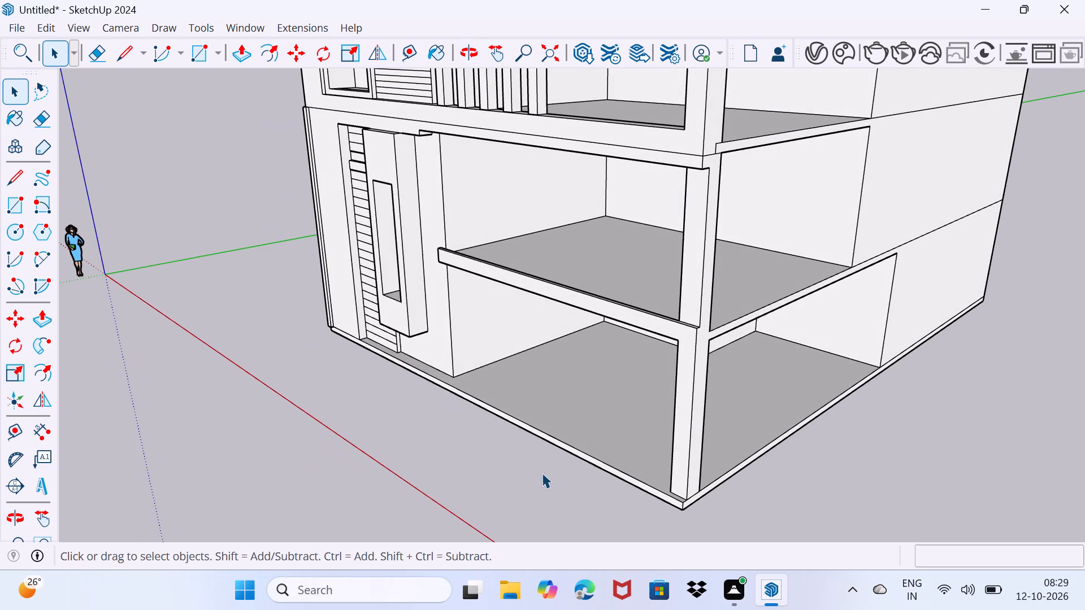
Pull the thin side face of the ground-floor base slab outward about 1' 3 15/16".
{"action": "scroll", "coordinate": [772, 477], "scroll_direction": "up", "scroll_amount": 5}
{"action": "left_click", "coordinate": [721, 468]}
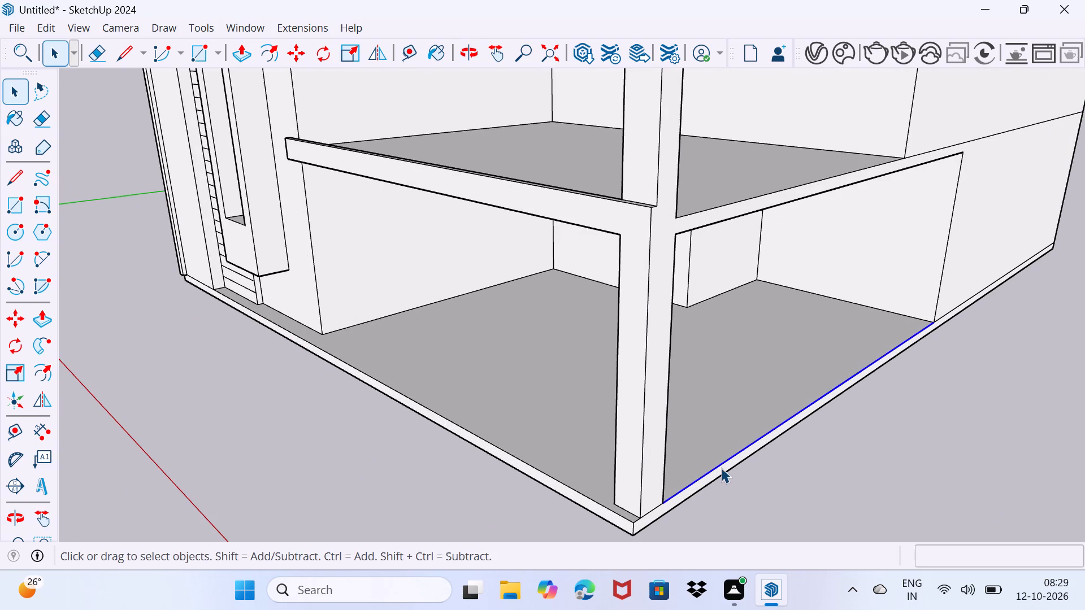
{"action": "left_click", "coordinate": [715, 432]}
{"action": "left_click_drag", "start_coordinate": [721, 450], "coordinate": [731, 416]}
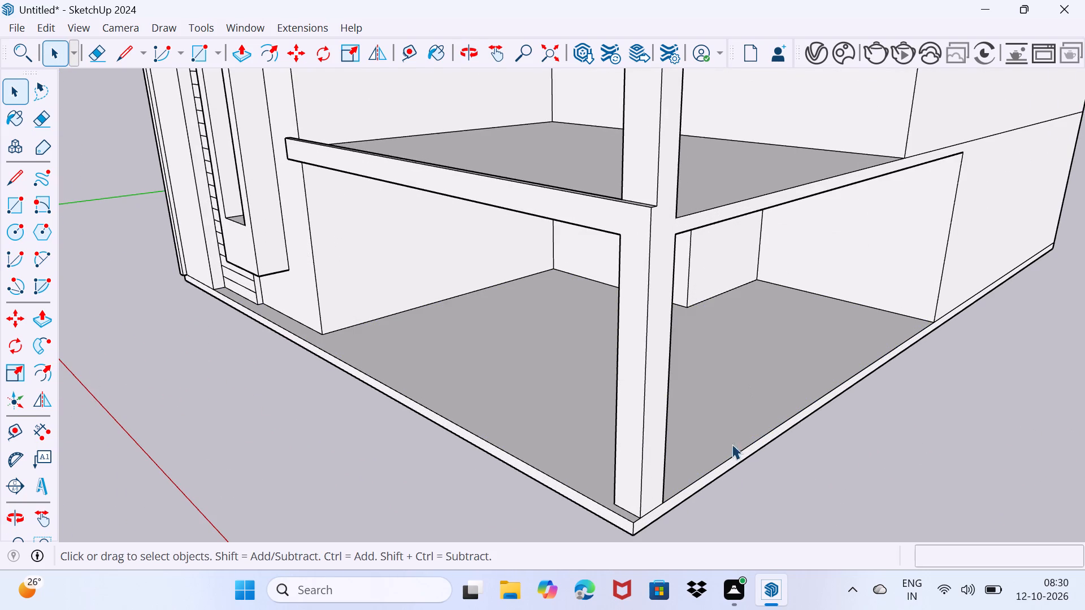
{"action": "left_click", "coordinate": [687, 493]}
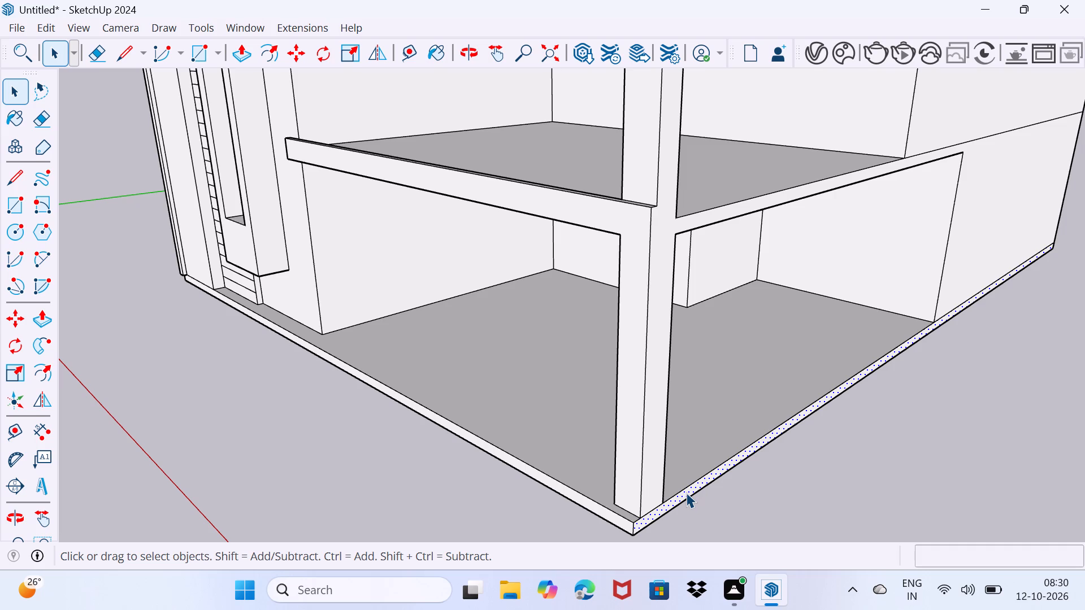
{"action": "key", "text": "p"}
{"action": "left_click", "coordinate": [684, 489]}
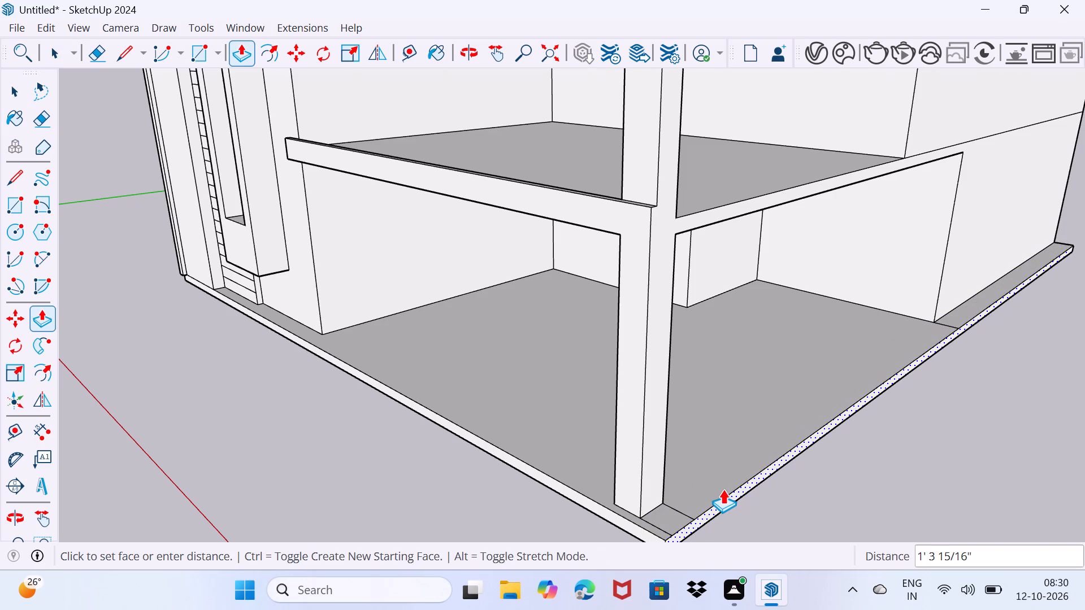
{"action": "left_click", "coordinate": [723, 489]}
{"action": "key", "text": "space"}
{"action": "left_click_drag", "start_coordinate": [699, 485], "coordinate": [700, 469]}
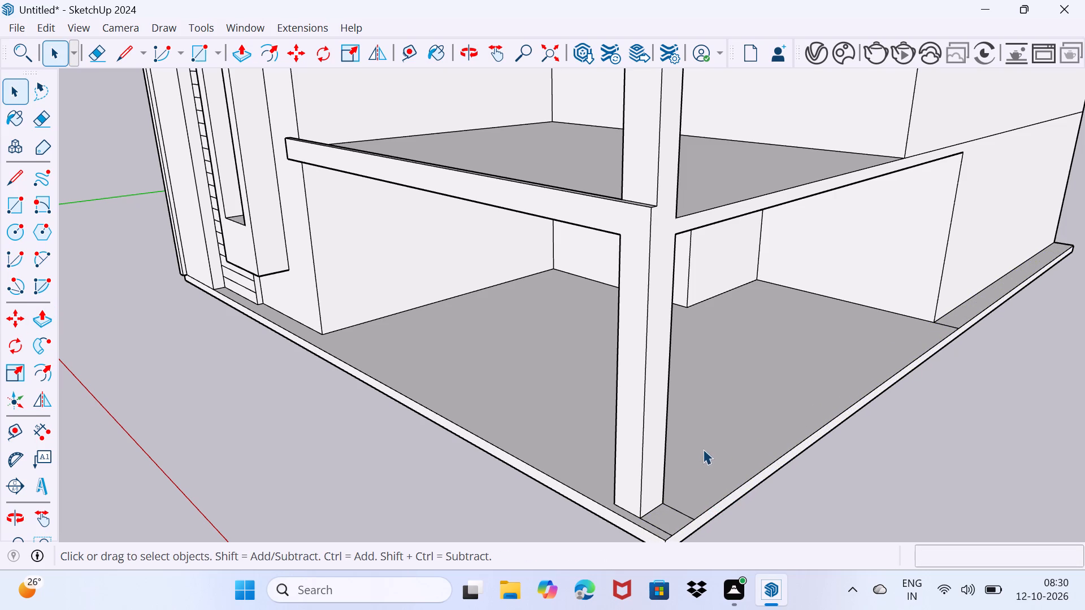
Erase the leftover edges on the base slab's top around the foot of the lower corner column.
{"action": "middle_click_drag", "start_coordinate": [700, 463], "coordinate": [683, 351]}
{"action": "scroll", "coordinate": [624, 397], "scroll_direction": "up", "scroll_amount": 7}
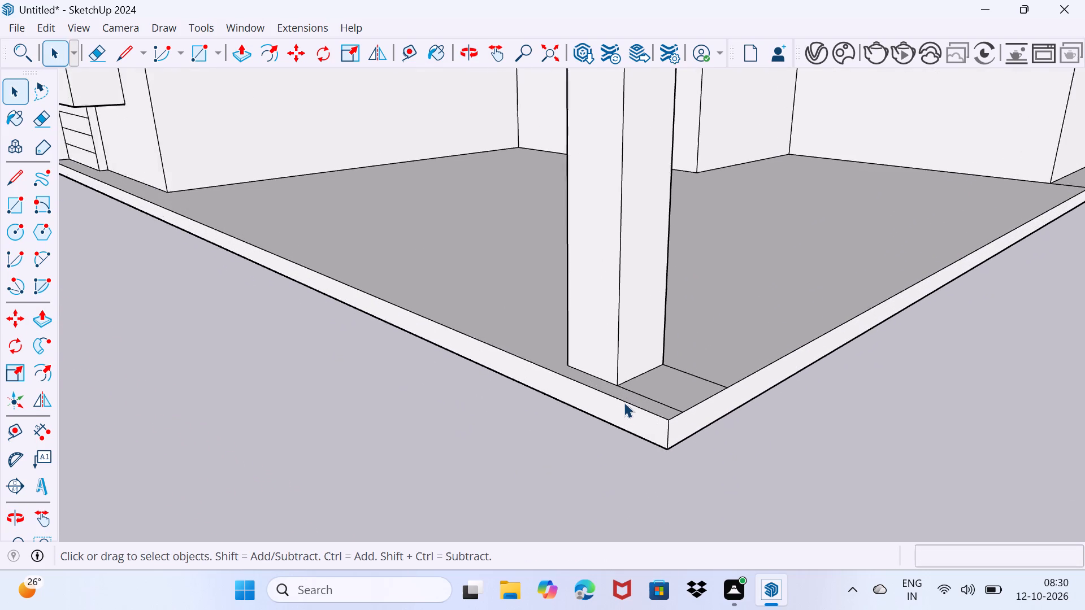
{"action": "scroll", "coordinate": [624, 402], "scroll_direction": "up", "scroll_amount": 1}
{"action": "key", "text": "e"}
{"action": "left_click", "coordinate": [657, 400]}
{"action": "left_click_drag", "start_coordinate": [694, 378], "coordinate": [710, 364]}
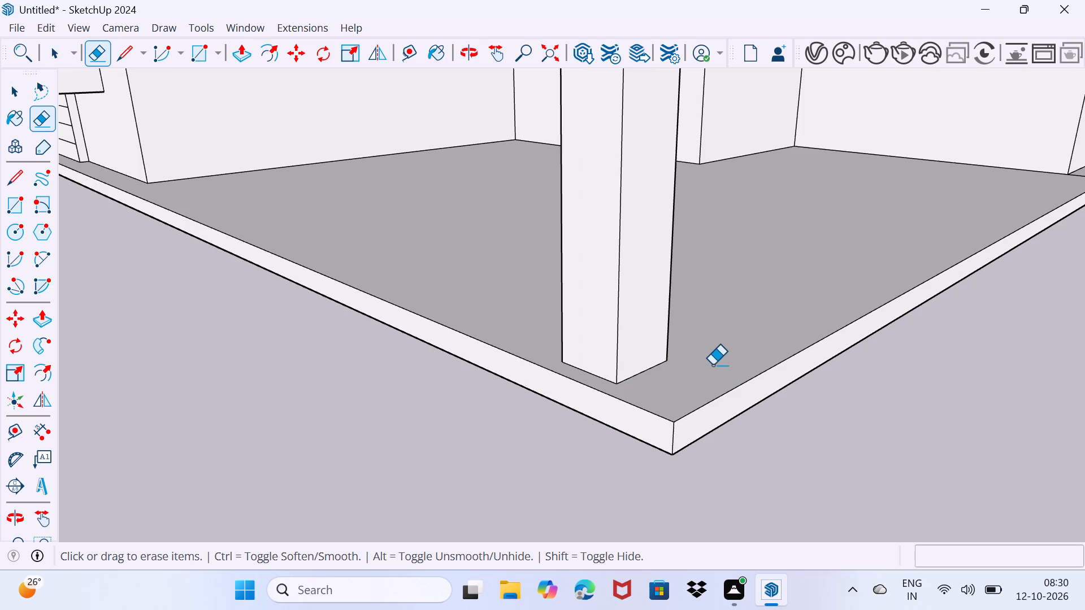
{"action": "key", "text": "space"}
Divide the ground-floor back wall into 20 equal horizontal strips by copying its top edge down to its base.
{"action": "scroll", "coordinate": [554, 389], "scroll_direction": "down", "scroll_amount": 4}
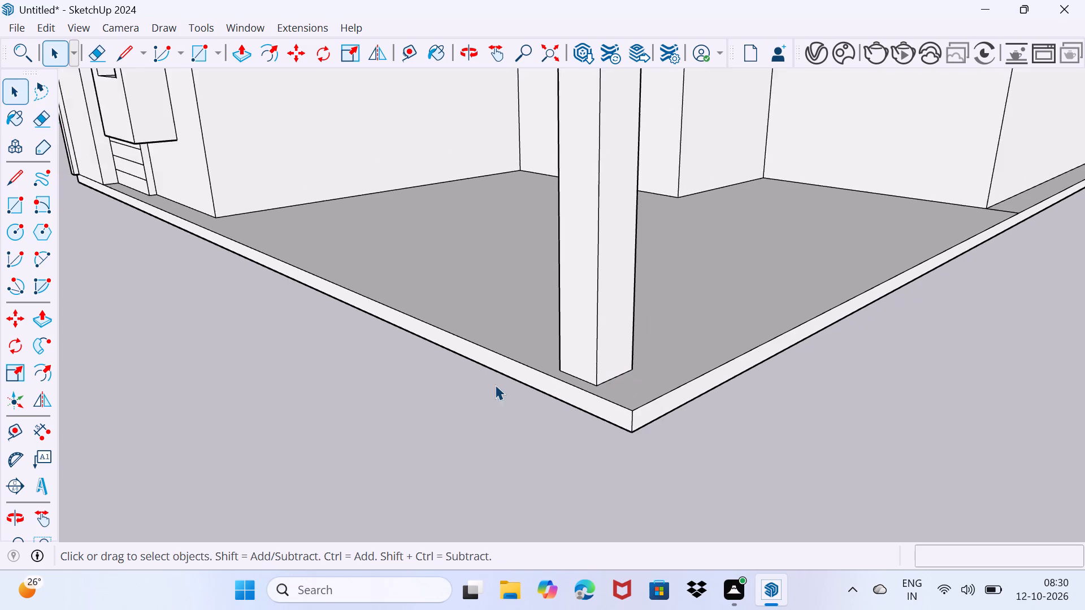
{"action": "scroll", "coordinate": [488, 385], "scroll_direction": "down", "scroll_amount": 7}
{"action": "middle_click_drag", "start_coordinate": [466, 395], "coordinate": [526, 393]}
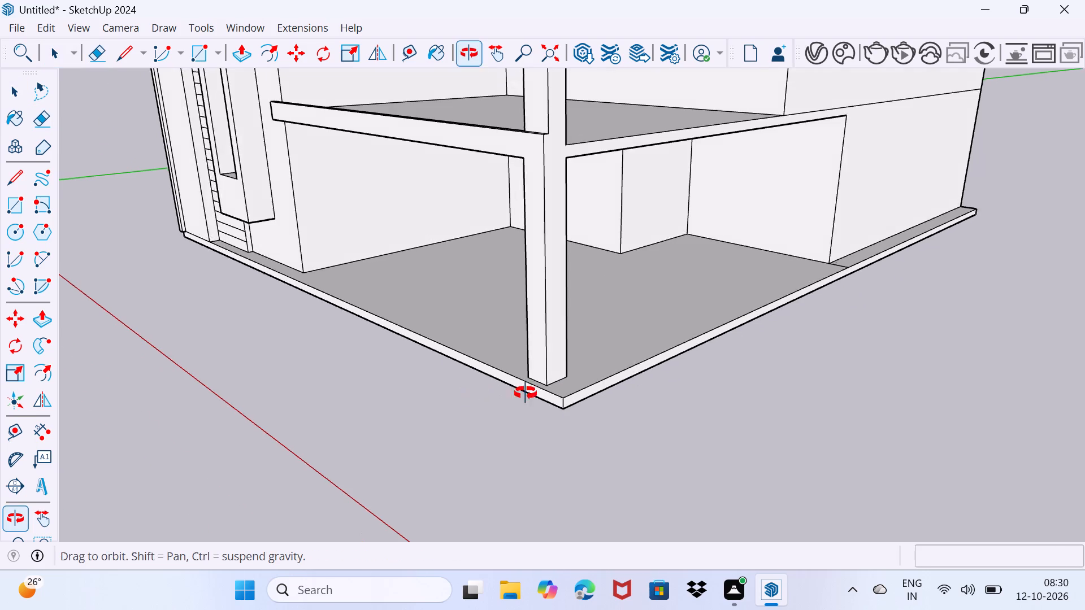
{"action": "middle_click_drag", "start_coordinate": [526, 393], "coordinate": [569, 385]}
{"action": "middle_click_drag", "start_coordinate": [435, 329], "coordinate": [436, 502]}
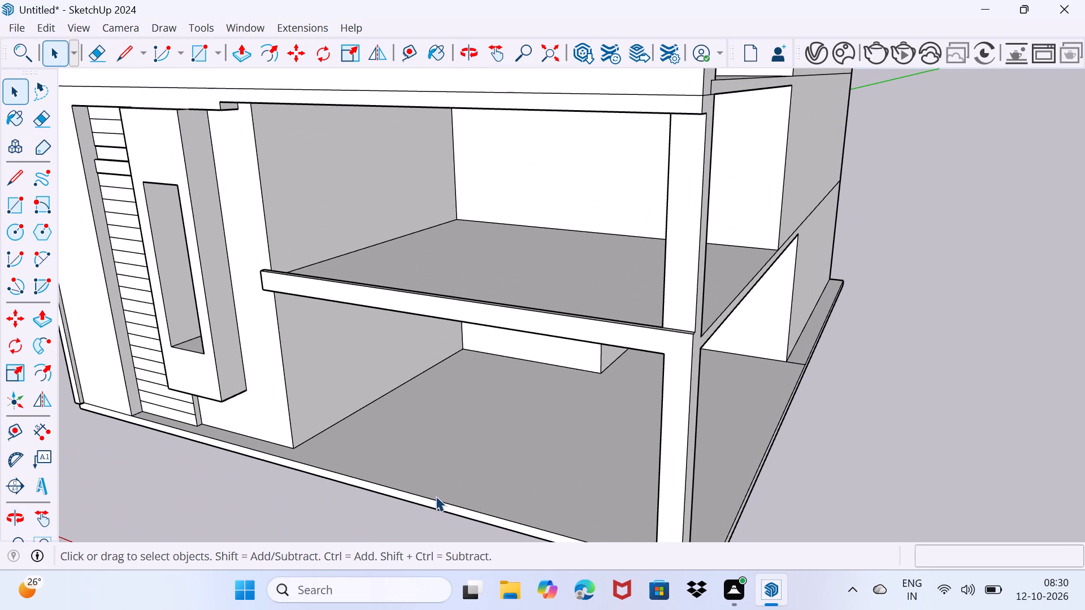
{"action": "middle_click_drag", "start_coordinate": [436, 495], "coordinate": [552, 415]}
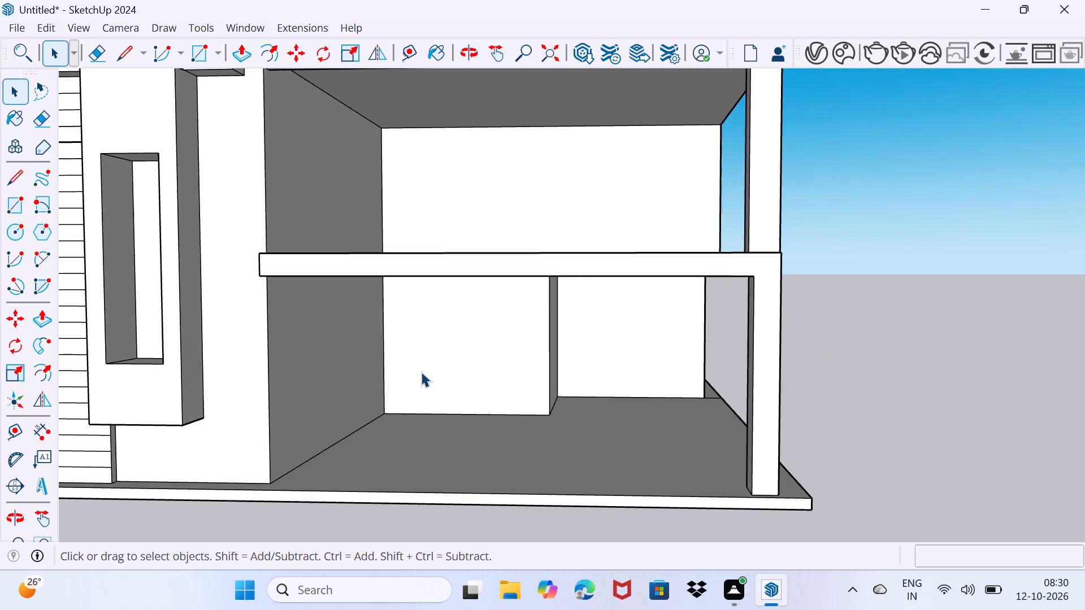
{"action": "scroll", "coordinate": [410, 368], "scroll_direction": "up", "scroll_amount": 7}
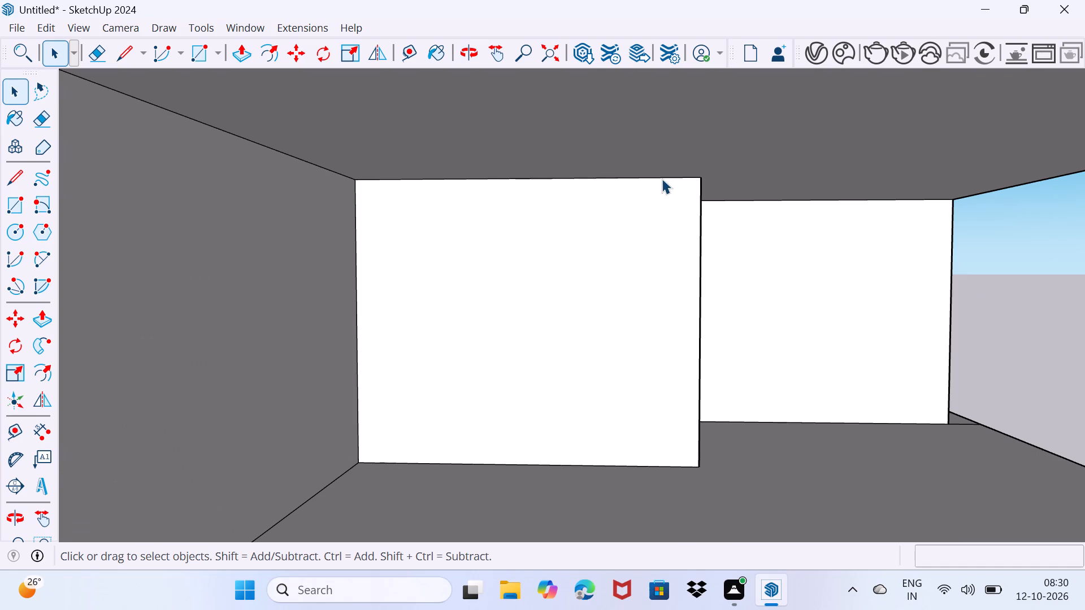
{"action": "left_click", "coordinate": [662, 179]}
{"action": "key", "text": "m"}
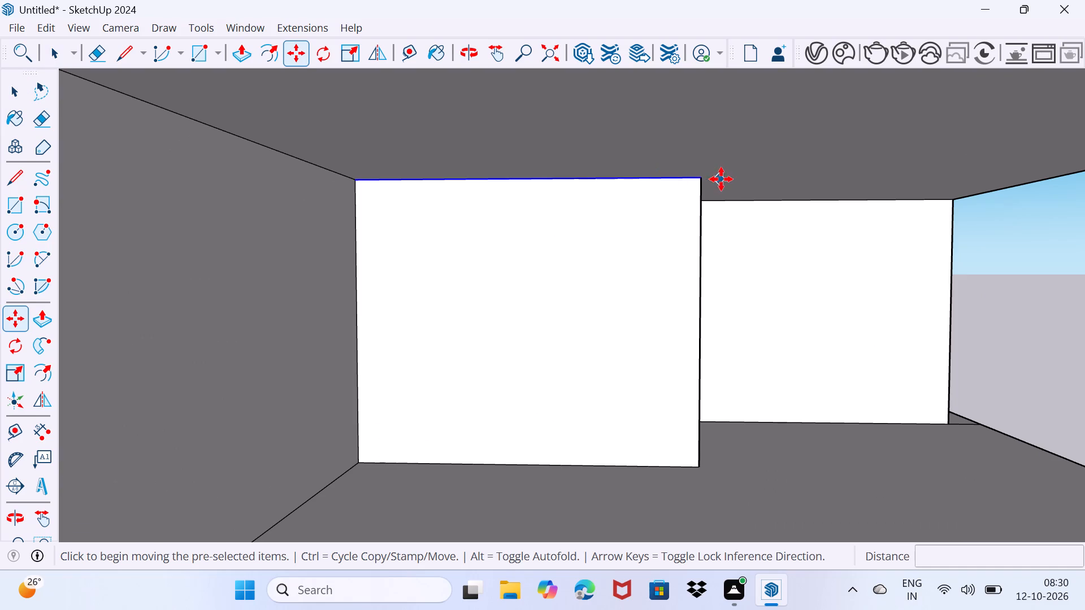
{"action": "left_click", "coordinate": [701, 181]}
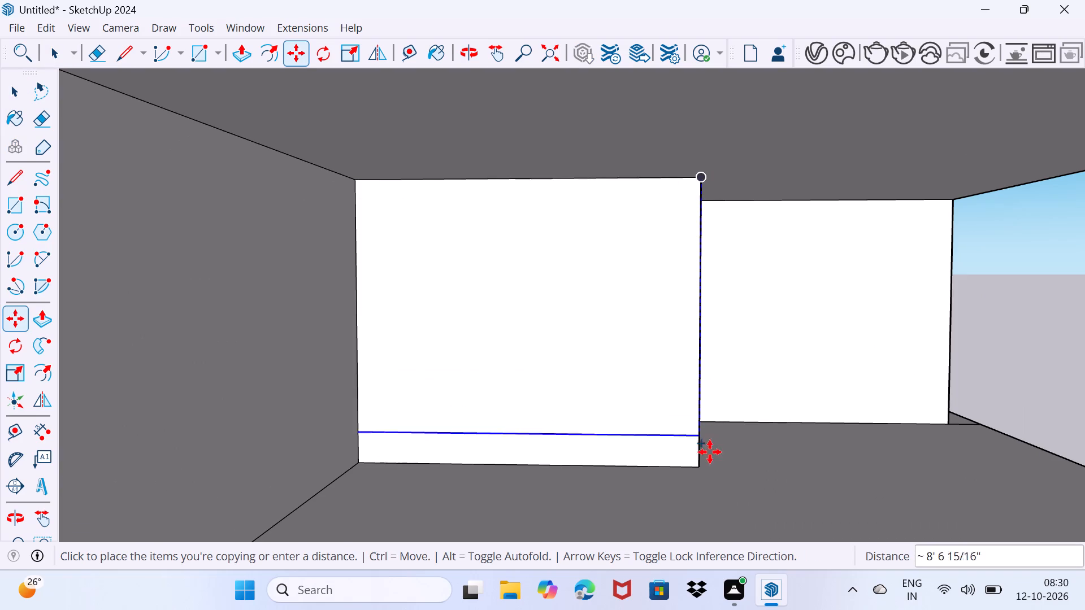
{"action": "left_click", "coordinate": [700, 470]}
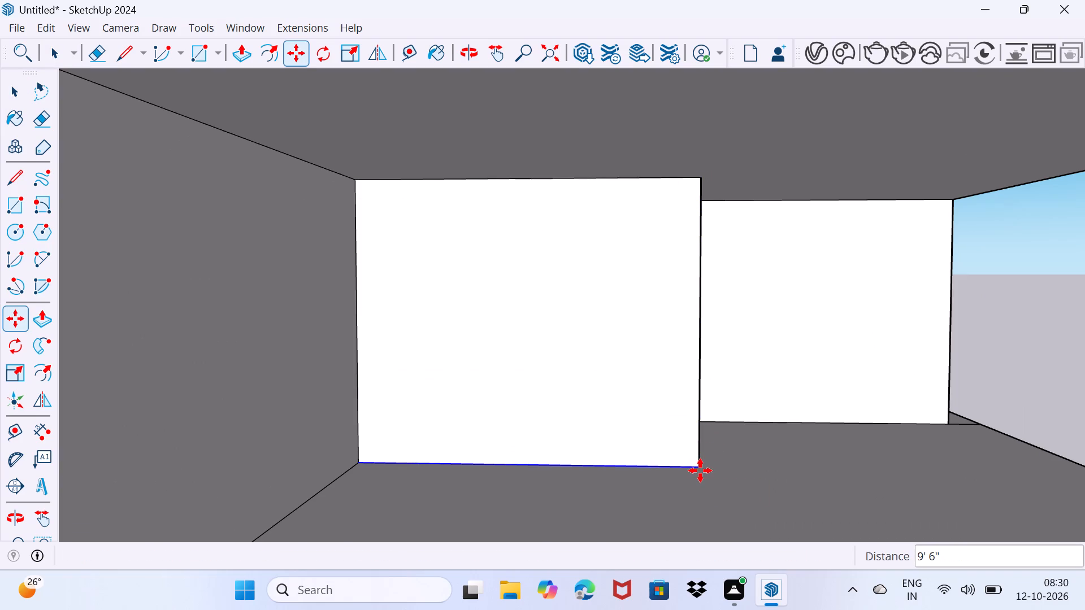
{"action": "type", "text": "/20"}
{"action": "key", "text": "Return"}
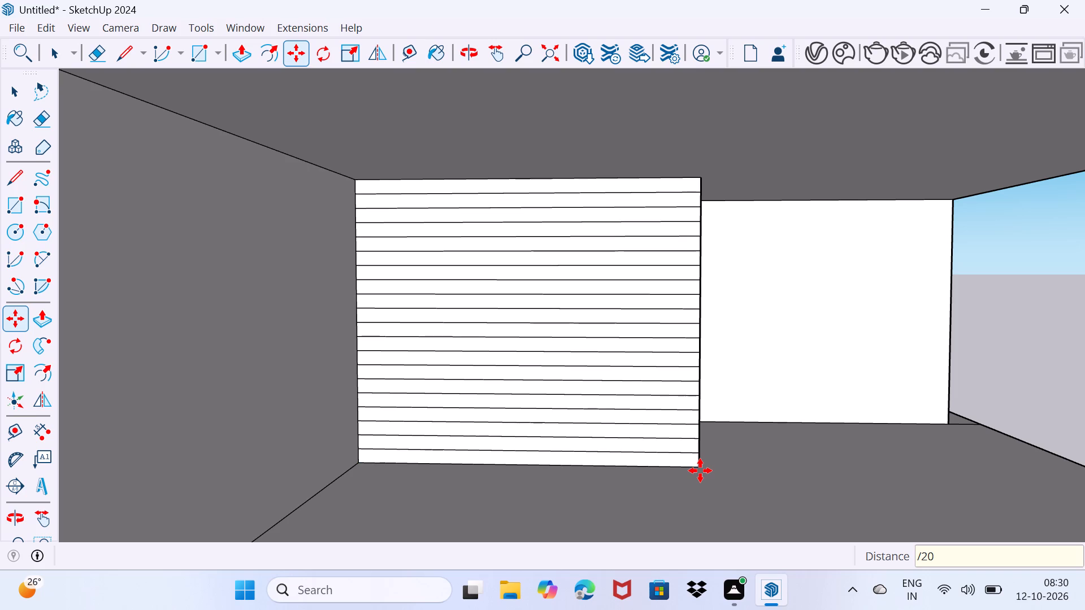
{"action": "key", "text": "space"}
Divide the adjoining ground-floor side wall into 20 equal horizontal strips by copying its top edge down to the floor.
{"action": "scroll", "coordinate": [527, 378], "scroll_direction": "down", "scroll_amount": 3}
{"action": "middle_click_drag", "start_coordinate": [518, 384], "coordinate": [436, 402]}
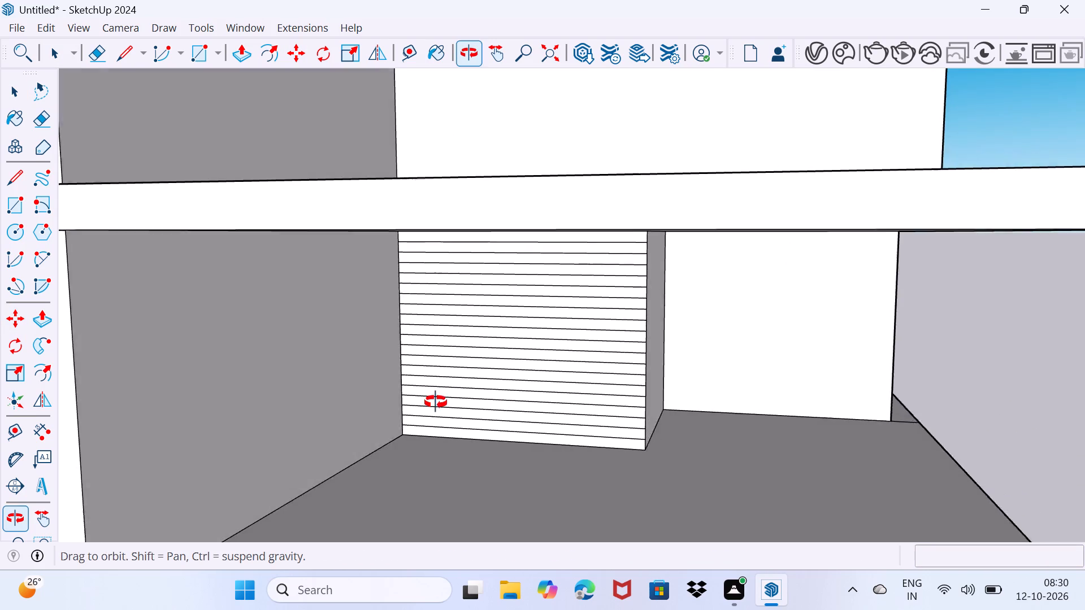
{"action": "middle_click_drag", "start_coordinate": [436, 402], "coordinate": [433, 398]}
{"action": "scroll", "coordinate": [433, 398], "scroll_direction": "down", "scroll_amount": 3}
{"action": "scroll", "coordinate": [159, 332], "scroll_direction": "up", "scroll_amount": 3}
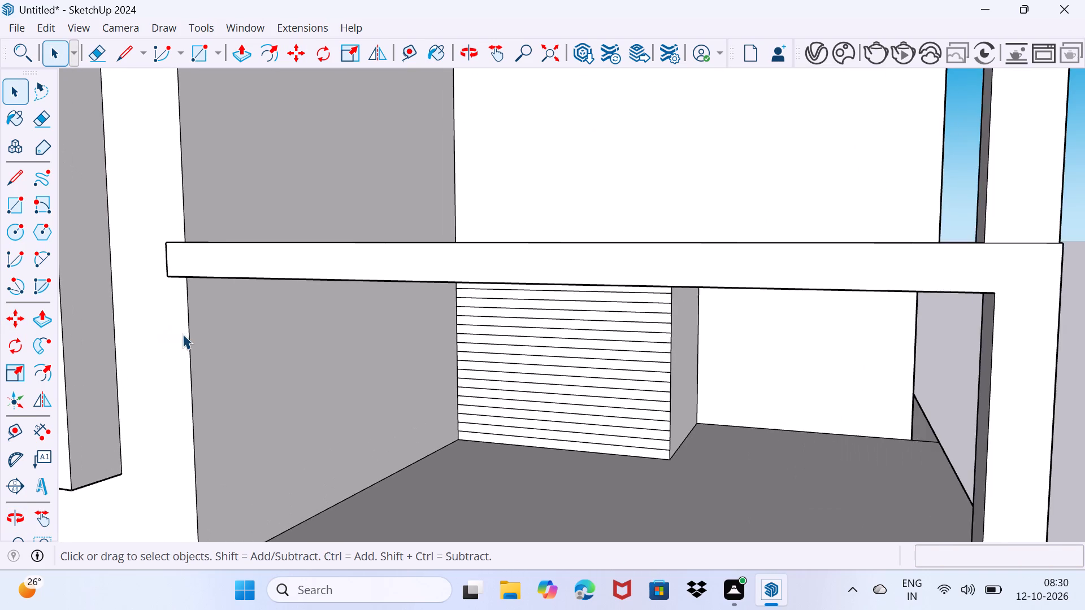
{"action": "scroll", "coordinate": [183, 334], "scroll_direction": "up", "scroll_amount": 1}
{"action": "middle_click_drag", "start_coordinate": [183, 321], "coordinate": [173, 278]}
{"action": "left_click", "coordinate": [214, 215]}
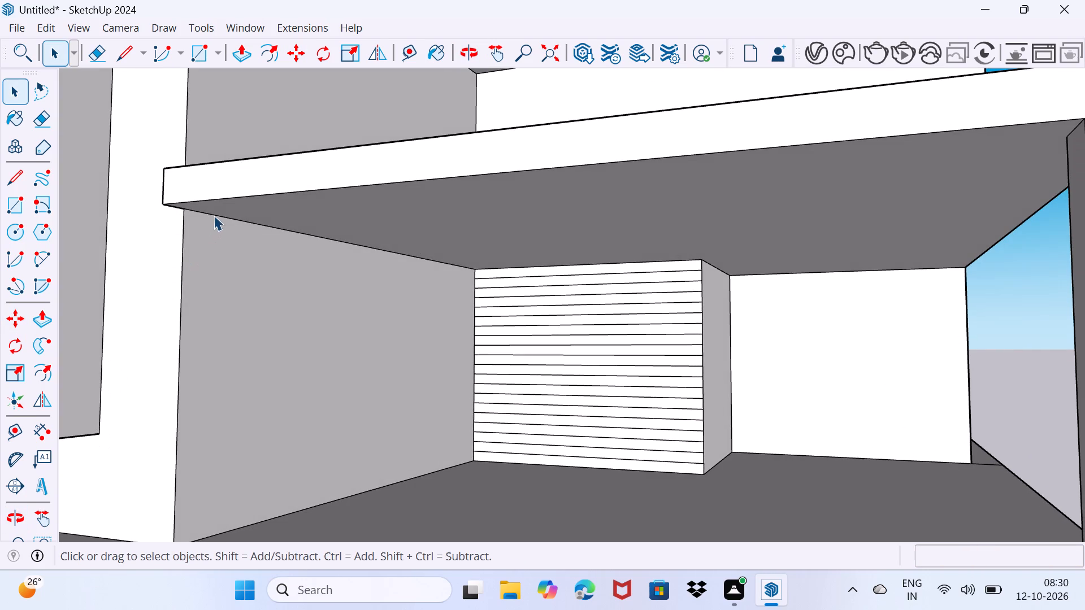
{"action": "key", "text": "m"}
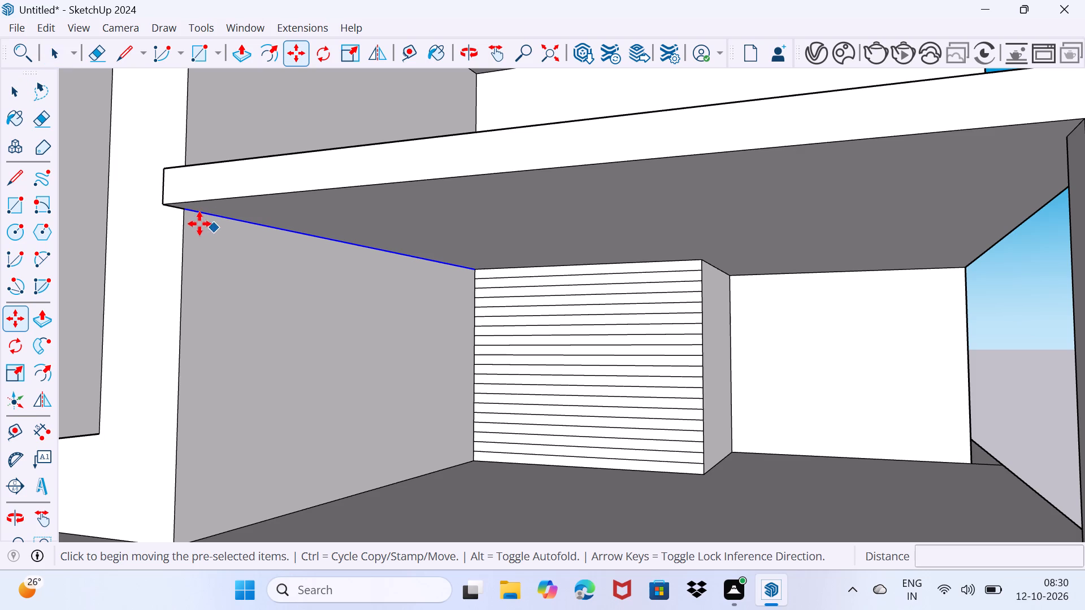
{"action": "left_click", "coordinate": [185, 216]}
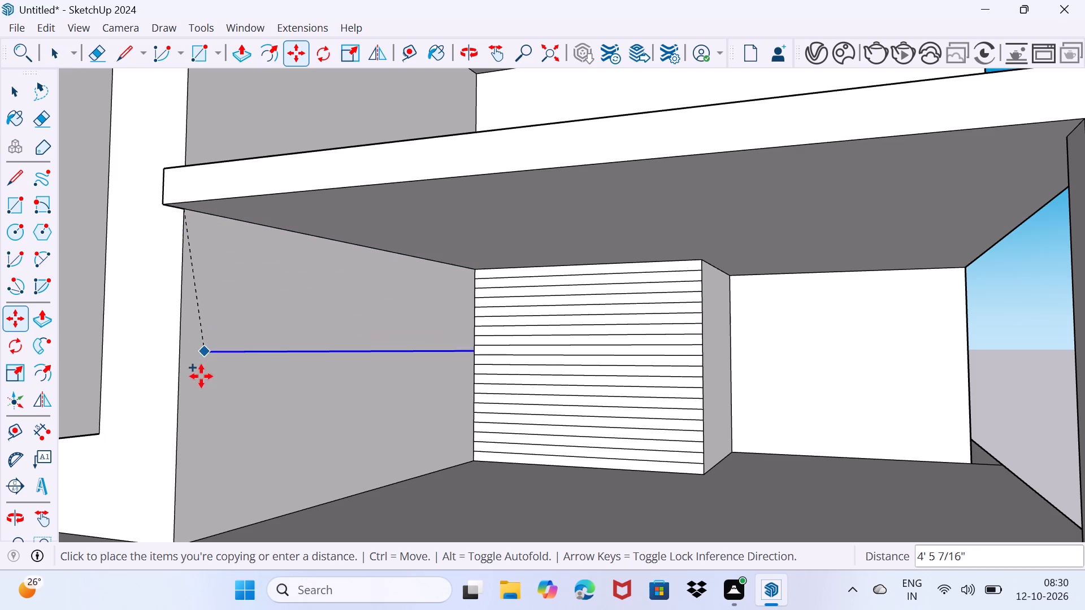
{"action": "middle_click_drag", "start_coordinate": [193, 420], "coordinate": [190, 335]}
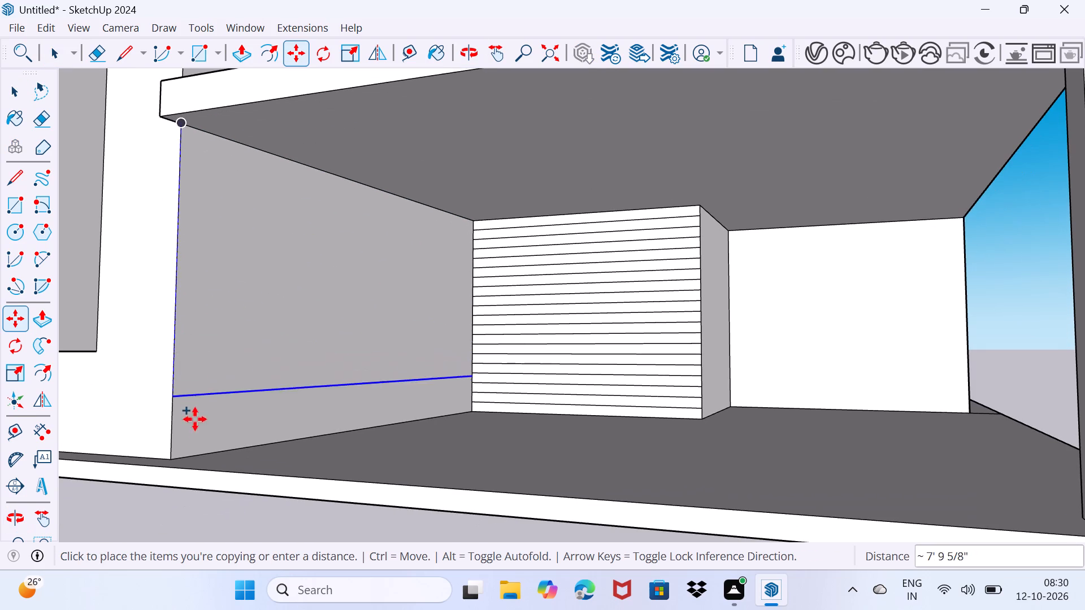
{"action": "left_click", "coordinate": [179, 463]}
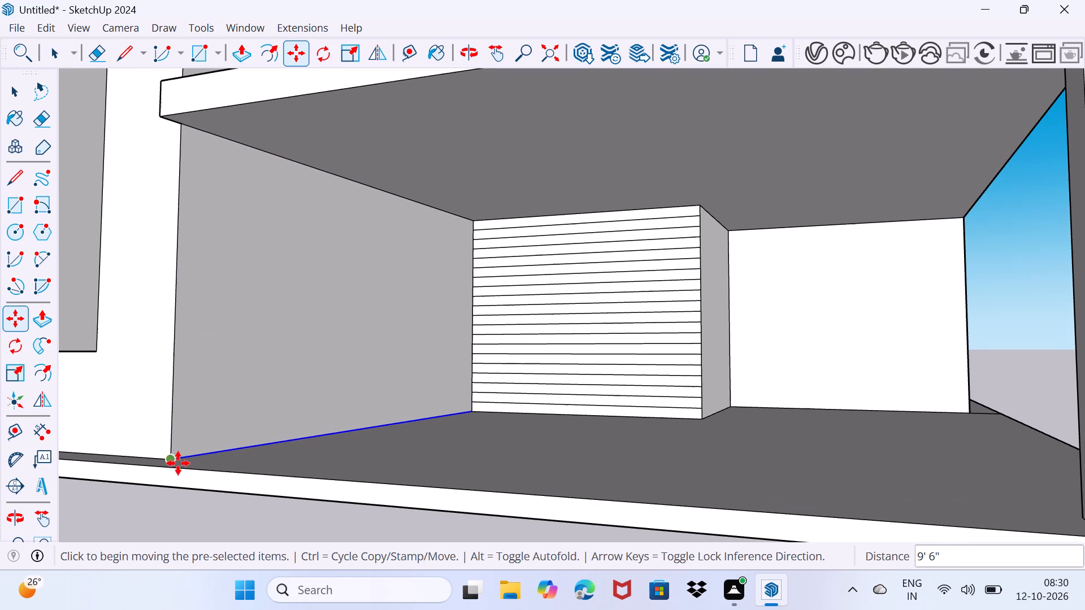
{"action": "key", "text": "slash"}
{"action": "key", "text": "2"}
{"action": "key", "text": "0"}
{"action": "key", "text": "Return"}
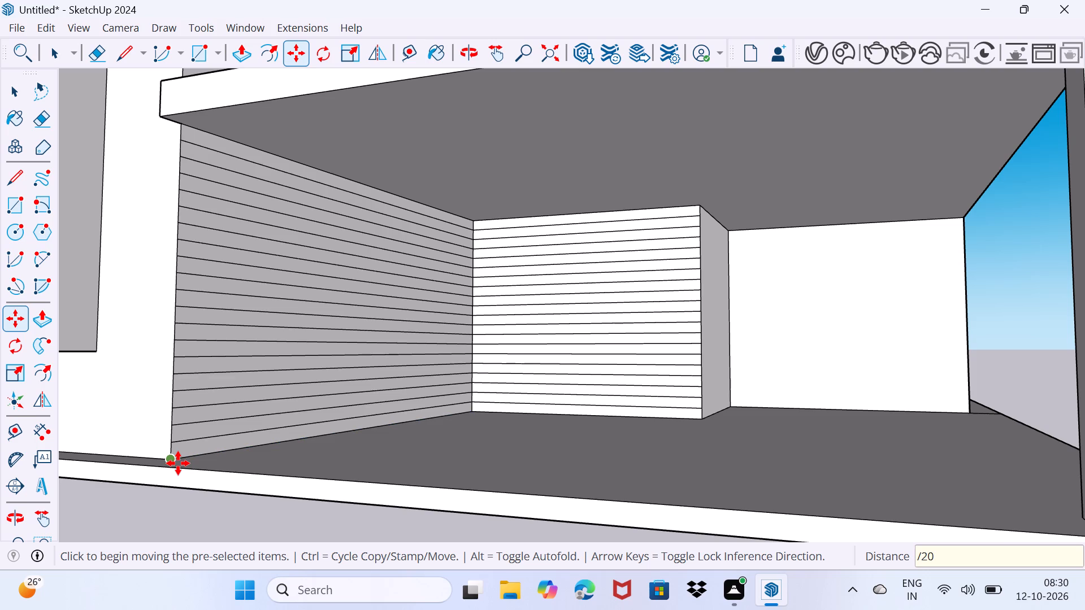
{"action": "key", "text": "space"}
{"action": "left_click_drag", "start_coordinate": [396, 473], "coordinate": [437, 414]}
Divide the short return face beside the striped back wall into 20 equal horizontal strips by copying its top edge down.
{"action": "middle_click_drag", "start_coordinate": [636, 447], "coordinate": [607, 468]}
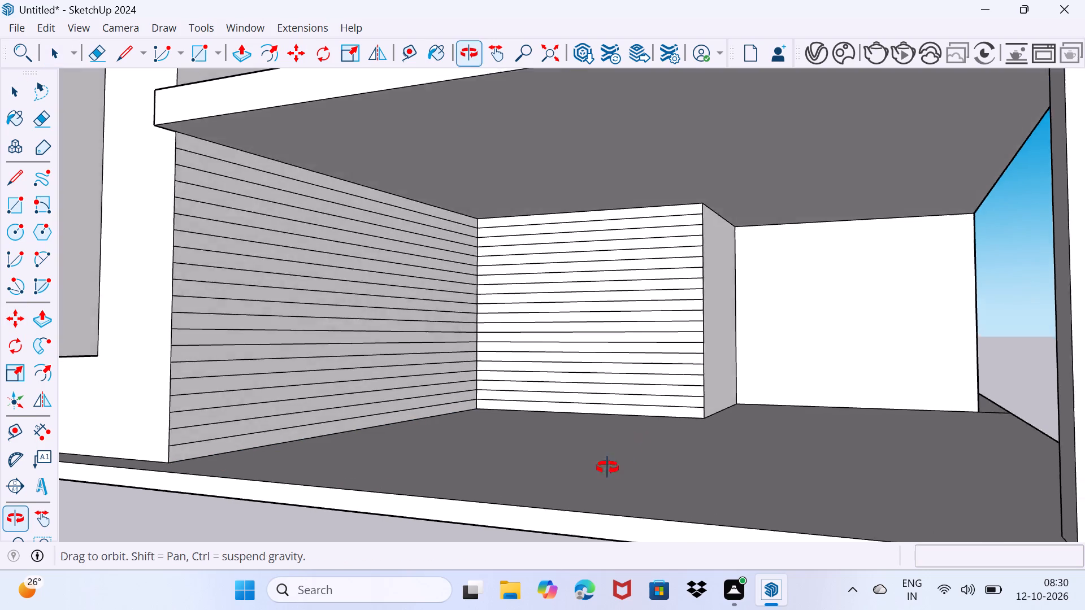
{"action": "middle_click_drag", "start_coordinate": [607, 468], "coordinate": [388, 482]}
{"action": "scroll", "coordinate": [728, 200], "scroll_direction": "up", "scroll_amount": 2}
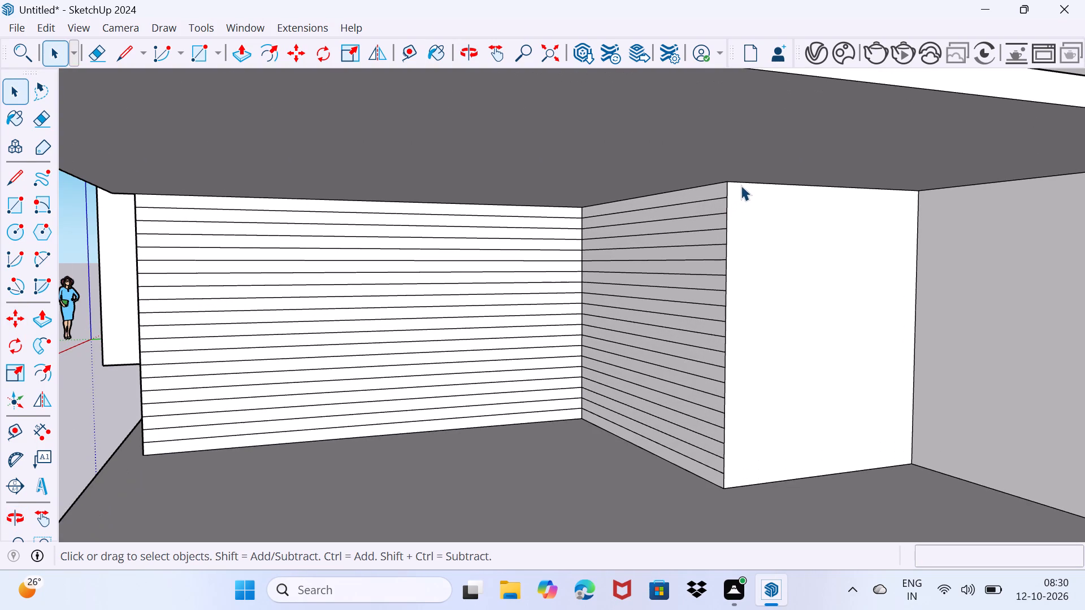
{"action": "left_click", "coordinate": [741, 182]}
{"action": "key", "text": "m"}
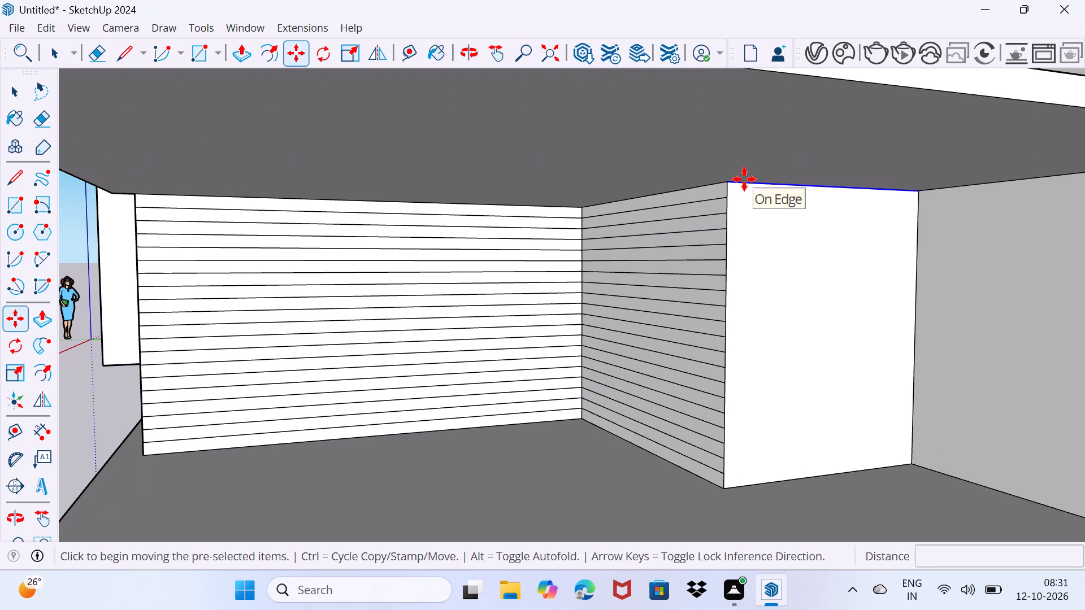
{"action": "left_click", "coordinate": [728, 183]}
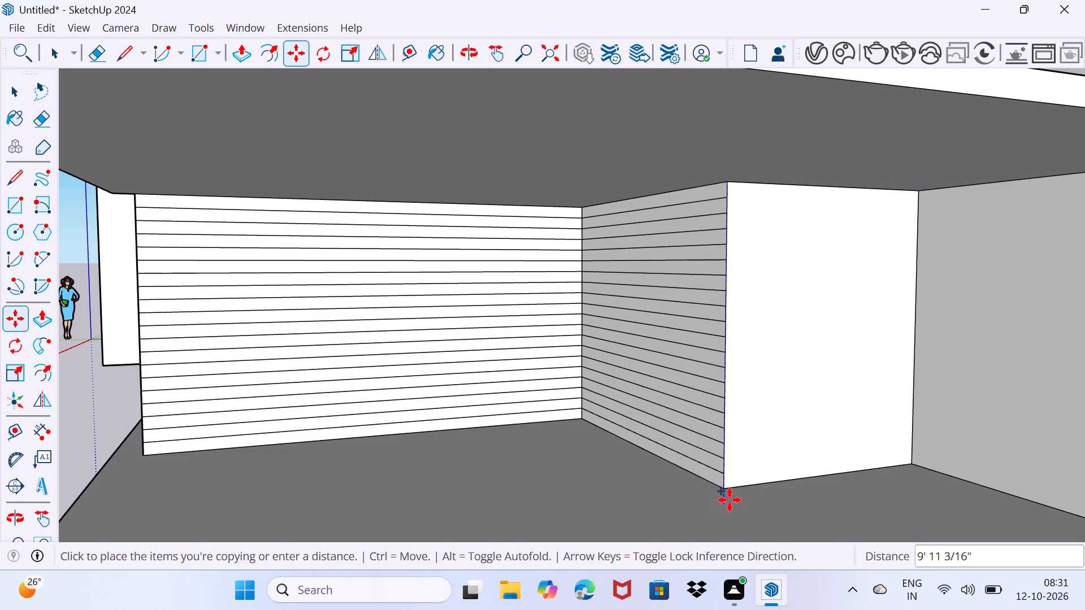
{"action": "left_click", "coordinate": [728, 488]}
{"action": "type", "text": "/20"}
{"action": "key", "text": "Return"}
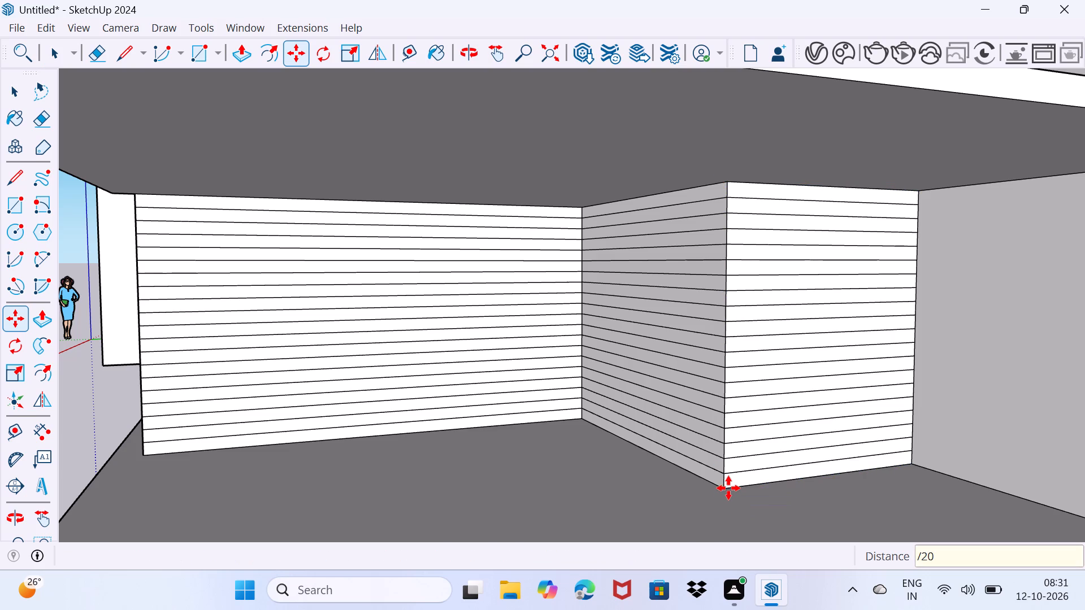
{"action": "key", "text": "space"}
Pull the topmost strip of the ground-floor side wall outward 5".
{"action": "middle_click_drag", "start_coordinate": [262, 451], "coordinate": [409, 439]}
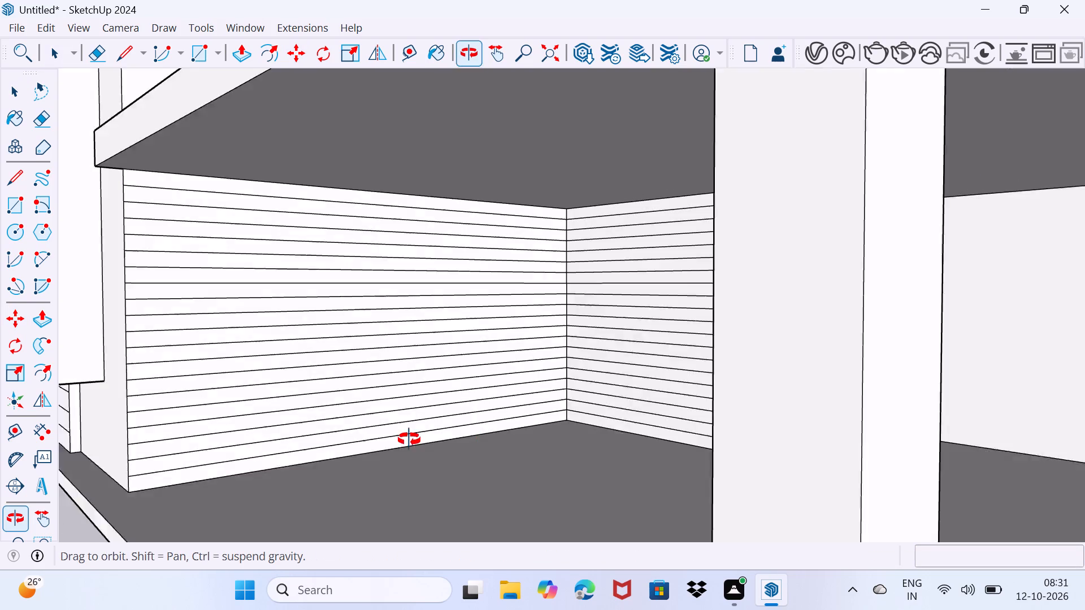
{"action": "middle_click_drag", "start_coordinate": [409, 439], "coordinate": [410, 434]}
{"action": "scroll", "coordinate": [190, 167], "scroll_direction": "up", "scroll_amount": 2}
{"action": "left_click", "coordinate": [161, 158]}
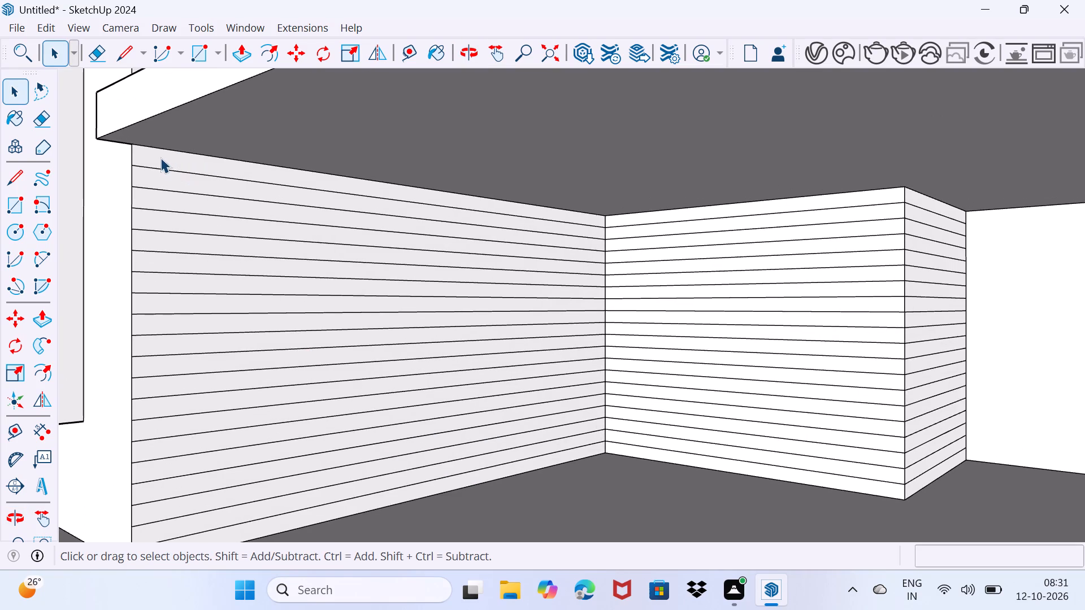
{"action": "key", "text": "p"}
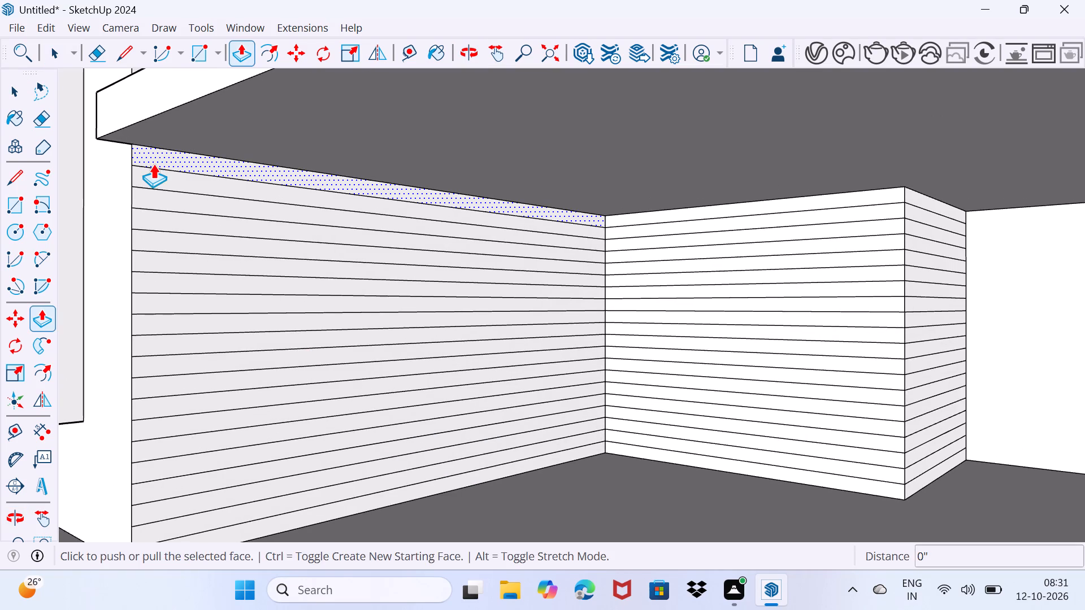
{"action": "left_click", "coordinate": [153, 164]}
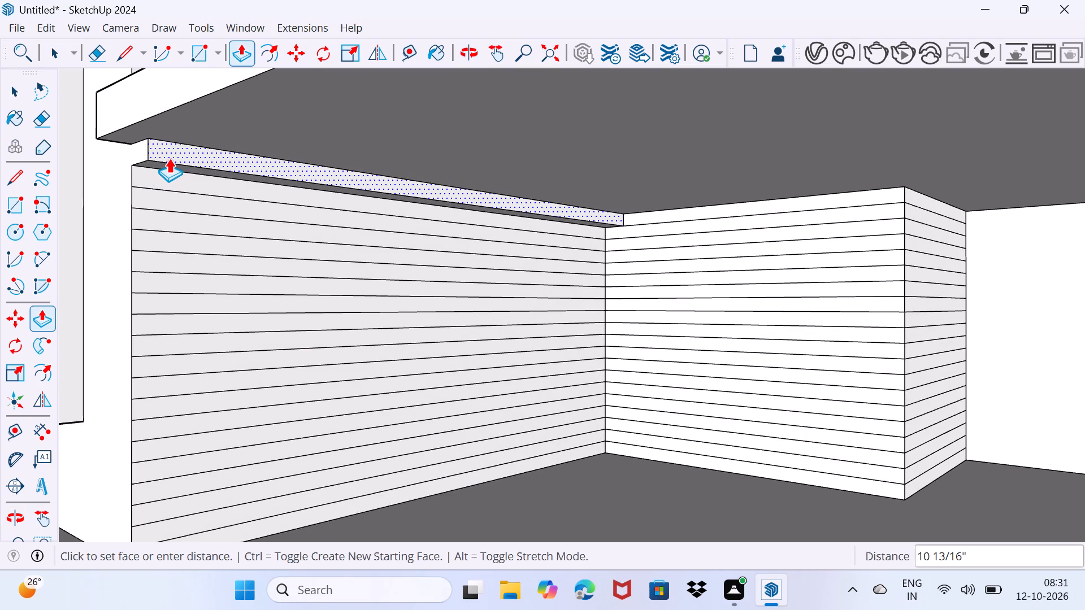
{"action": "type", "text": "5\""}
{"action": "key", "text": "Return"}
Pull the side wall's third and fifth strips, and every second strip from the eighth down to the bottom one, outward 5".
{"action": "double_click", "coordinate": [176, 196]}
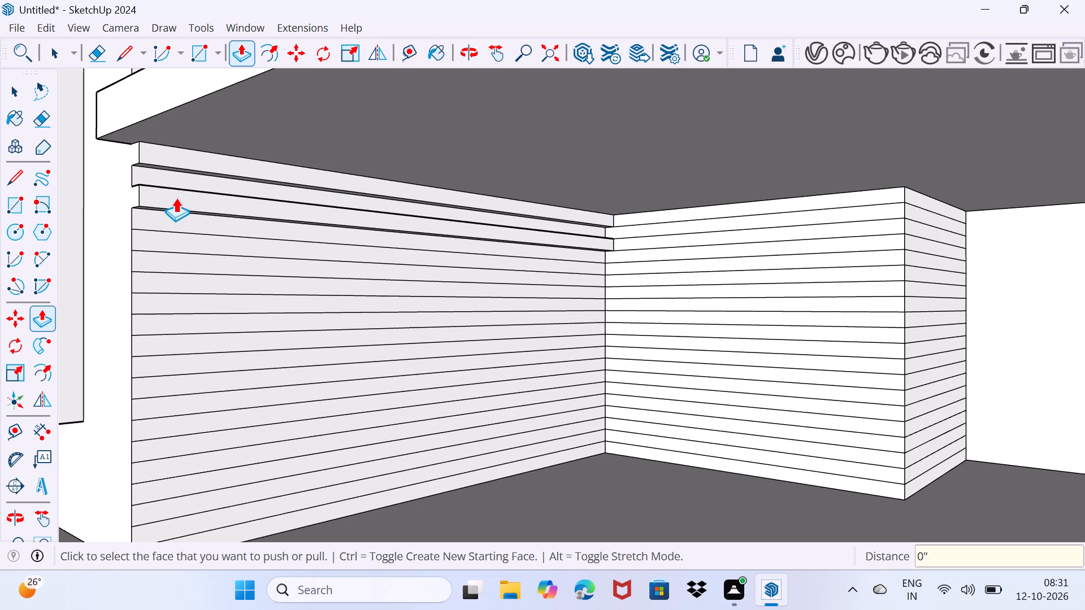
{"action": "double_click", "coordinate": [159, 233]}
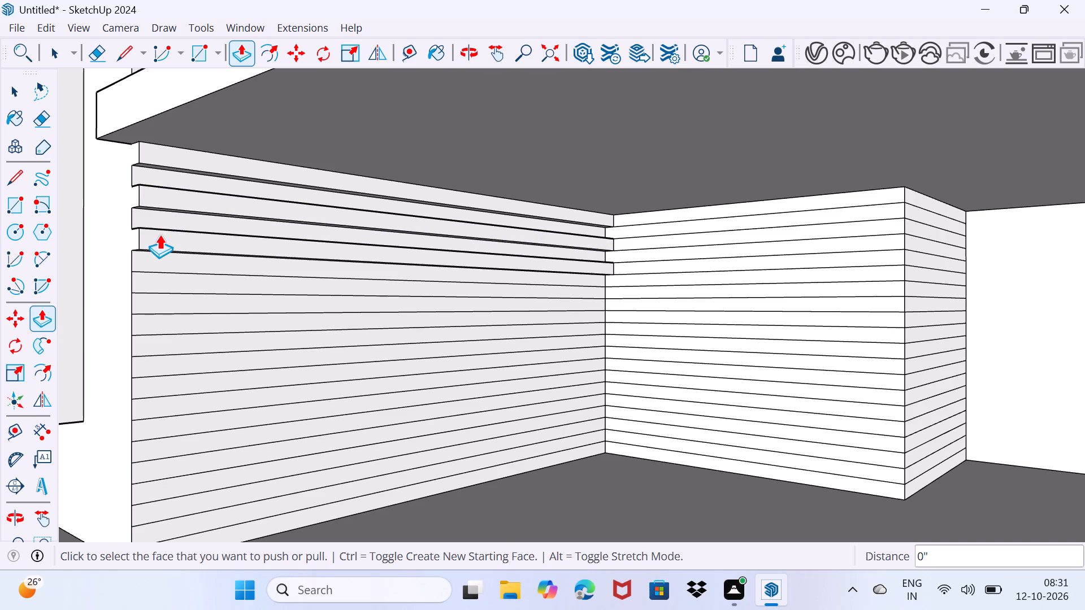
{"action": "double_click", "coordinate": [158, 293]}
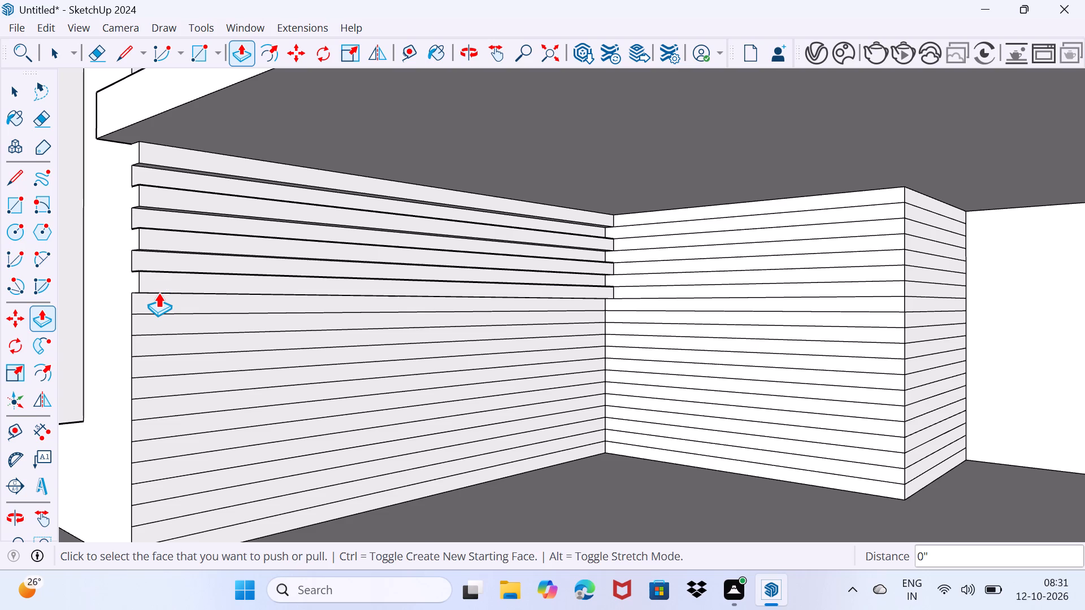
{"action": "key", "text": "ctrl+z"}
{"action": "double_click", "coordinate": [157, 296]}
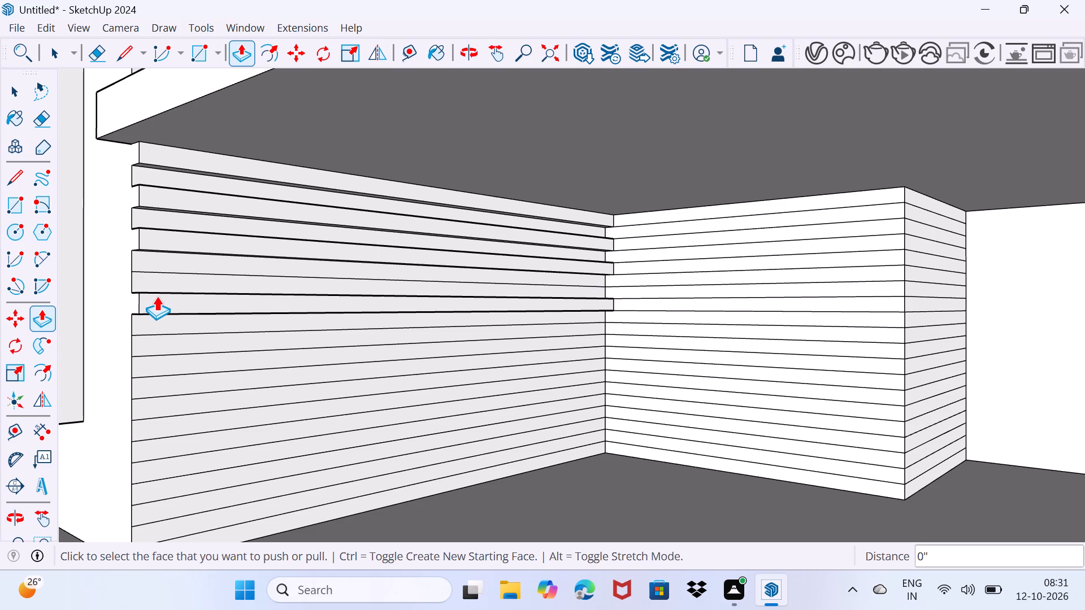
{"action": "double_click", "coordinate": [156, 342]}
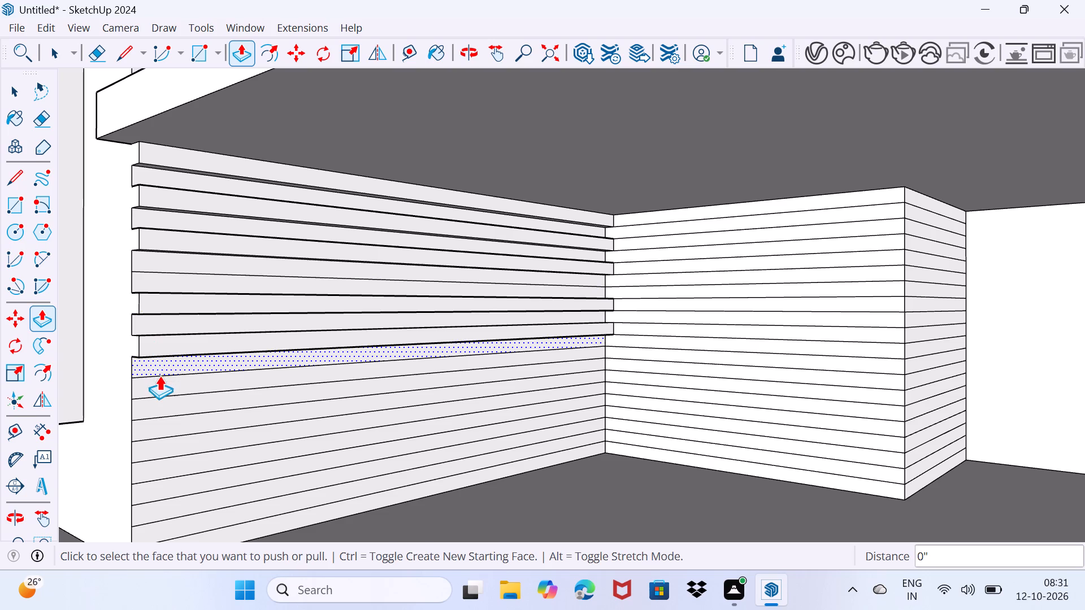
{"action": "double_click", "coordinate": [158, 380]}
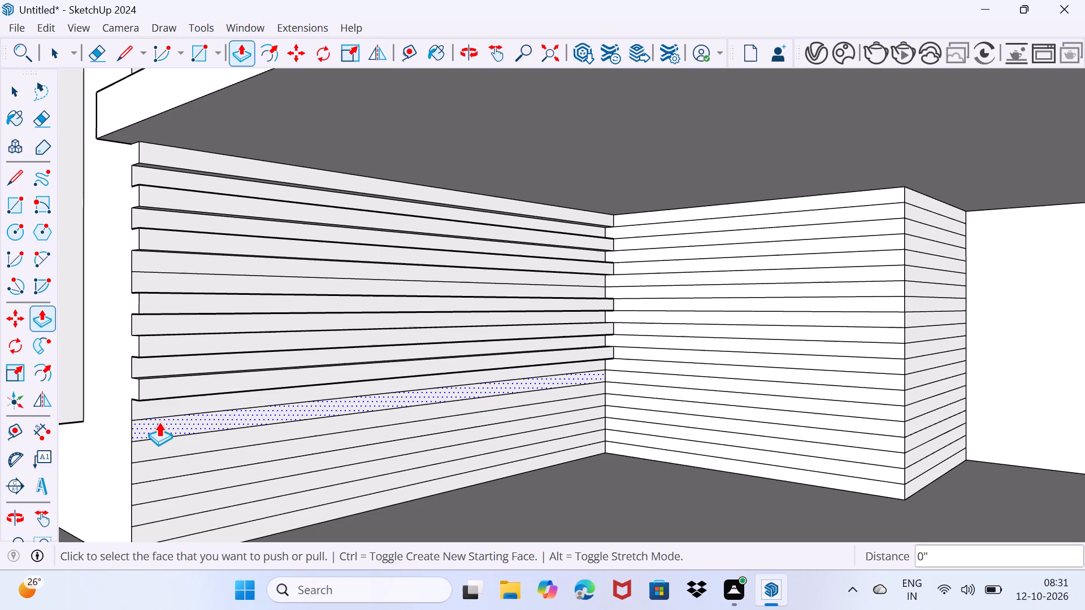
{"action": "double_click", "coordinate": [163, 422]}
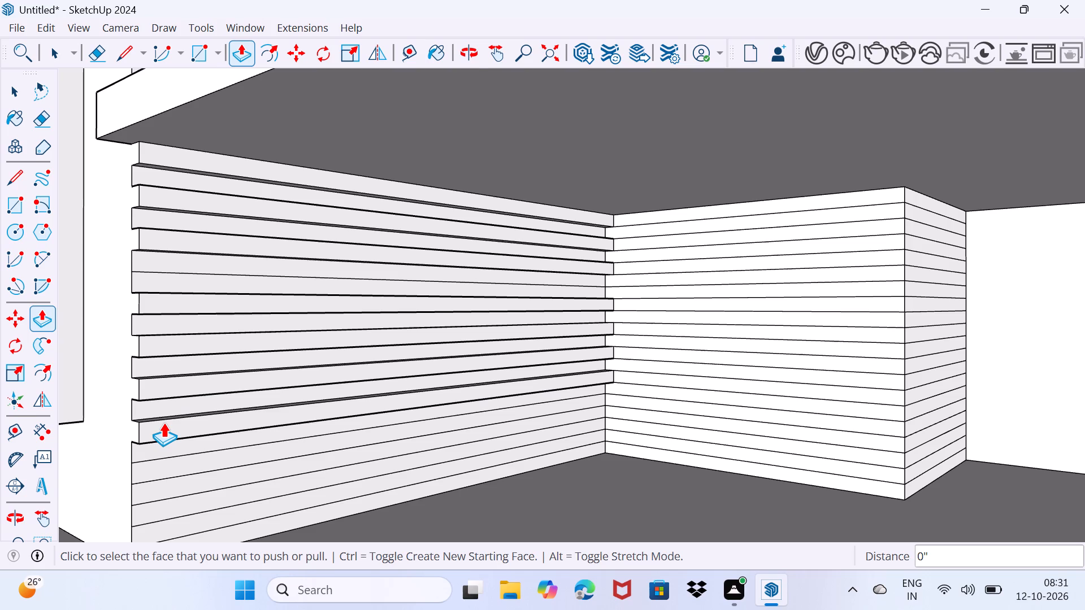
{"action": "middle_click_drag", "start_coordinate": [163, 422], "coordinate": [157, 325]}
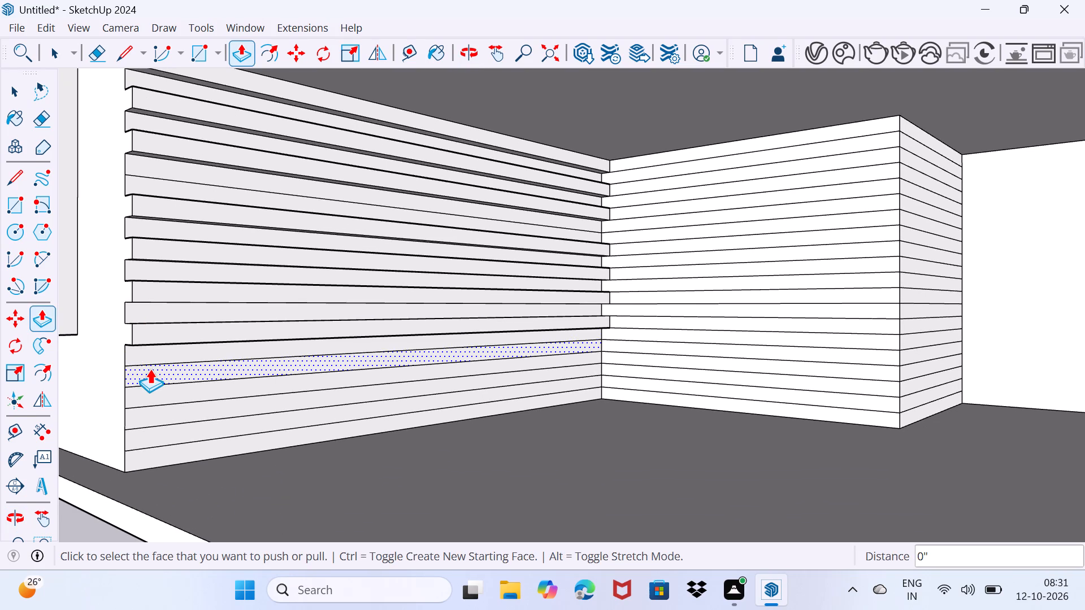
{"action": "double_click", "coordinate": [150, 369]}
{"action": "double_click", "coordinate": [144, 418]}
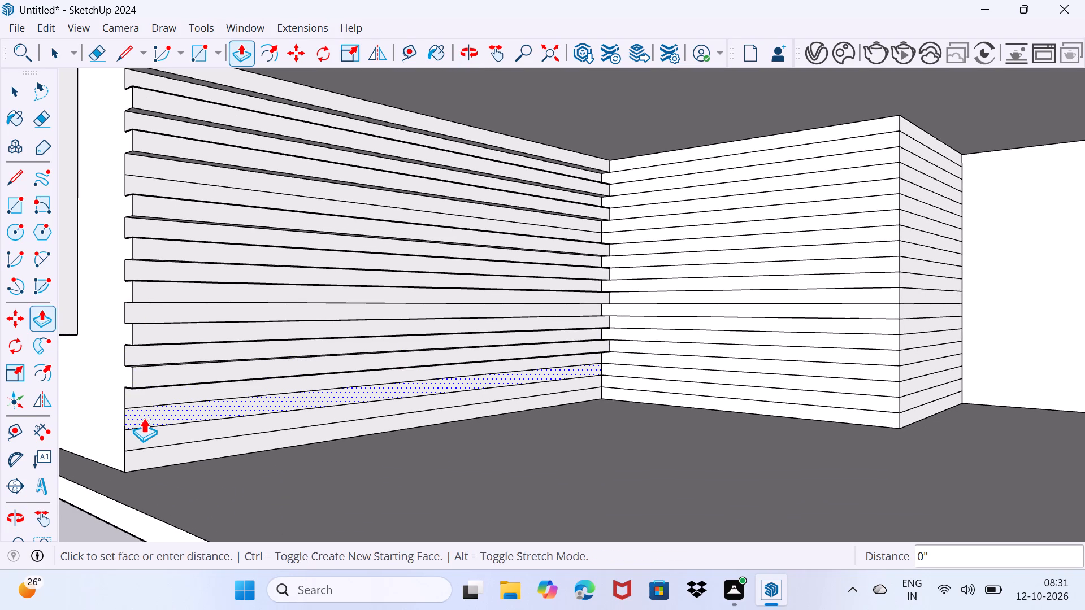
{"action": "left_click", "coordinate": [144, 451]}
{"action": "left_click", "coordinate": [144, 451]}
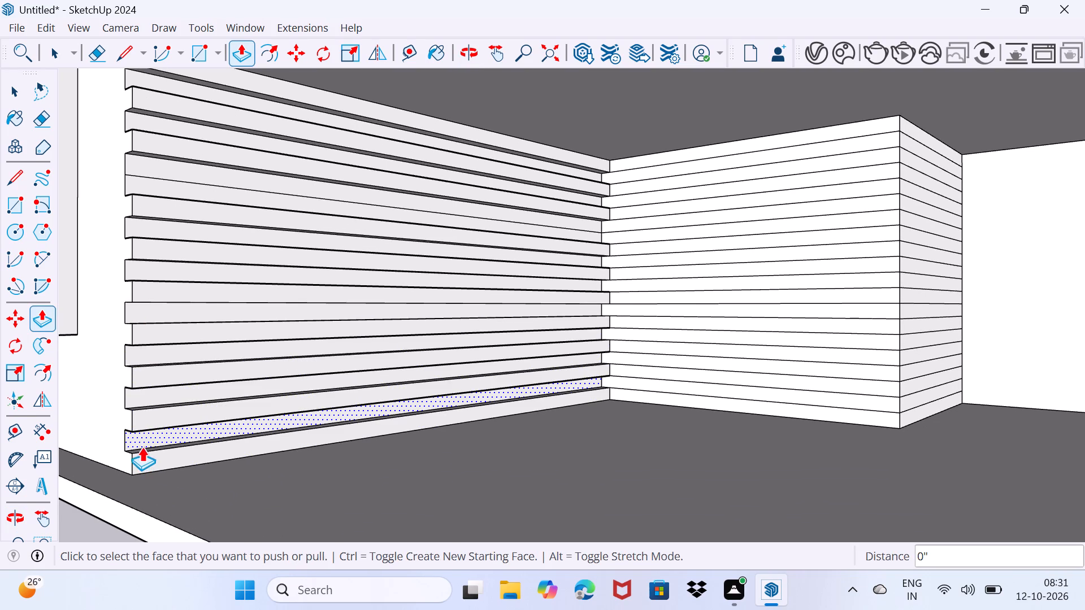
Pull the back wall's second, fourth and sixth strips, and every second strip from the ninth to the nineteenth, outward 5".
{"action": "middle_click_drag", "start_coordinate": [113, 433], "coordinate": [238, 438]}
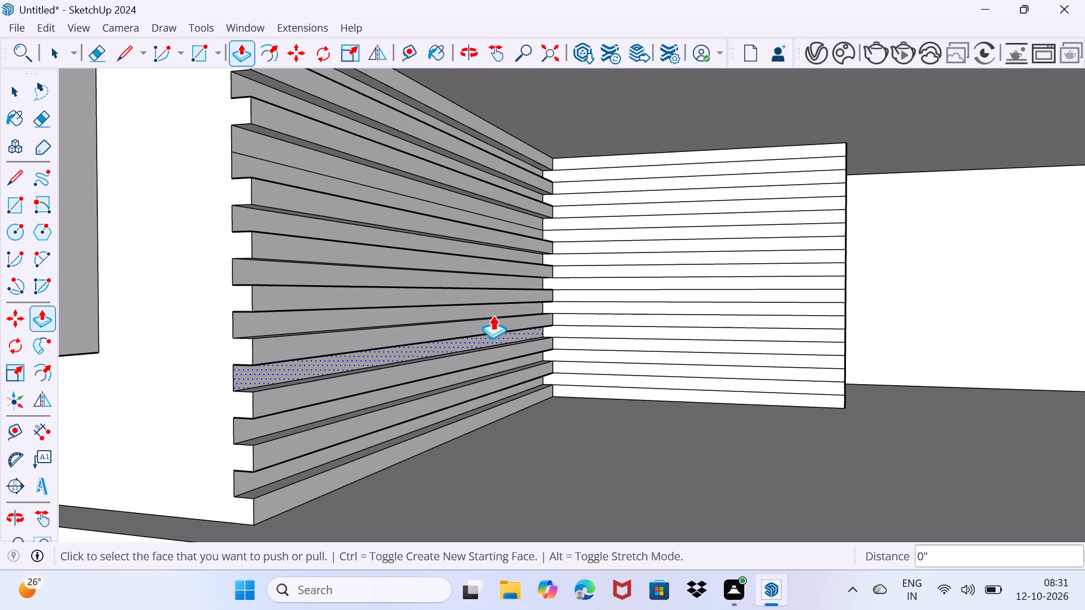
{"action": "middle_click_drag", "start_coordinate": [642, 165], "coordinate": [670, 220]}
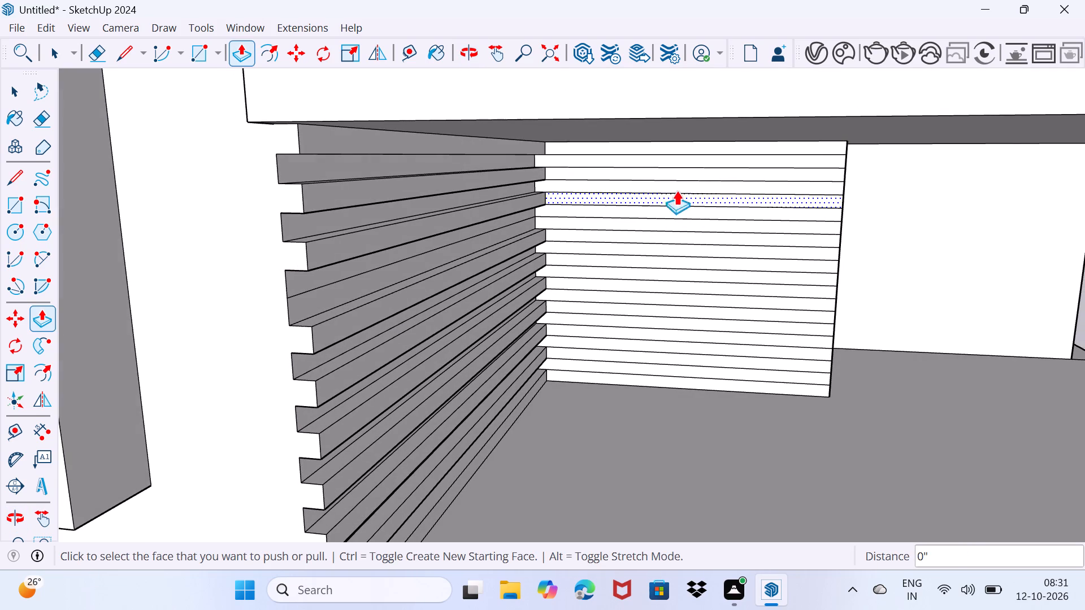
{"action": "double_click", "coordinate": [684, 159]}
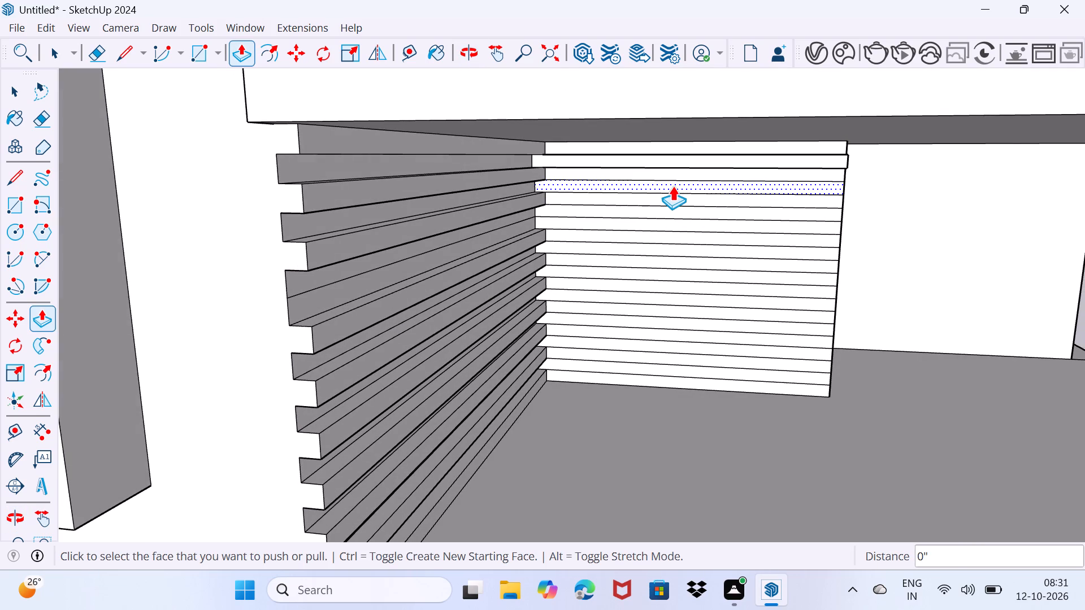
{"action": "double_click", "coordinate": [672, 186]}
{"action": "double_click", "coordinate": [667, 209]}
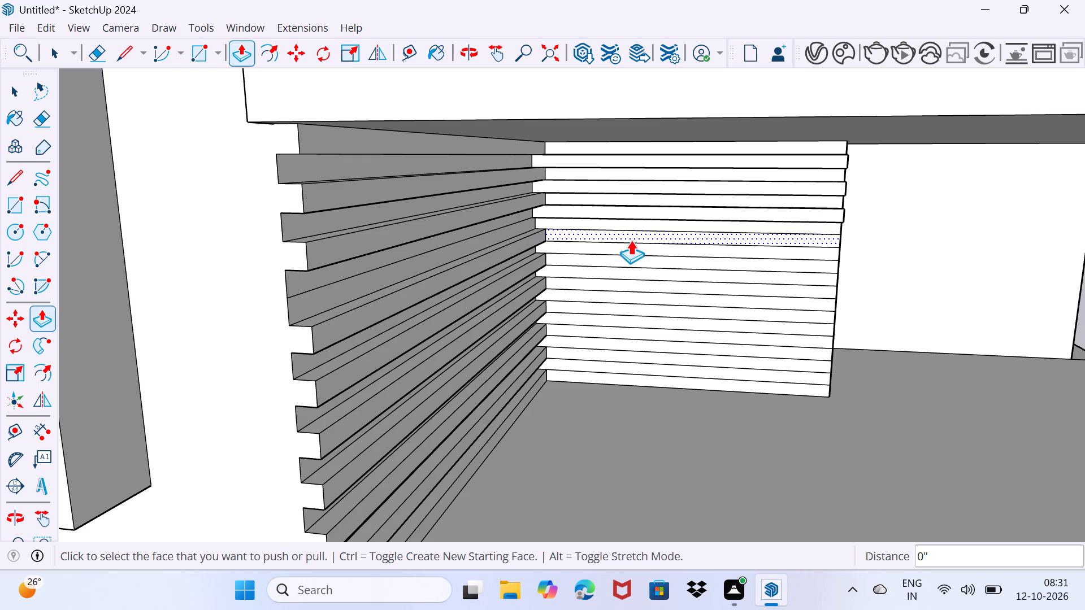
{"action": "scroll", "coordinate": [624, 238], "scroll_direction": "up", "scroll_amount": 3}
{"action": "scroll", "coordinate": [531, 218], "scroll_direction": "up", "scroll_amount": 2}
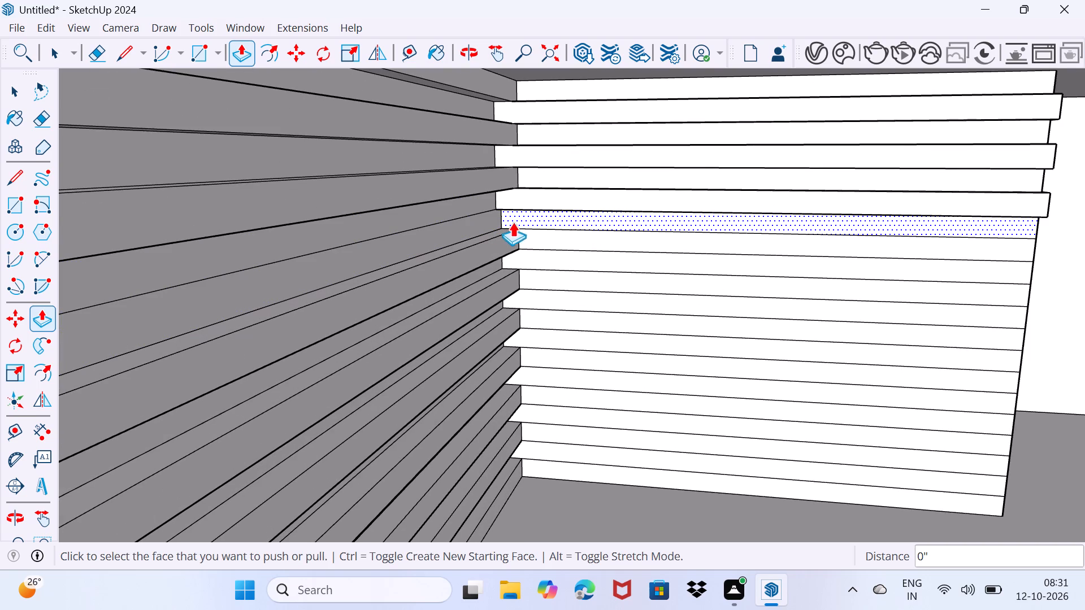
{"action": "double_click", "coordinate": [532, 250]}
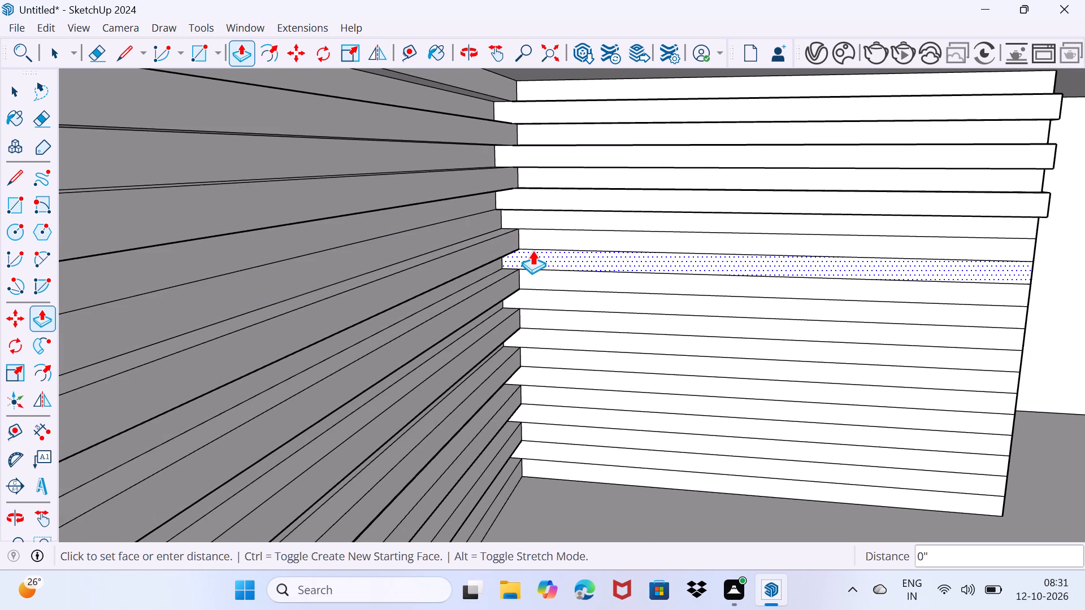
{"action": "double_click", "coordinate": [551, 293]}
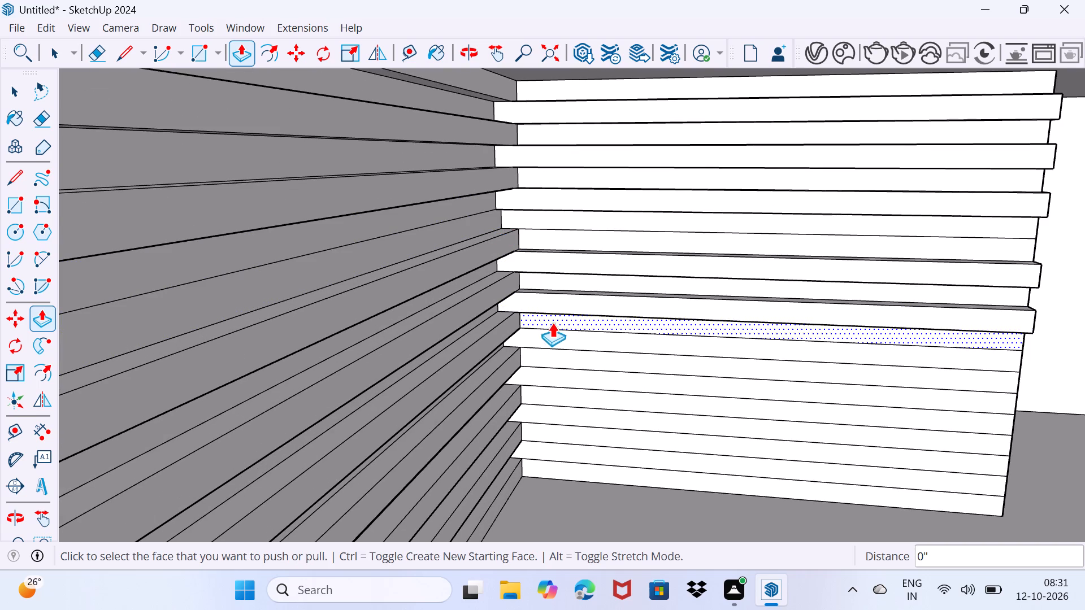
{"action": "double_click", "coordinate": [555, 335]}
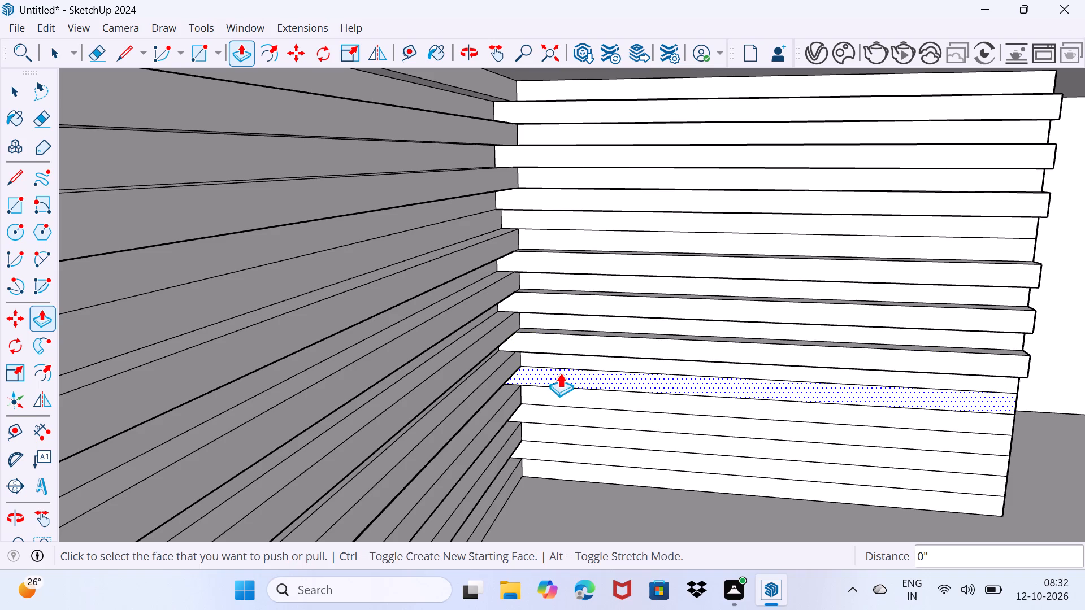
{"action": "double_click", "coordinate": [560, 373]}
{"action": "left_click", "coordinate": [559, 408]}
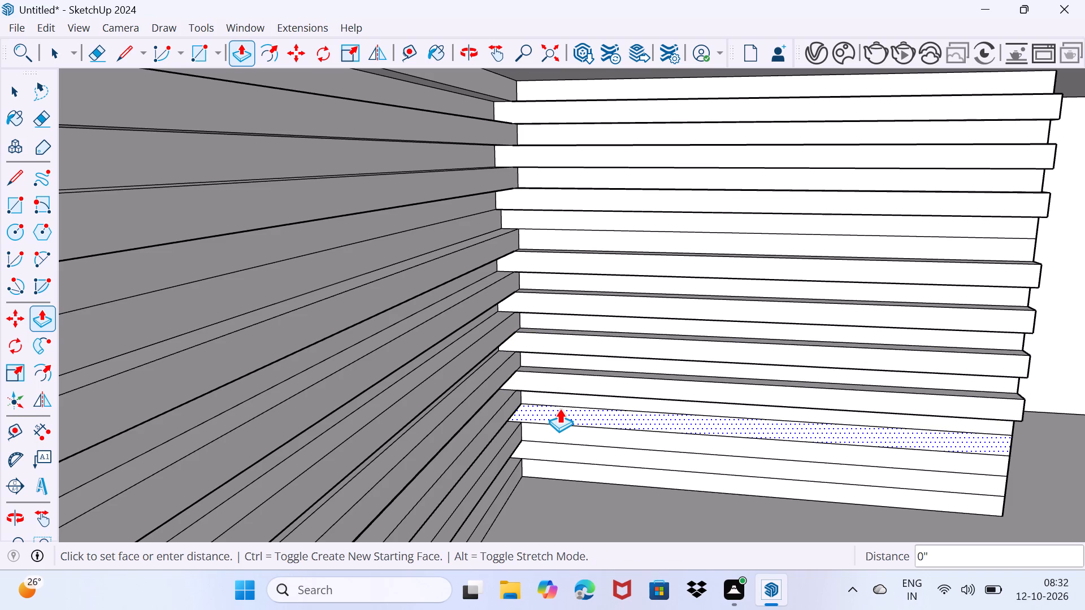
{"action": "left_click", "coordinate": [559, 408]}
{"action": "double_click", "coordinate": [559, 408]}
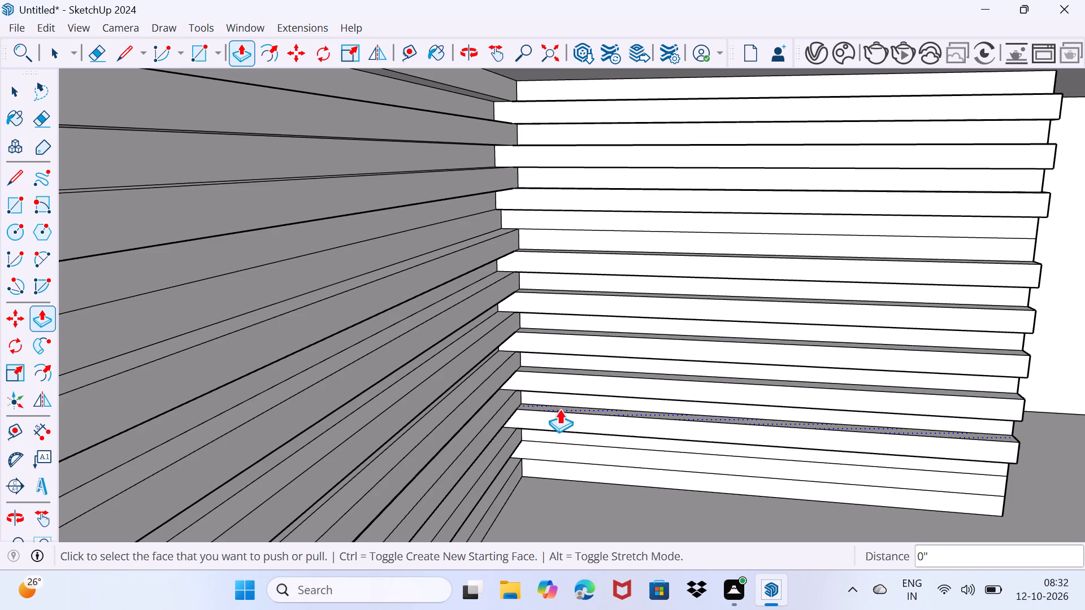
{"action": "double_click", "coordinate": [558, 447]}
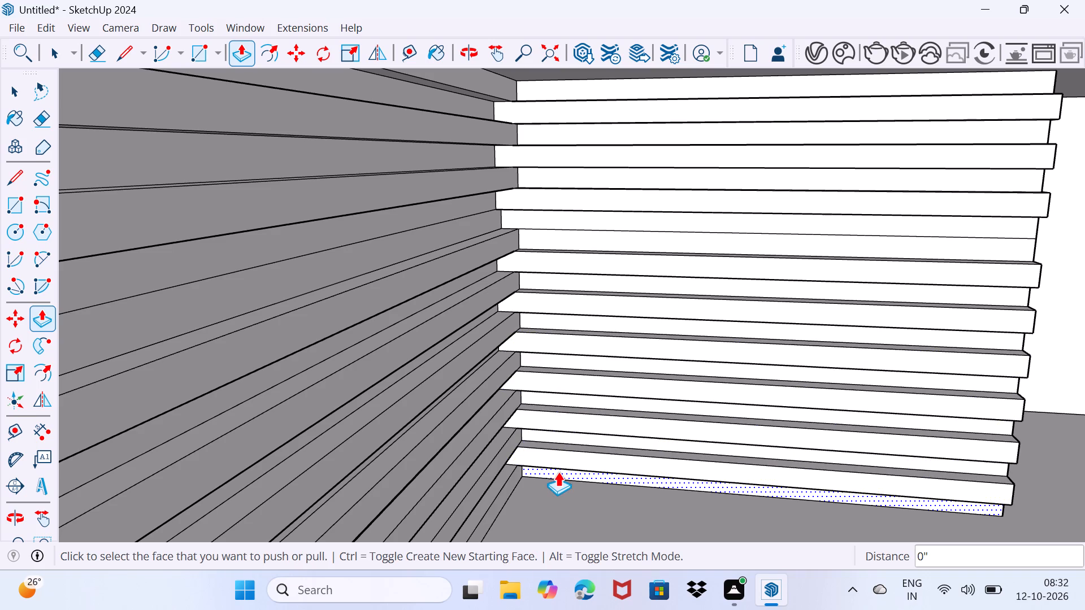
{"action": "key", "text": "space"}
Pull the topmost strip of the short return face beside the back wall outward 5".
{"action": "scroll", "coordinate": [568, 446], "scroll_direction": "down", "scroll_amount": 6}
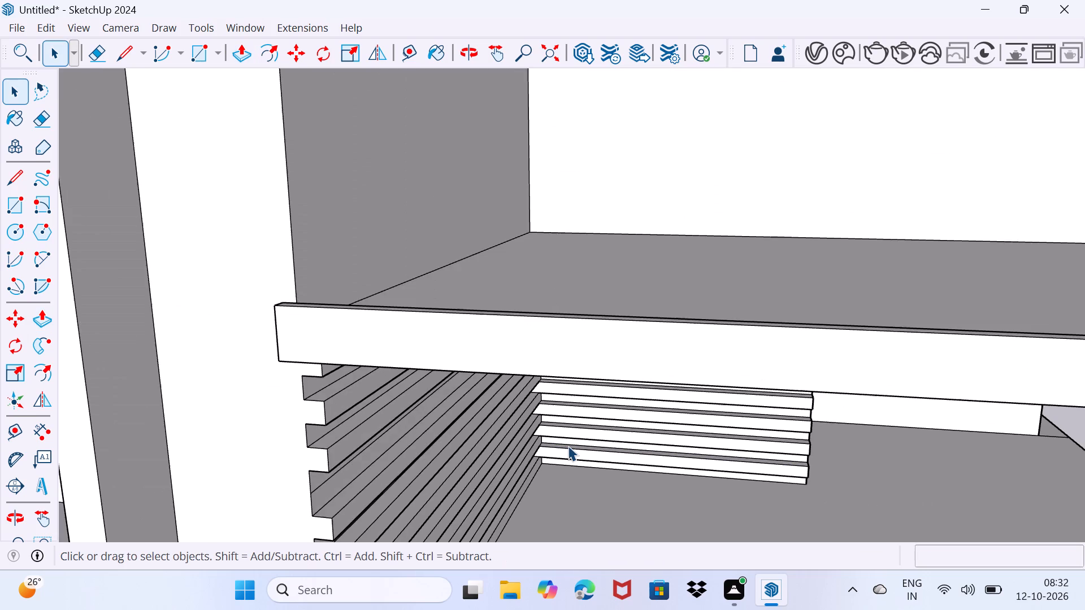
{"action": "middle_click_drag", "start_coordinate": [596, 461], "coordinate": [345, 373]}
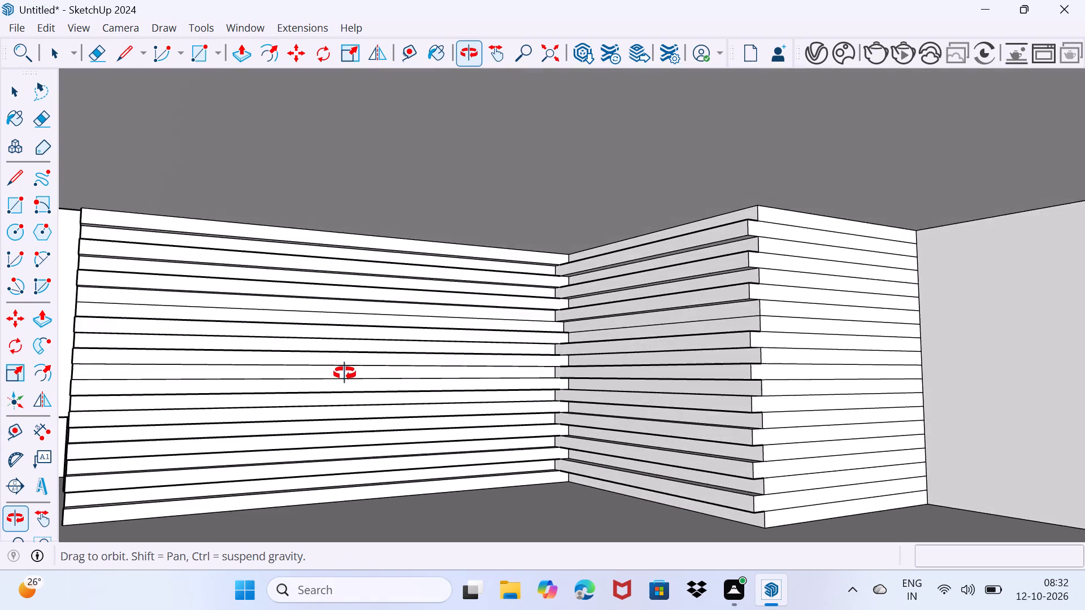
{"action": "middle_click_drag", "start_coordinate": [345, 373], "coordinate": [202, 376]}
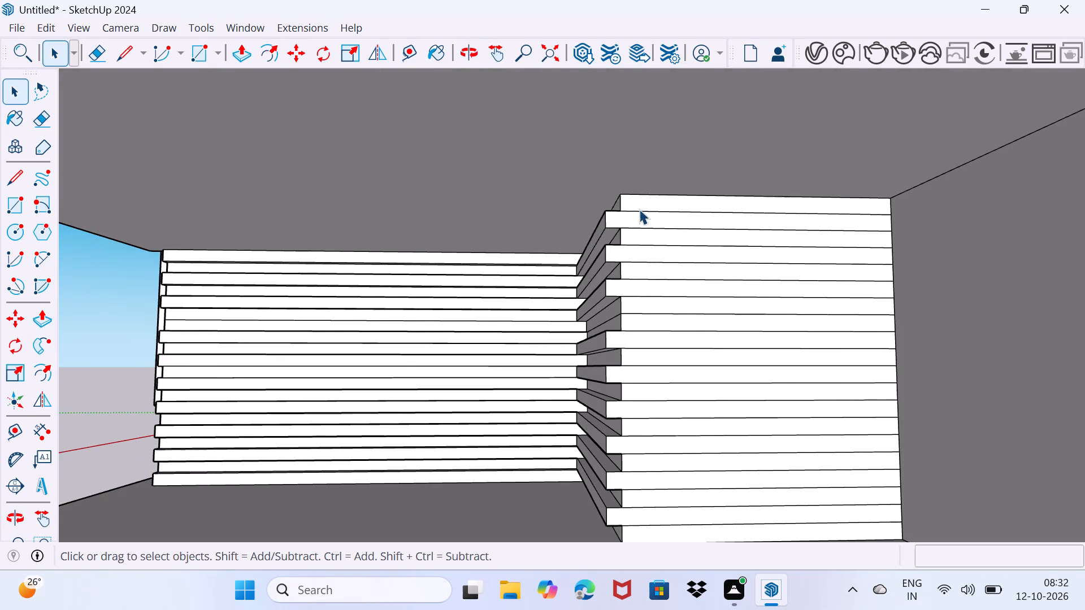
{"action": "scroll", "coordinate": [639, 209], "scroll_direction": "up", "scroll_amount": 1}
{"action": "left_click", "coordinate": [647, 203]}
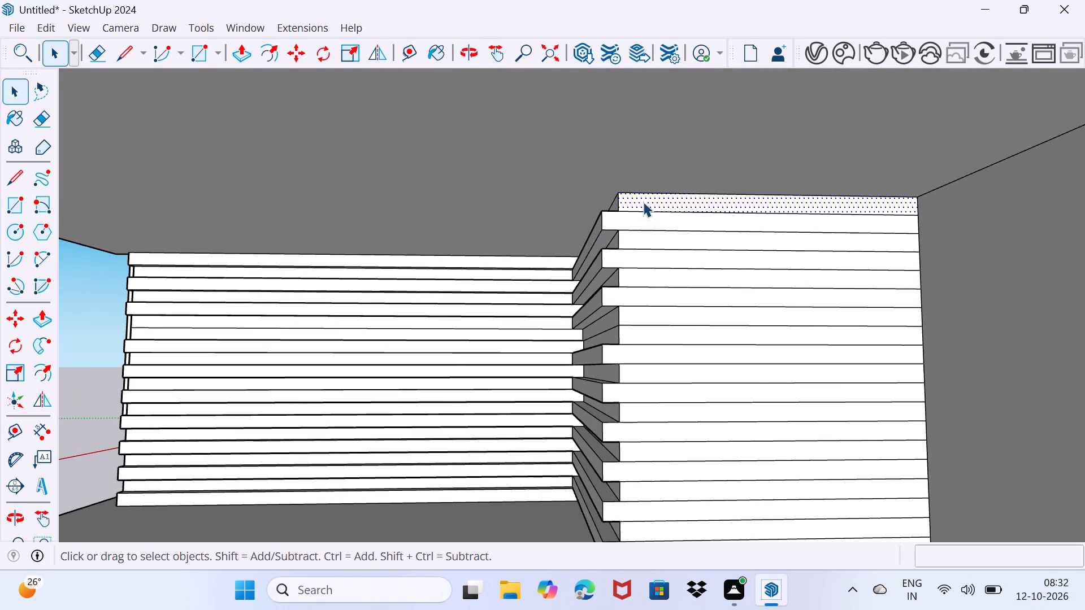
{"action": "key", "text": "p"}
{"action": "left_click", "coordinate": [643, 202]}
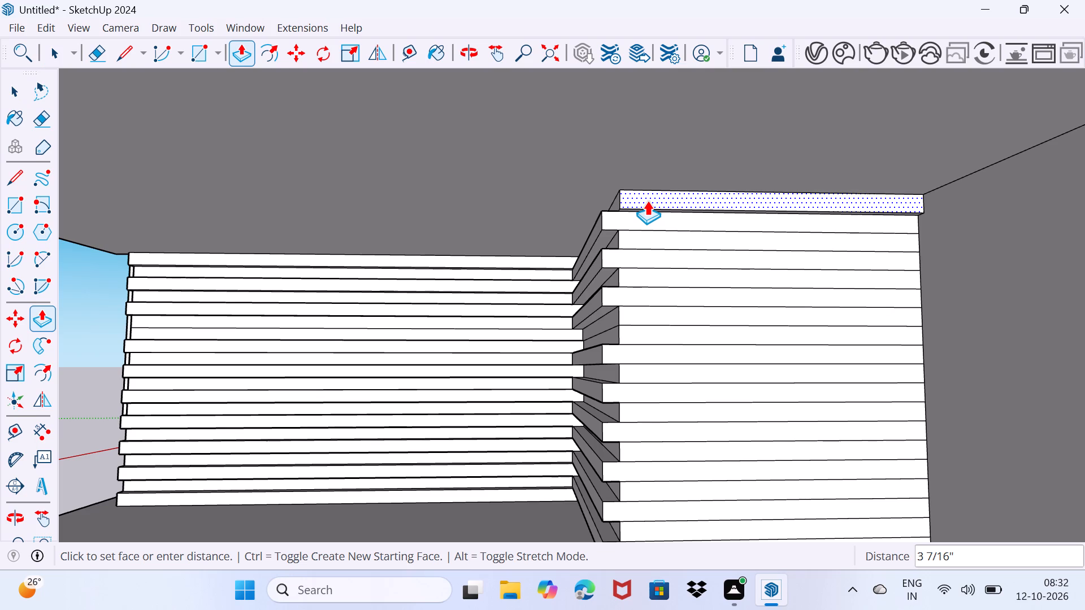
{"action": "key", "text": "5"}
{"action": "key", "text": "shift+quotedbl"}
{"action": "key", "text": "Return"}
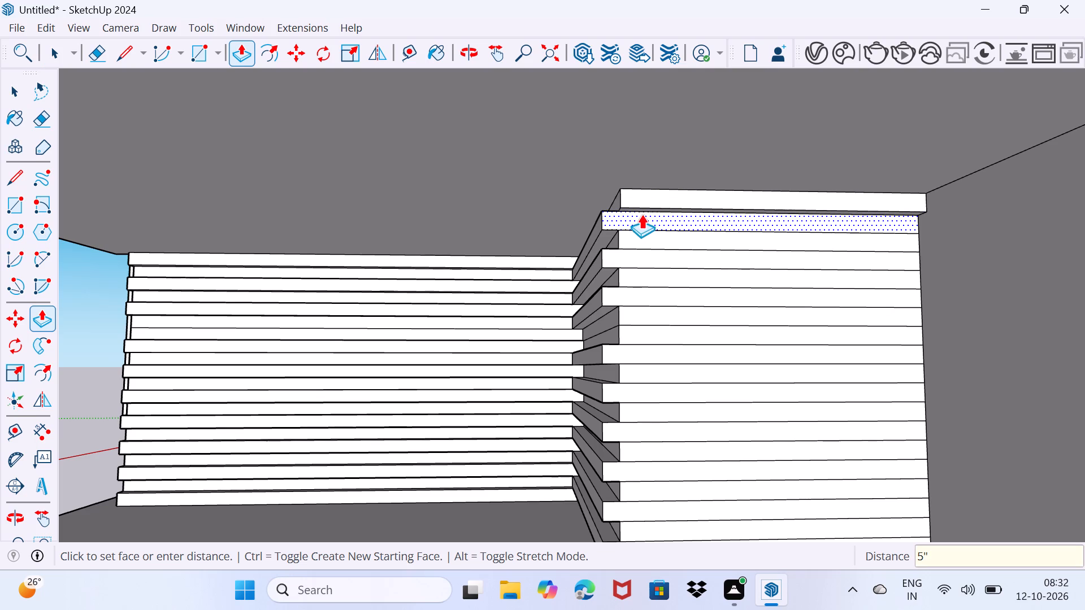
Pull the short return face's third, fifth and seventh strips, and every second strip from the tenth down to the bottom one, outward 5".
{"action": "double_click", "coordinate": [633, 239]}
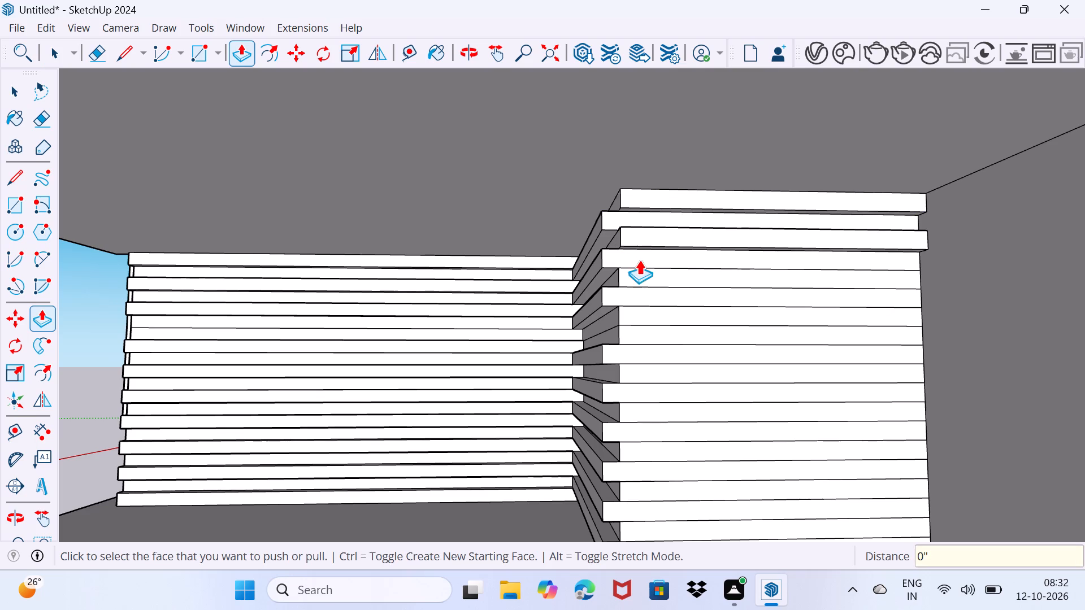
{"action": "double_click", "coordinate": [641, 276]}
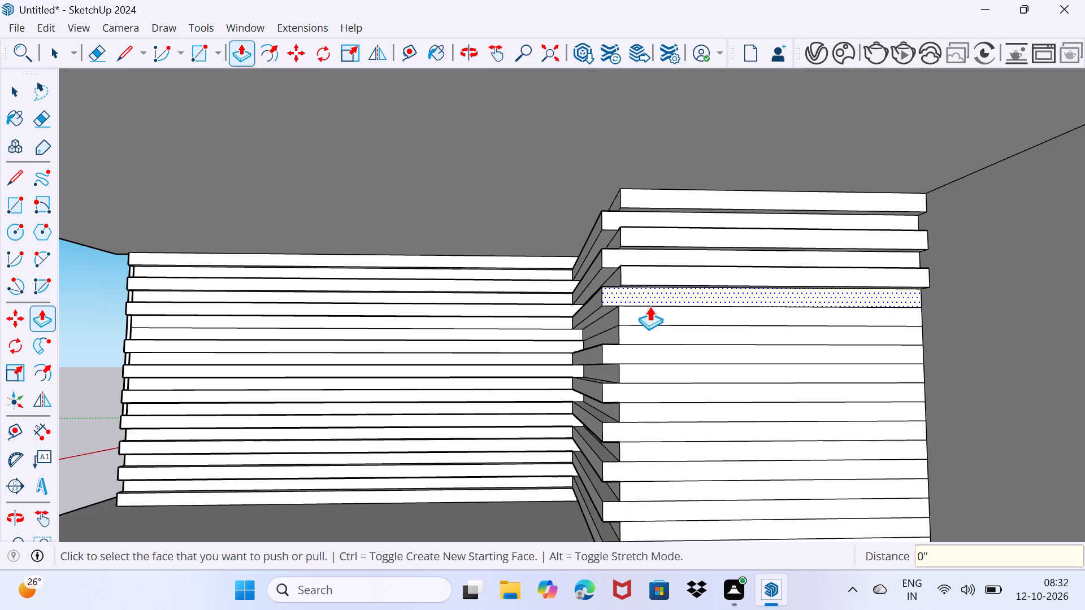
{"action": "double_click", "coordinate": [650, 315]}
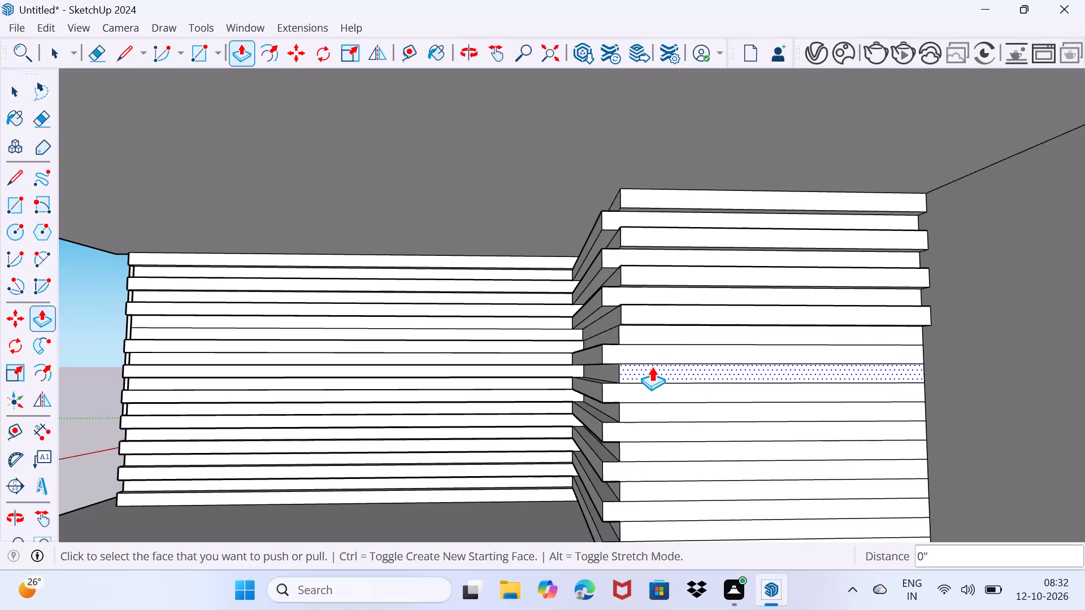
{"action": "double_click", "coordinate": [651, 369]}
{"action": "left_click", "coordinate": [654, 407]}
{"action": "left_click", "coordinate": [654, 407]}
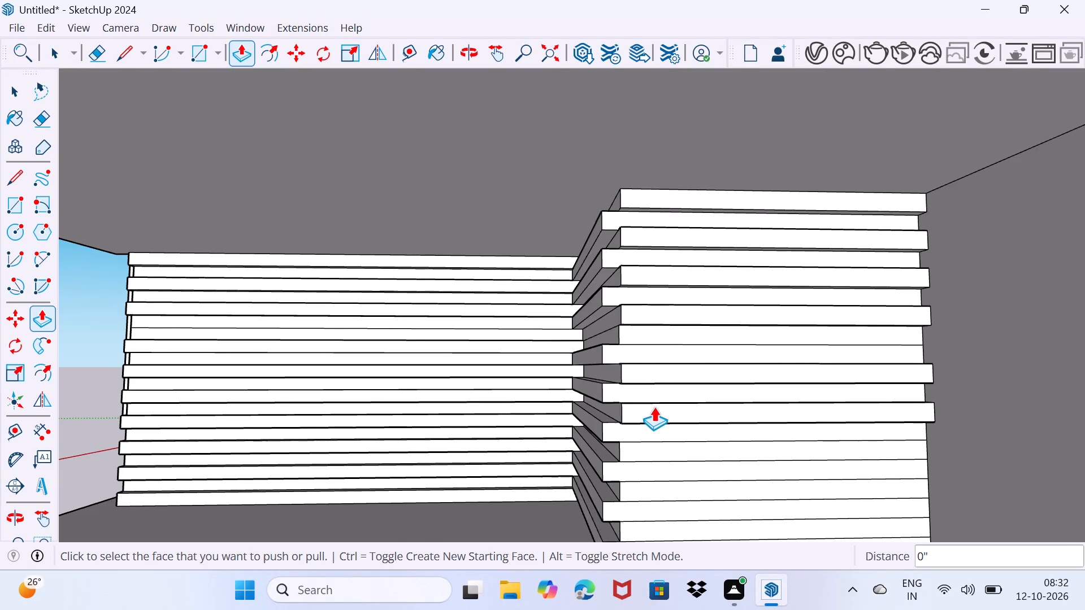
{"action": "scroll", "coordinate": [654, 407], "scroll_direction": "down", "scroll_amount": 1}
{"action": "double_click", "coordinate": [662, 440]}
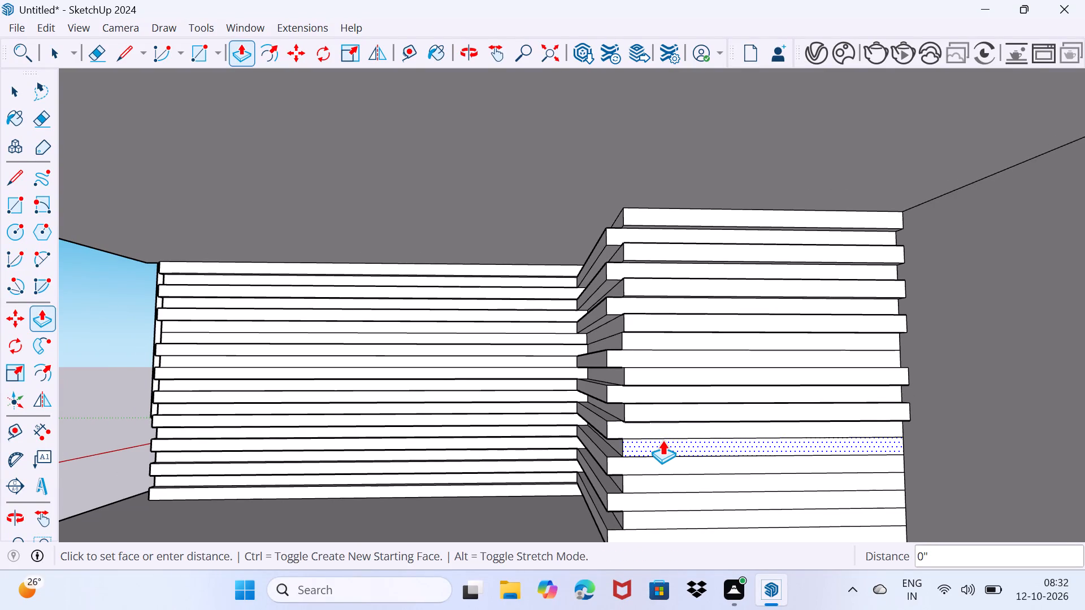
{"action": "middle_click_drag", "start_coordinate": [661, 437], "coordinate": [657, 338]}
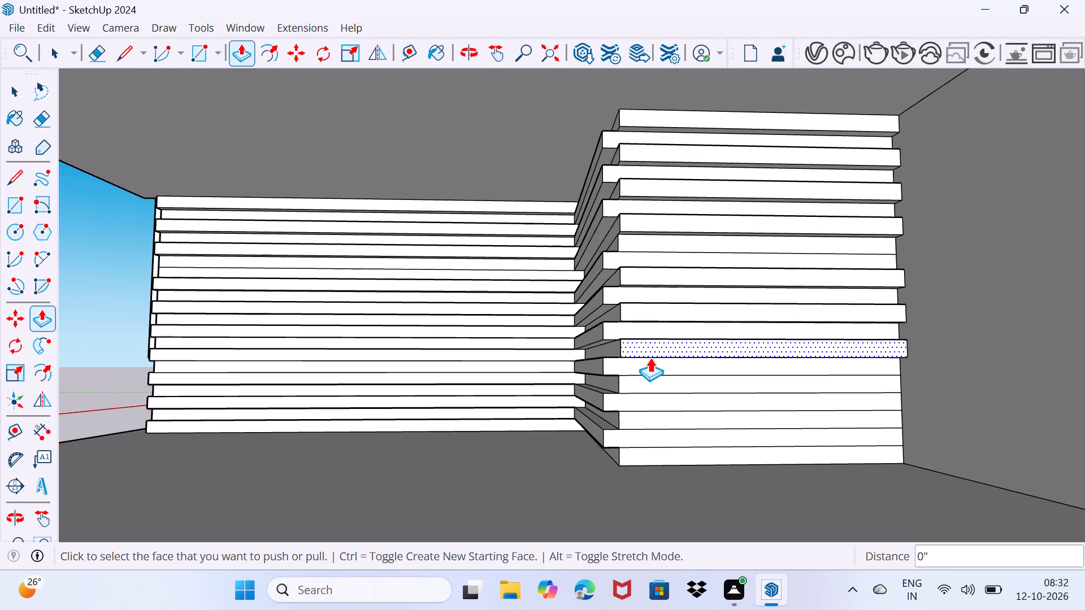
{"action": "double_click", "coordinate": [651, 382]}
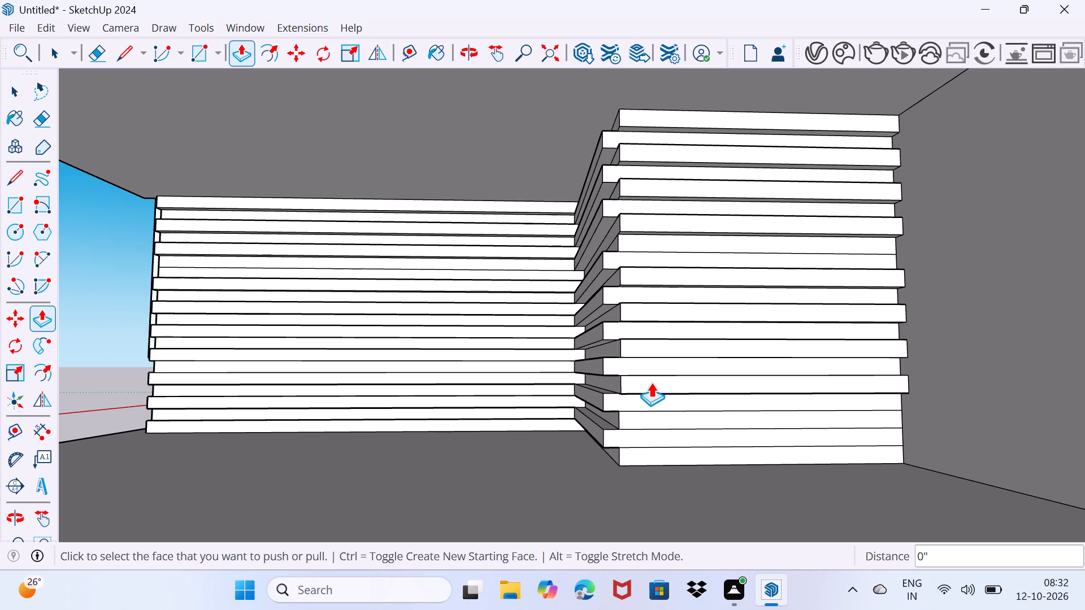
{"action": "double_click", "coordinate": [658, 416]}
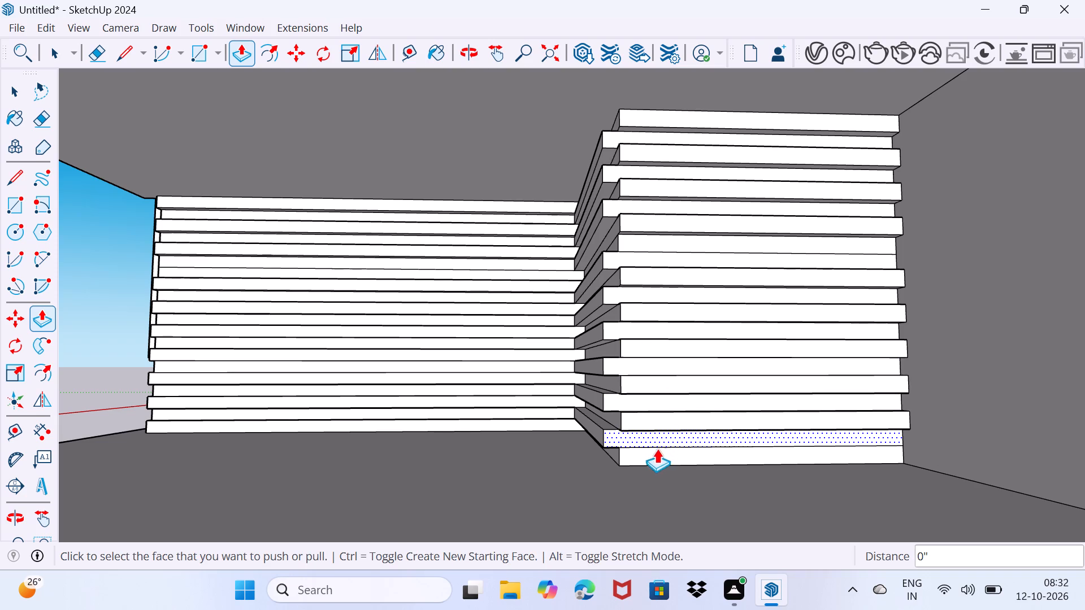
{"action": "double_click", "coordinate": [643, 454]}
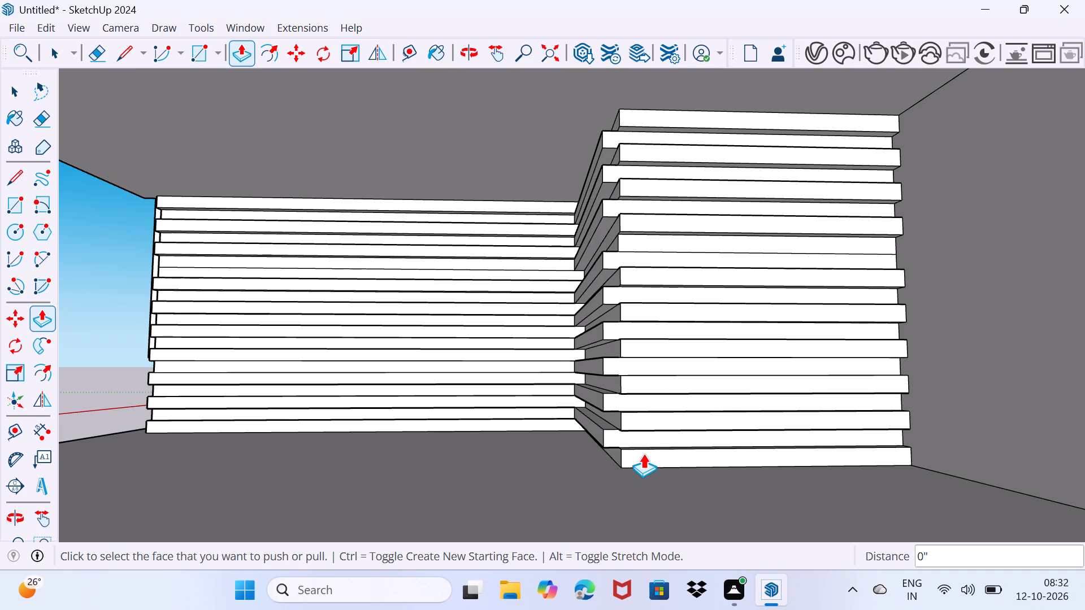
{"action": "key", "text": "space"}
{"action": "left_click_drag", "start_coordinate": [573, 460], "coordinate": [589, 451]}
{"action": "scroll", "coordinate": [444, 393], "scroll_direction": "down", "scroll_amount": 4}
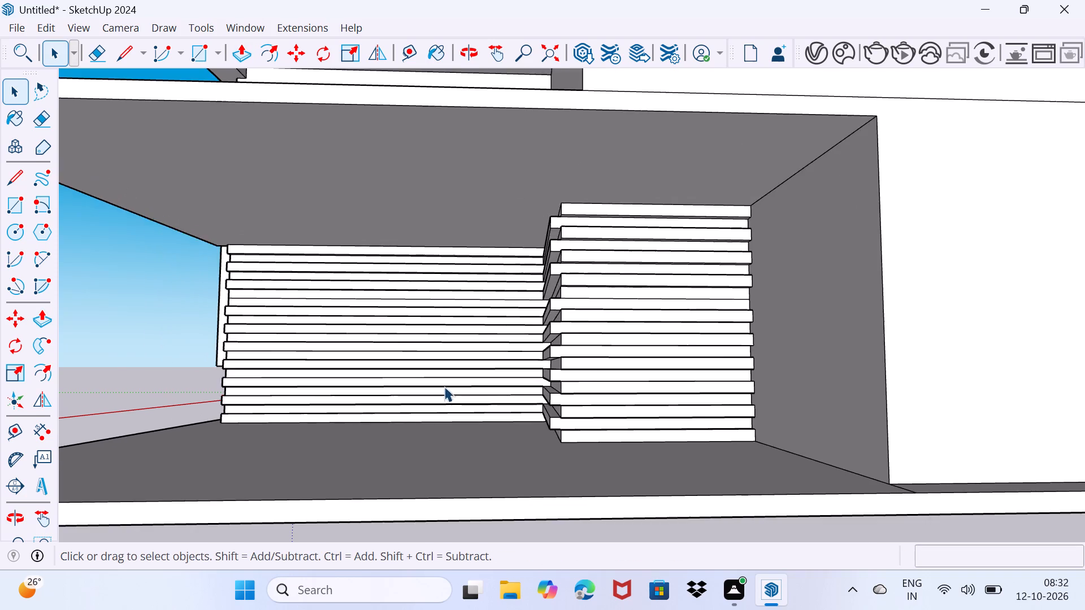
Show the default tray and pick the Wood Bamboo material from the Wood collection for painting.
{"action": "scroll", "coordinate": [444, 386], "scroll_direction": "down", "scroll_amount": 3}
{"action": "middle_click_drag", "start_coordinate": [388, 392], "coordinate": [766, 394]}
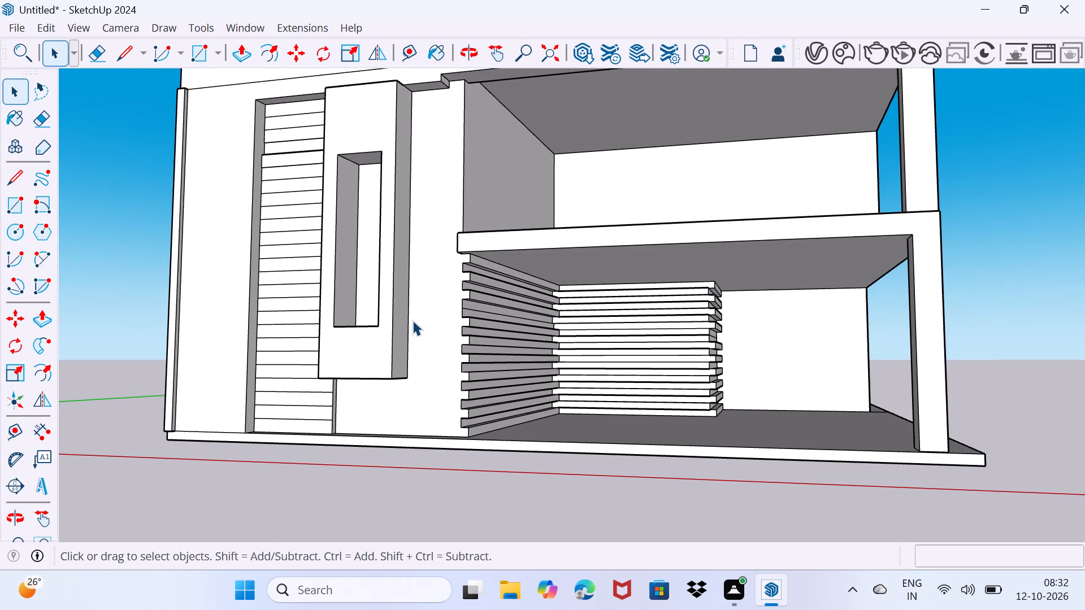
{"action": "scroll", "coordinate": [413, 320], "scroll_direction": "up", "scroll_amount": 2}
{"action": "scroll", "coordinate": [413, 316], "scroll_direction": "down", "scroll_amount": 2}
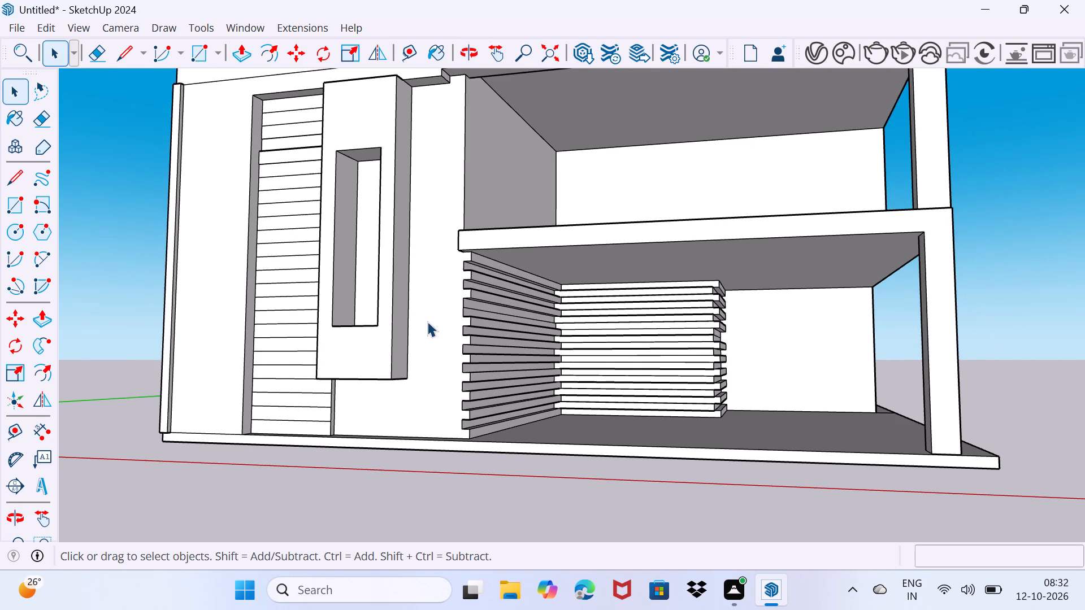
{"action": "scroll", "coordinate": [429, 322], "scroll_direction": "up", "scroll_amount": 2}
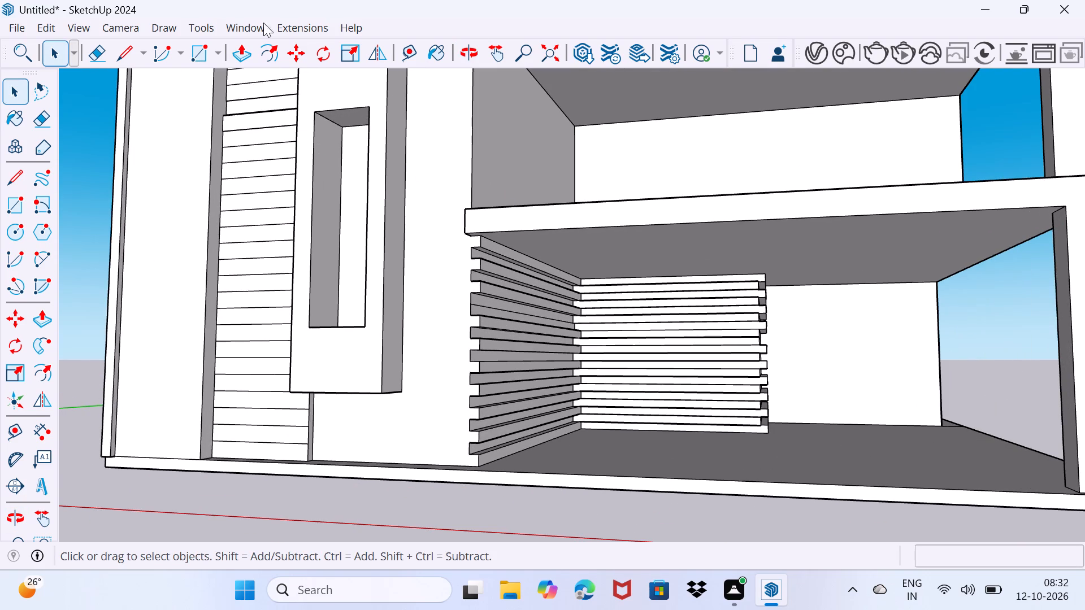
{"action": "left_click", "coordinate": [246, 27]}
{"action": "left_click", "coordinate": [268, 47]}
{"action": "left_click", "coordinate": [423, 51]}
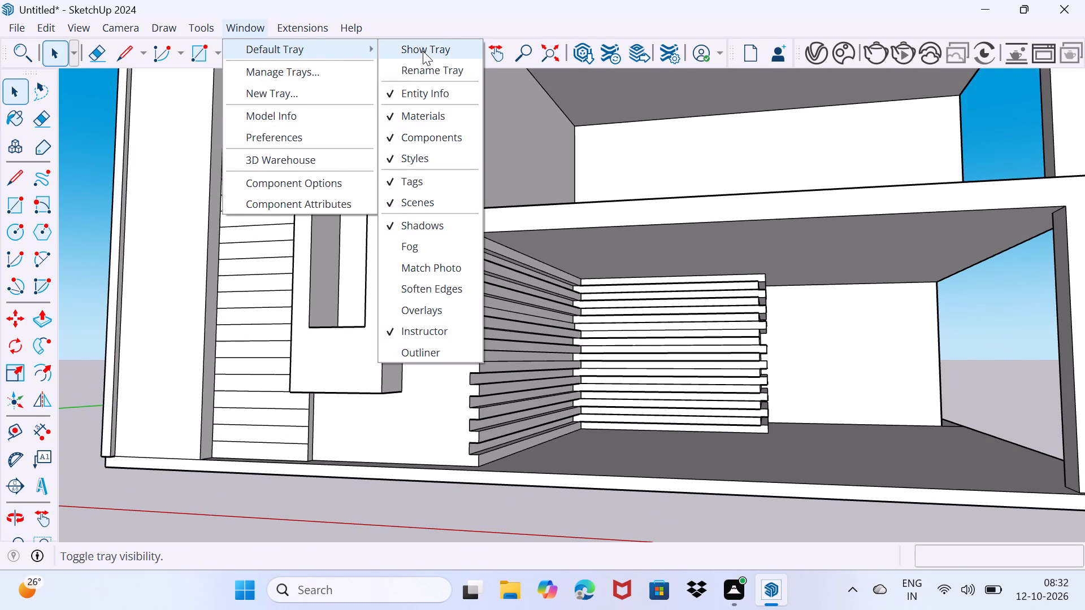
{"action": "scroll", "coordinate": [418, 319], "scroll_direction": "down", "scroll_amount": 8}
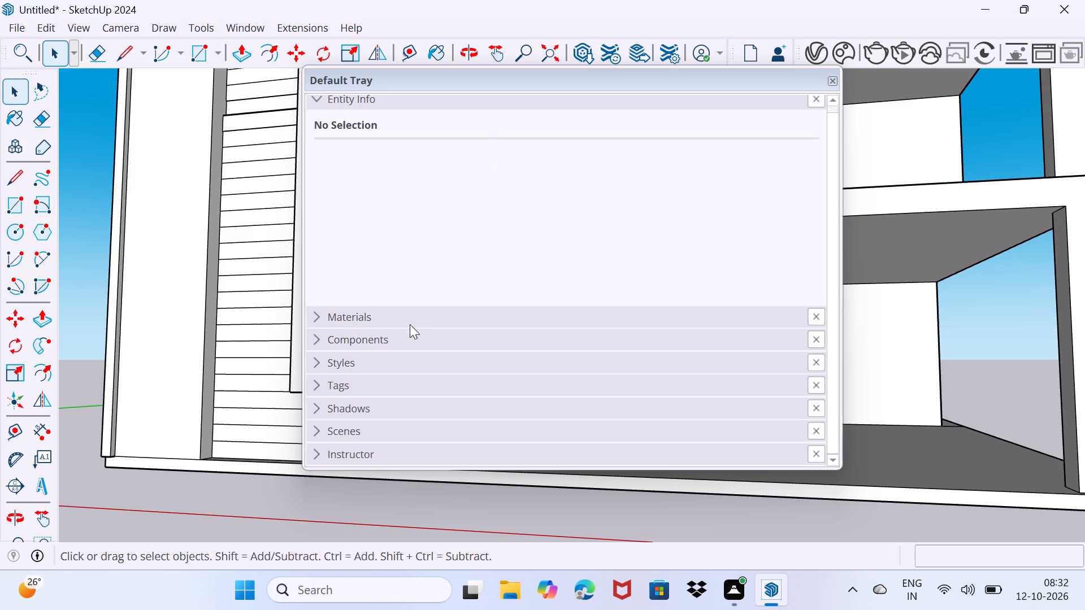
{"action": "scroll", "coordinate": [381, 289], "scroll_direction": "down", "scroll_amount": 2}
{"action": "left_click", "coordinate": [487, 313]}
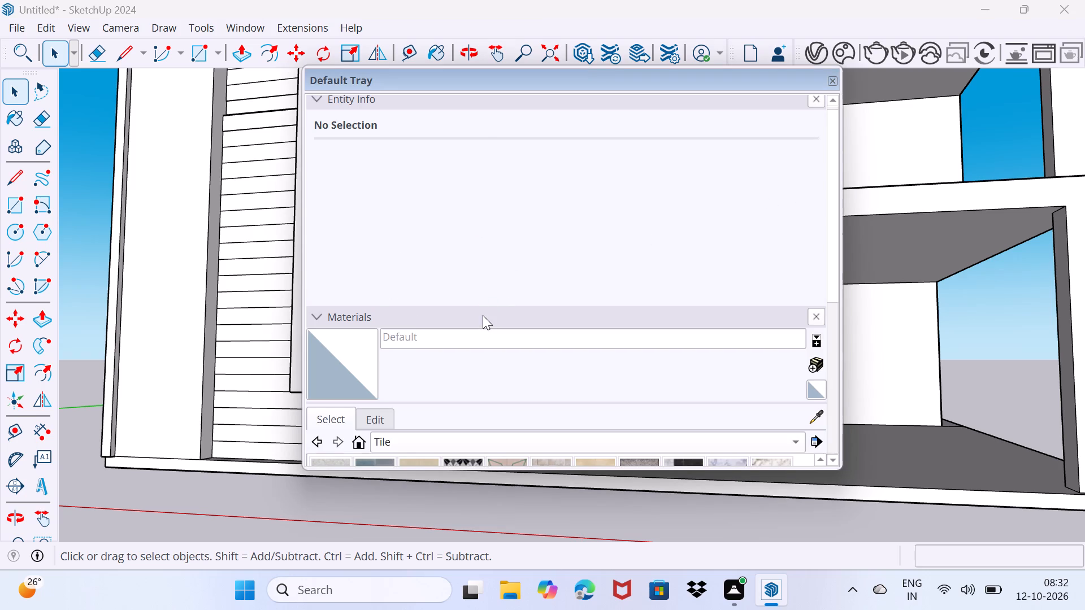
{"action": "scroll", "coordinate": [510, 332], "scroll_direction": "down", "scroll_amount": 8}
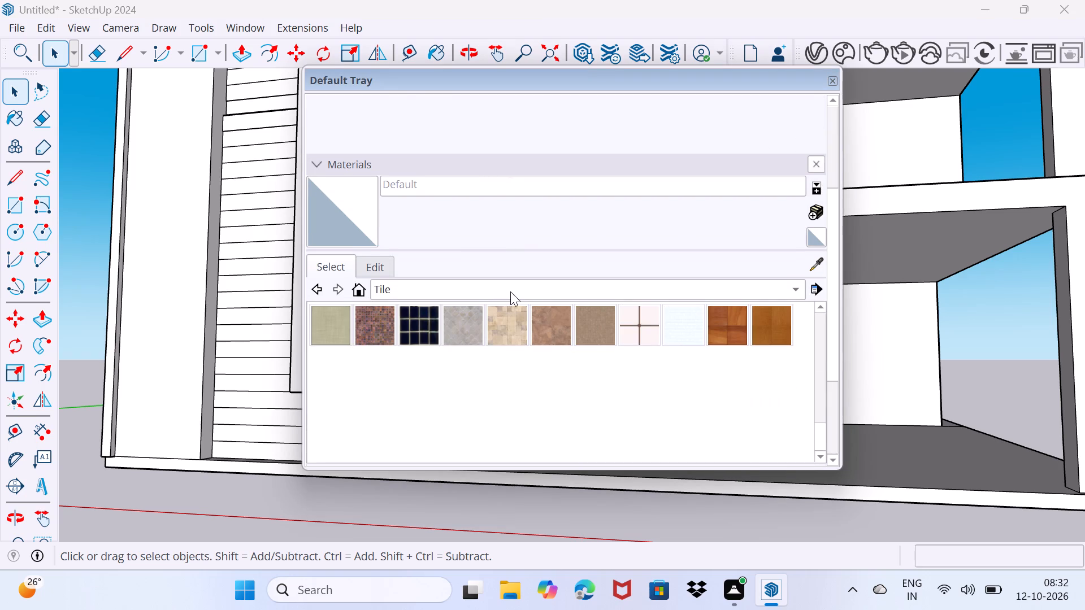
{"action": "left_click", "coordinate": [509, 290]}
{"action": "left_click", "coordinate": [493, 167]}
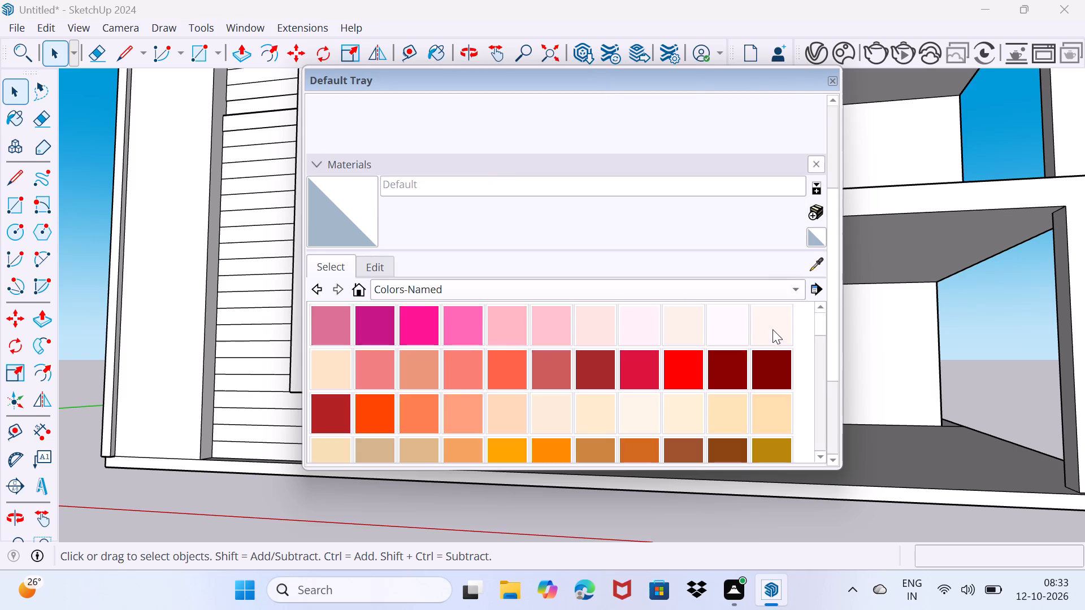
{"action": "scroll", "coordinate": [462, 385], "scroll_direction": "down", "scroll_amount": 3}
{"action": "left_click", "coordinate": [398, 284]}
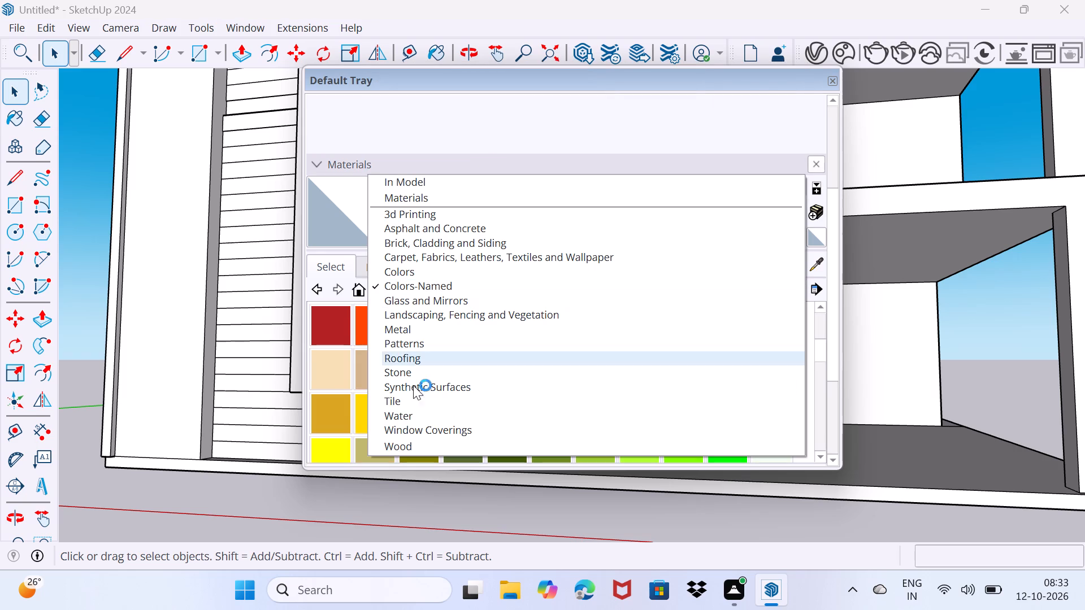
{"action": "left_click", "coordinate": [406, 453]}
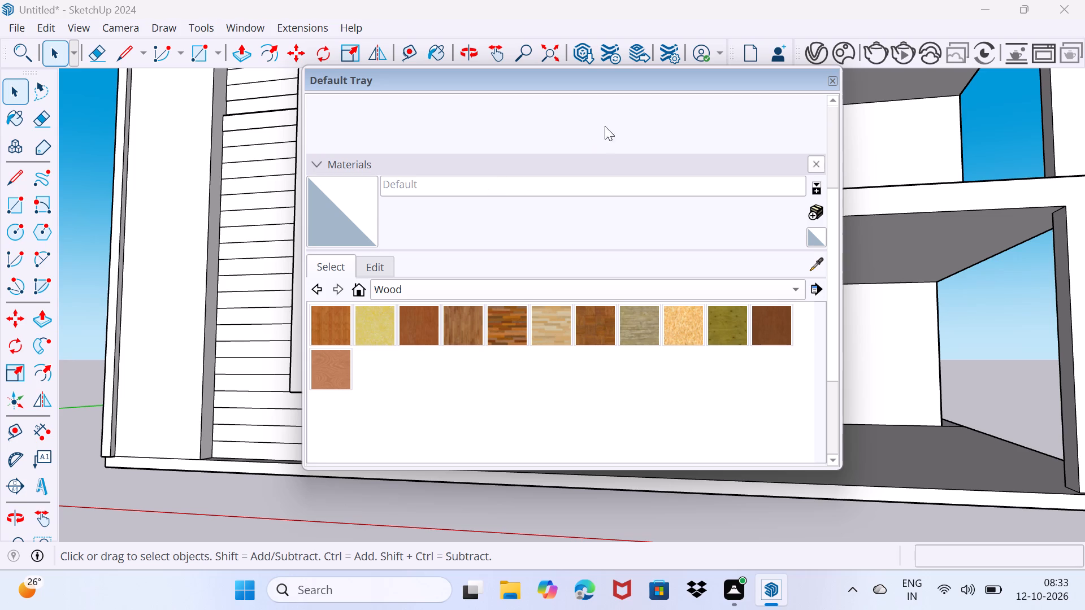
{"action": "left_click", "coordinate": [315, 325]}
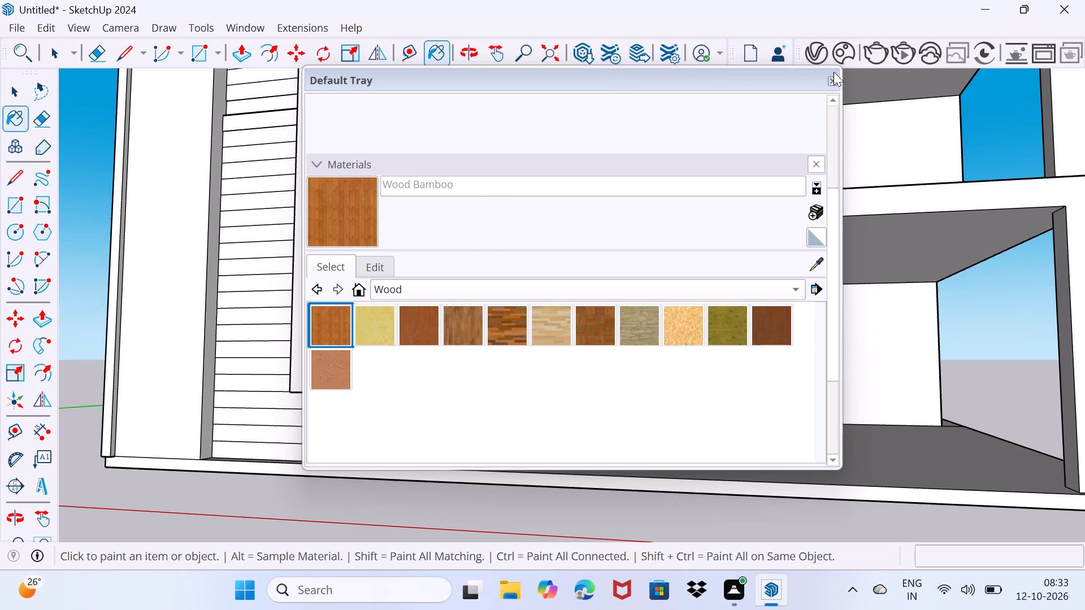
{"action": "left_click", "coordinate": [835, 85]}
Paint the ground-floor side wall's top four cladding strips and the underside of its topmost strip with Wood Bamboo.
{"action": "scroll", "coordinate": [523, 341], "scroll_direction": "up", "scroll_amount": 2}
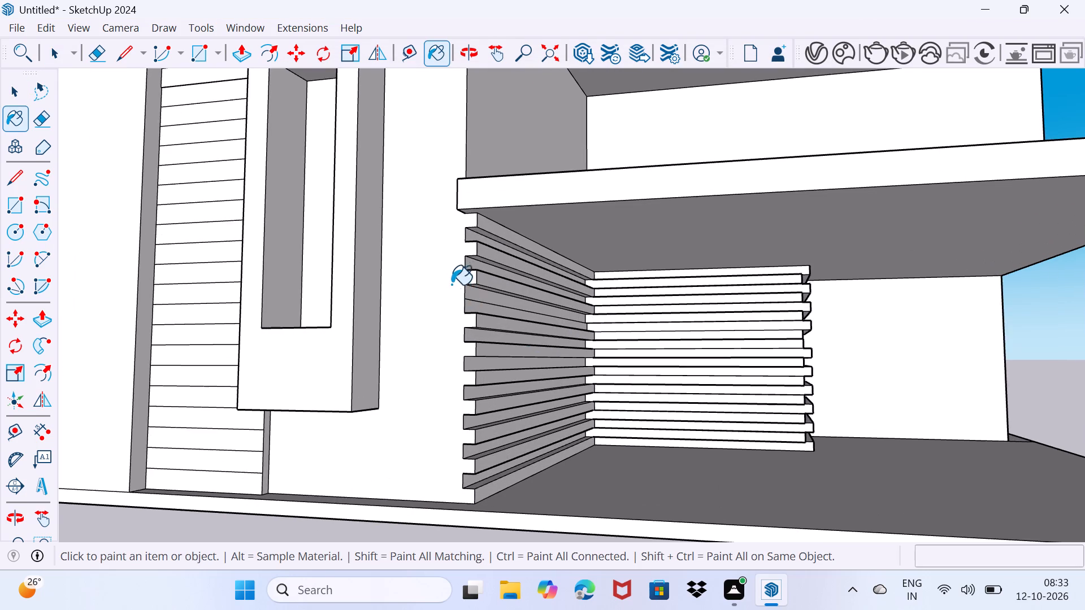
{"action": "scroll", "coordinate": [472, 264], "scroll_direction": "up", "scroll_amount": 8}
{"action": "left_click", "coordinate": [489, 185]}
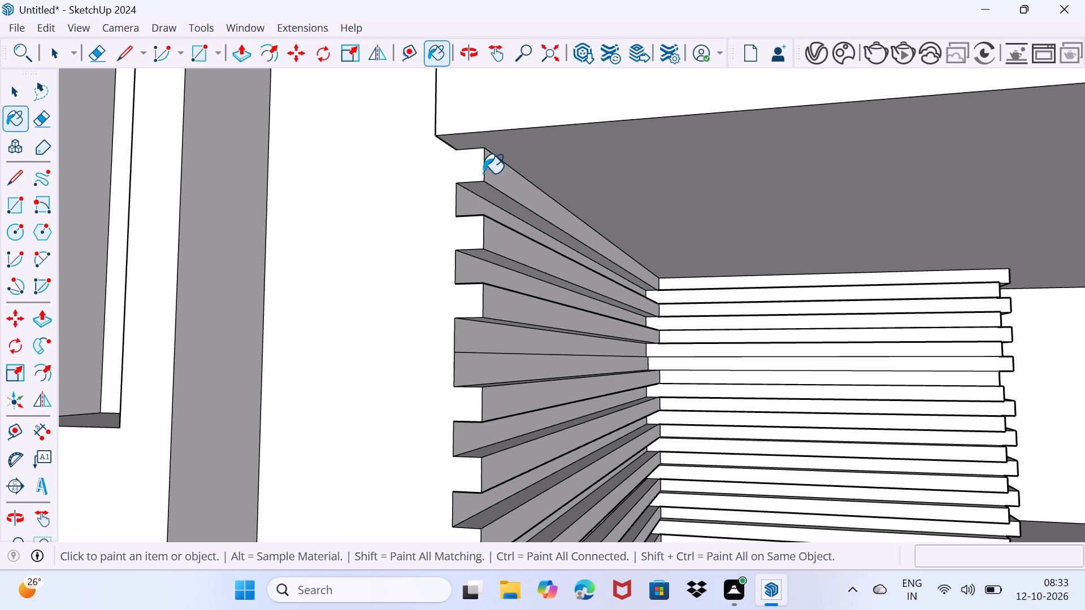
{"action": "left_click", "coordinate": [489, 172]}
{"action": "left_click", "coordinate": [489, 203]}
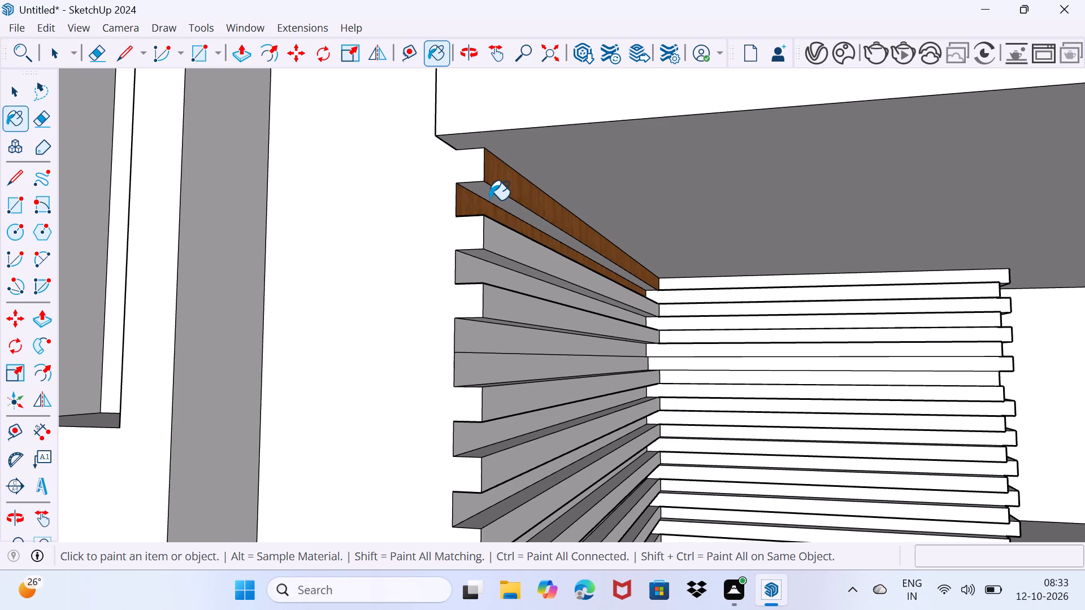
{"action": "left_click", "coordinate": [491, 199]}
{"action": "left_click", "coordinate": [507, 242]}
{"action": "left_click", "coordinate": [487, 267]}
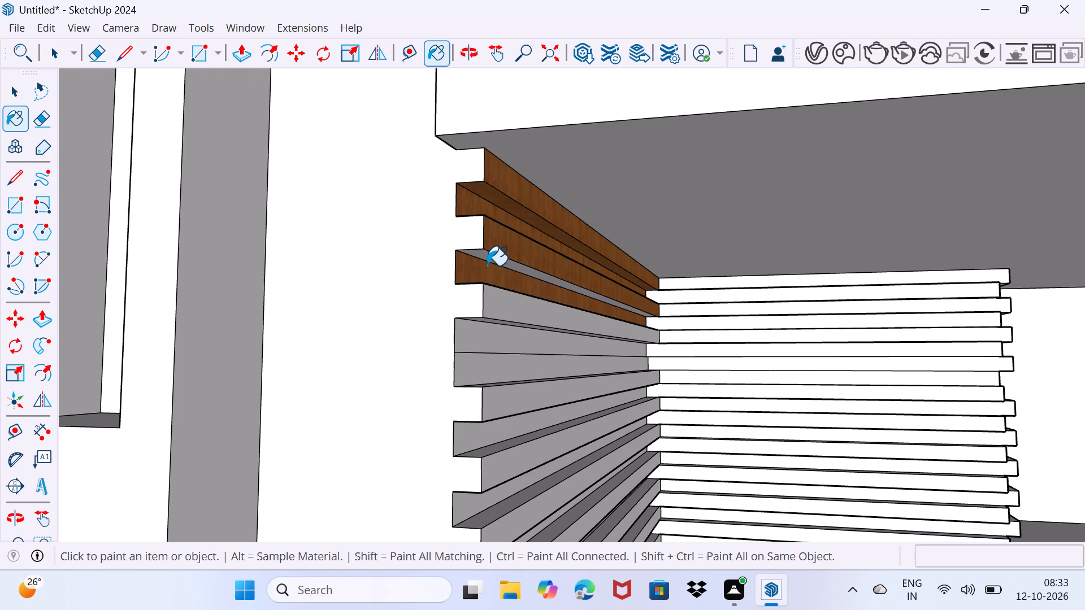
{"action": "left_click", "coordinate": [488, 262]}
{"action": "scroll", "coordinate": [495, 265], "scroll_direction": "up", "scroll_amount": 2}
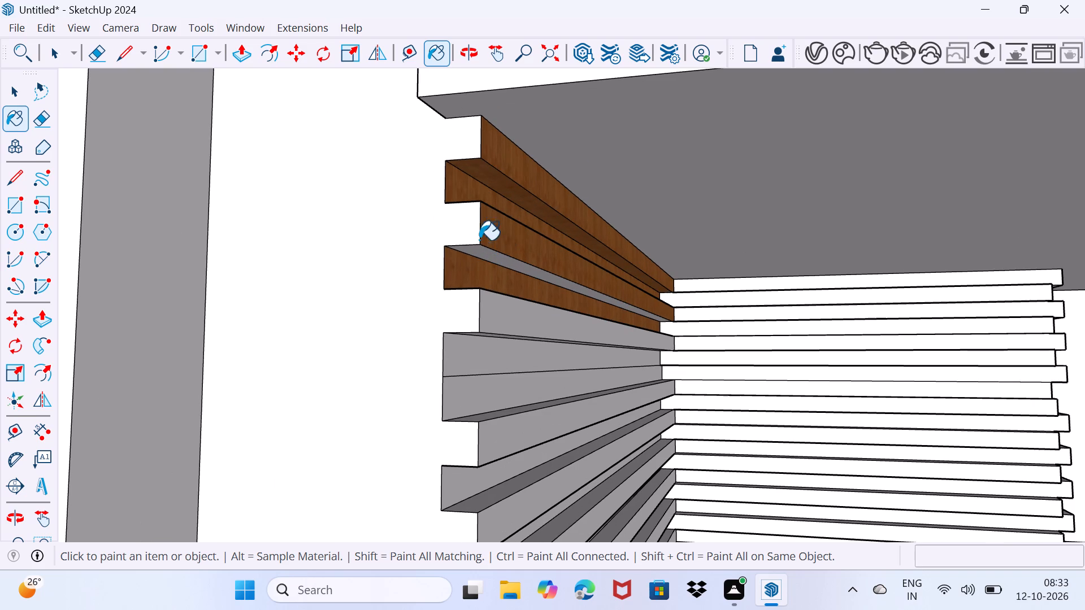
{"action": "left_click", "coordinate": [460, 230]}
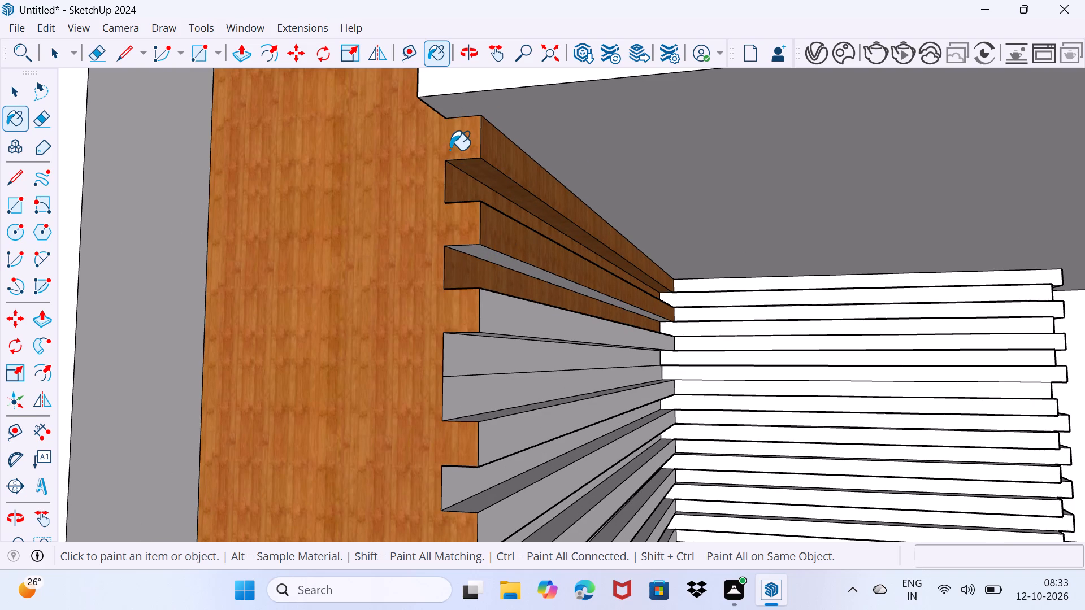
{"action": "key", "text": "ctrl+z"}
Paint the side wall's fifth, sixth and seventh strips and the undersides of its third and fifth strips with Wood Bamboo.
{"action": "left_click", "coordinate": [501, 329]}
{"action": "scroll", "coordinate": [501, 326], "scroll_direction": "down", "scroll_amount": 2}
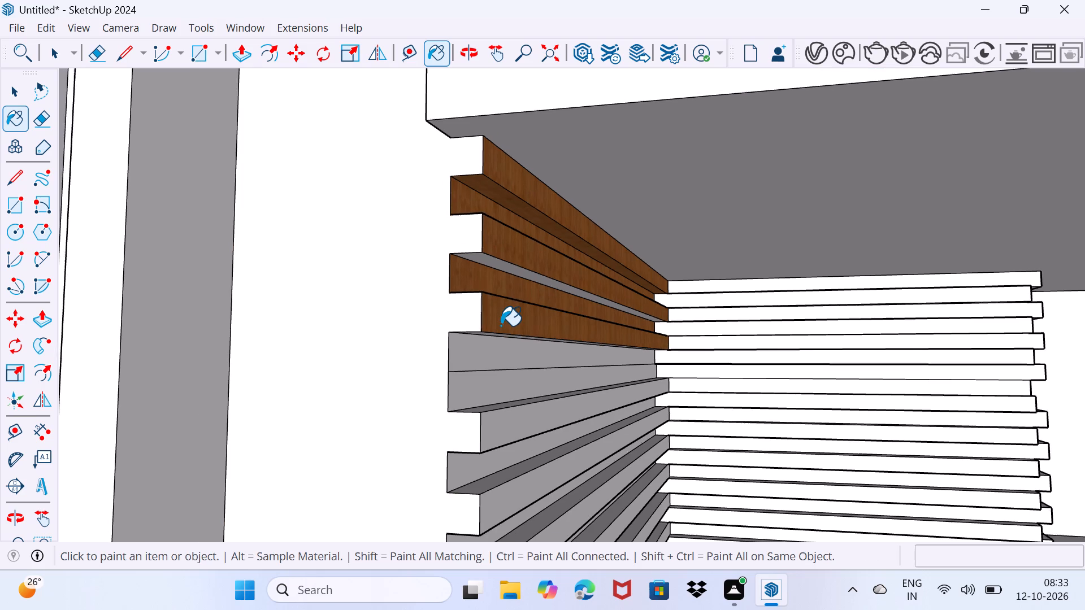
{"action": "scroll", "coordinate": [501, 326], "scroll_direction": "down", "scroll_amount": 2}
{"action": "middle_click_drag", "start_coordinate": [503, 330], "coordinate": [478, 249], "text": "shift"}
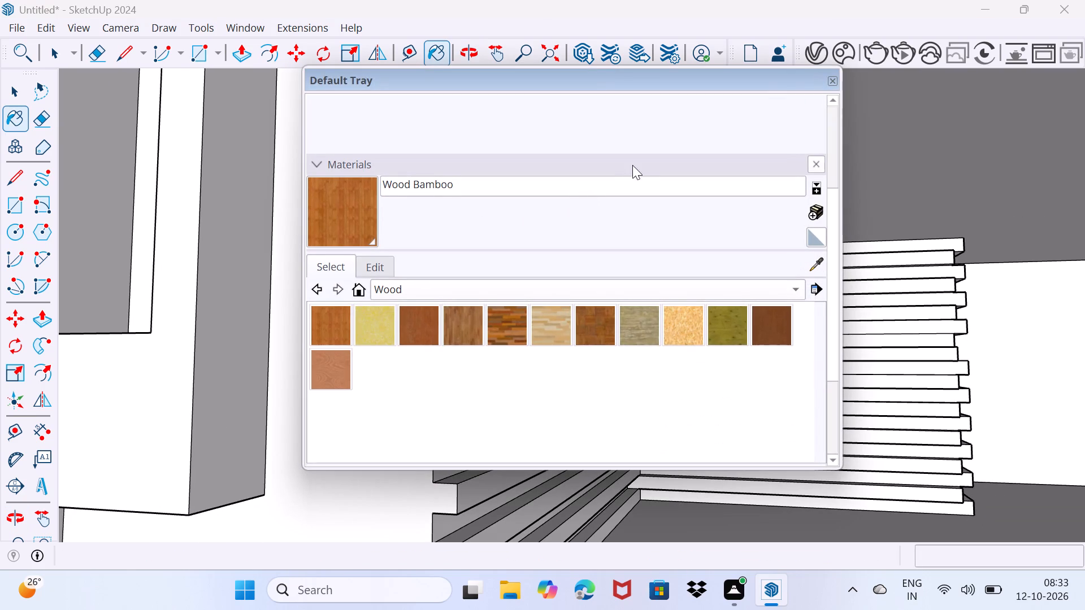
{"action": "left_click", "coordinate": [828, 80]}
{"action": "left_click", "coordinate": [501, 305]}
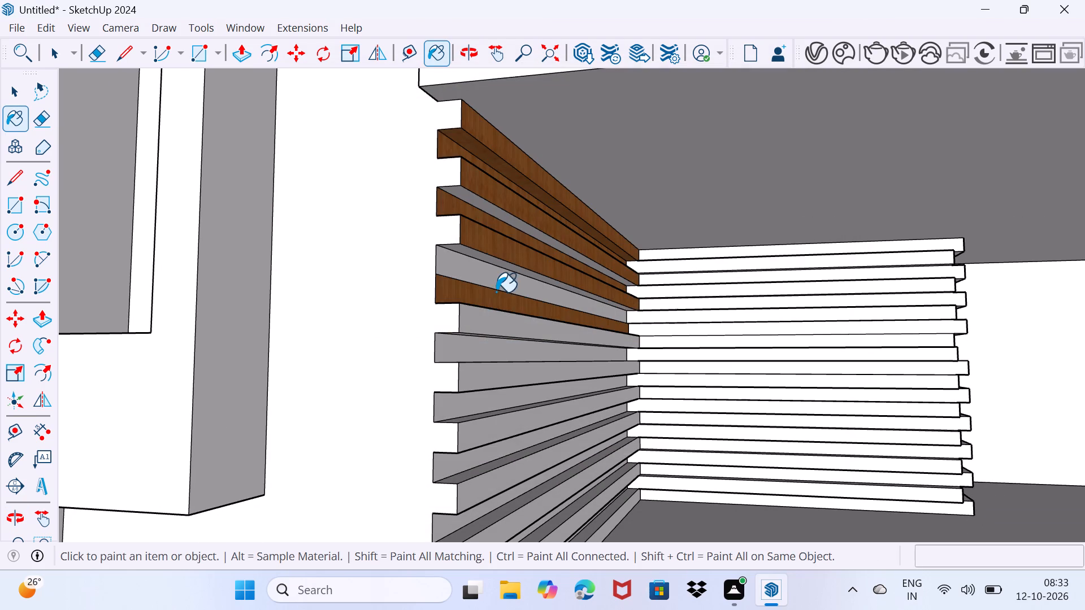
{"action": "left_click", "coordinate": [481, 269]}
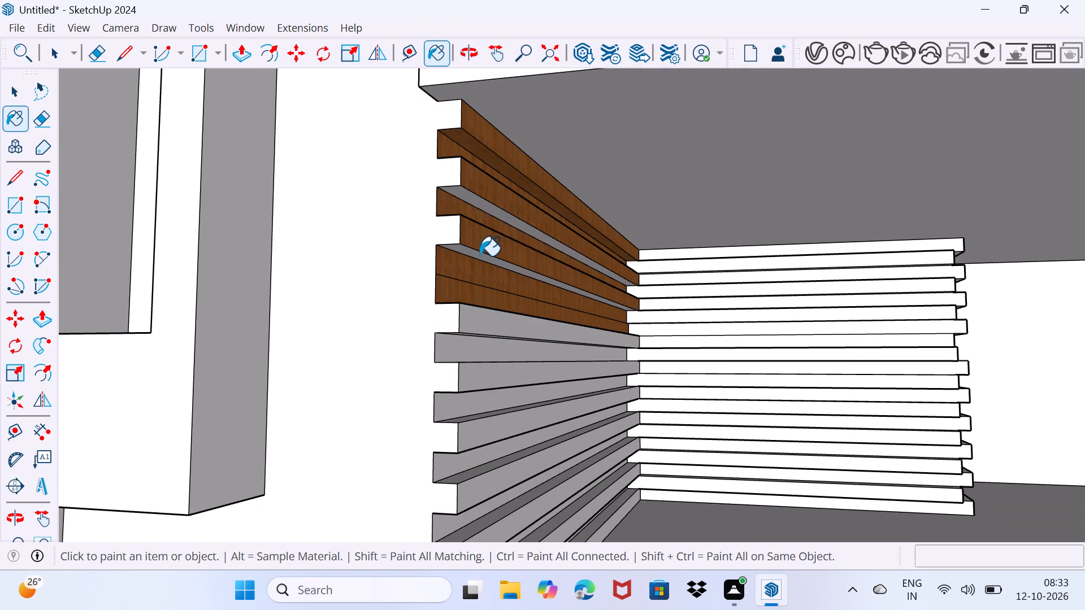
{"action": "left_click", "coordinate": [480, 256]}
{"action": "left_click", "coordinate": [478, 201]}
{"action": "scroll", "coordinate": [478, 231], "scroll_direction": "down", "scroll_amount": 2}
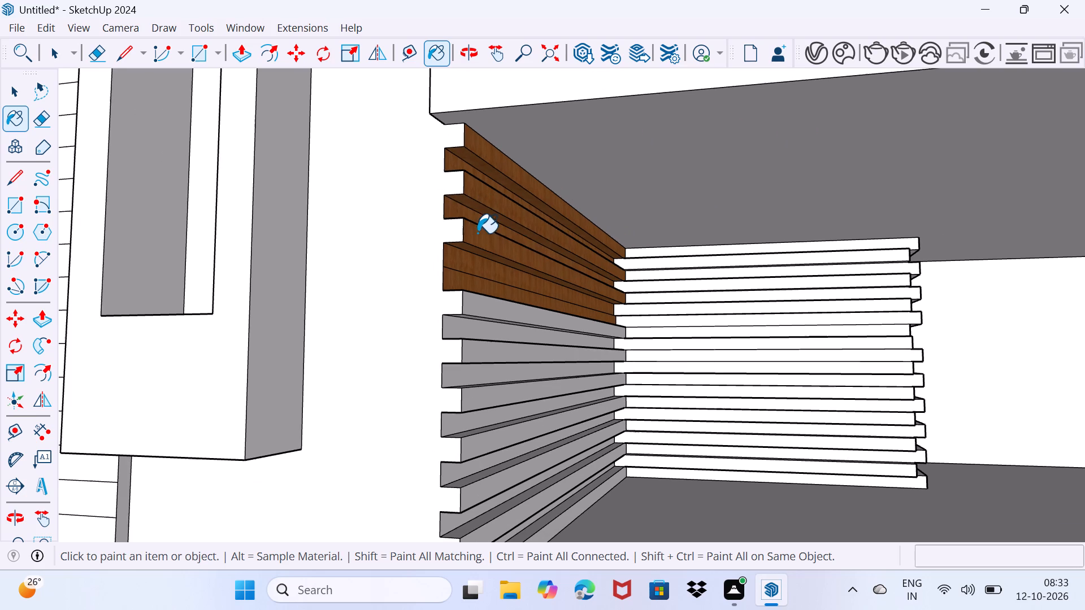
{"action": "middle_click_drag", "start_coordinate": [493, 300], "coordinate": [491, 230], "text": "shift"}
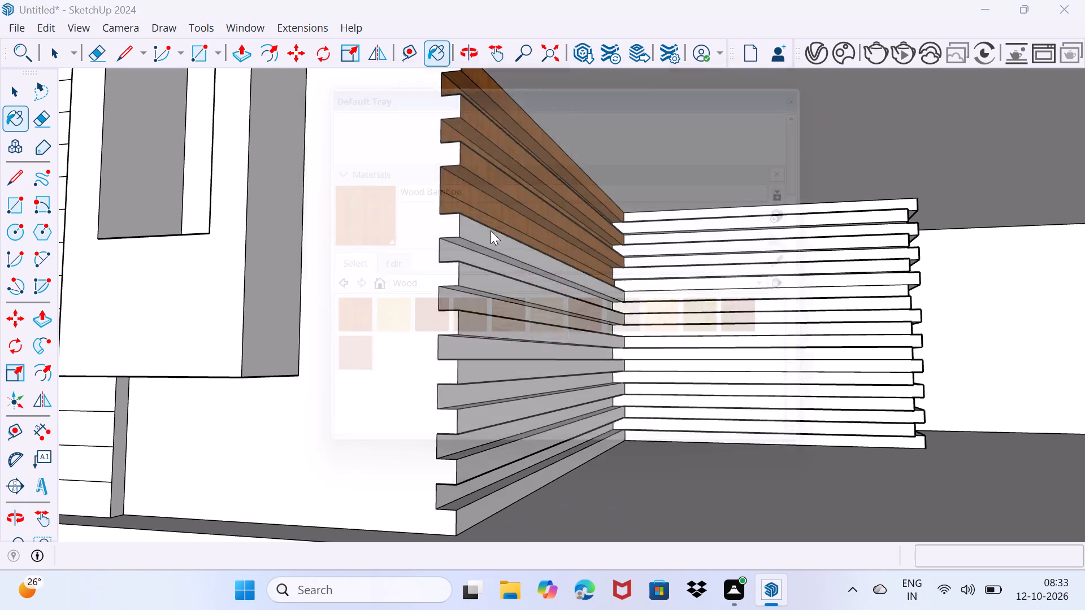
{"action": "left_click", "coordinate": [491, 230]}
{"action": "left_click", "coordinate": [831, 82]}
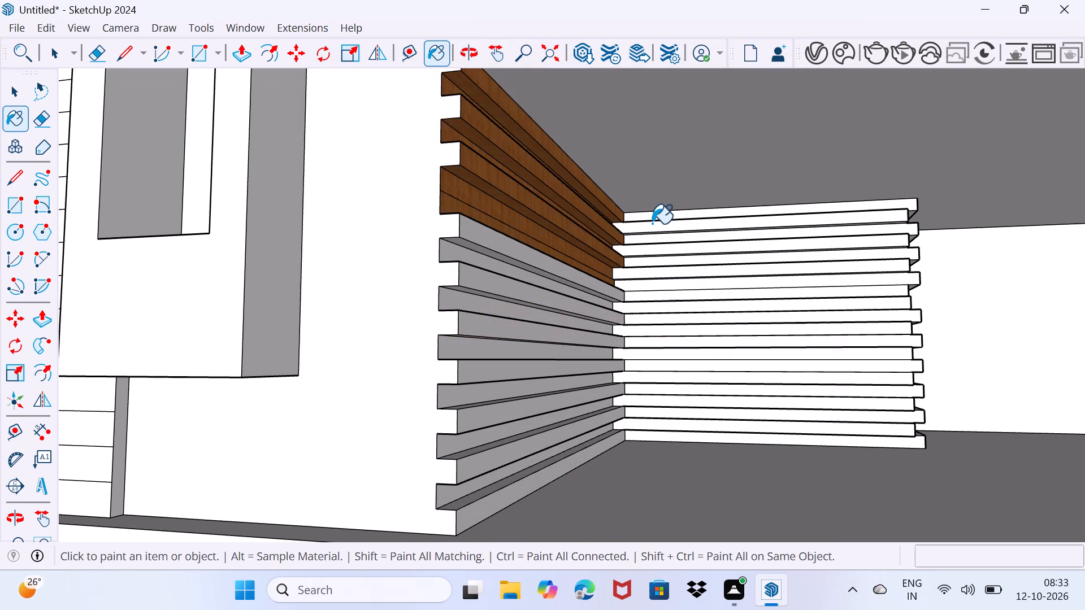
Paint the ground-floor side wall's remaining seven projecting strip faces, down to the bottom one, with Wood Bamboo.
{"action": "left_click", "coordinate": [490, 246]}
{"action": "left_click", "coordinate": [493, 285]}
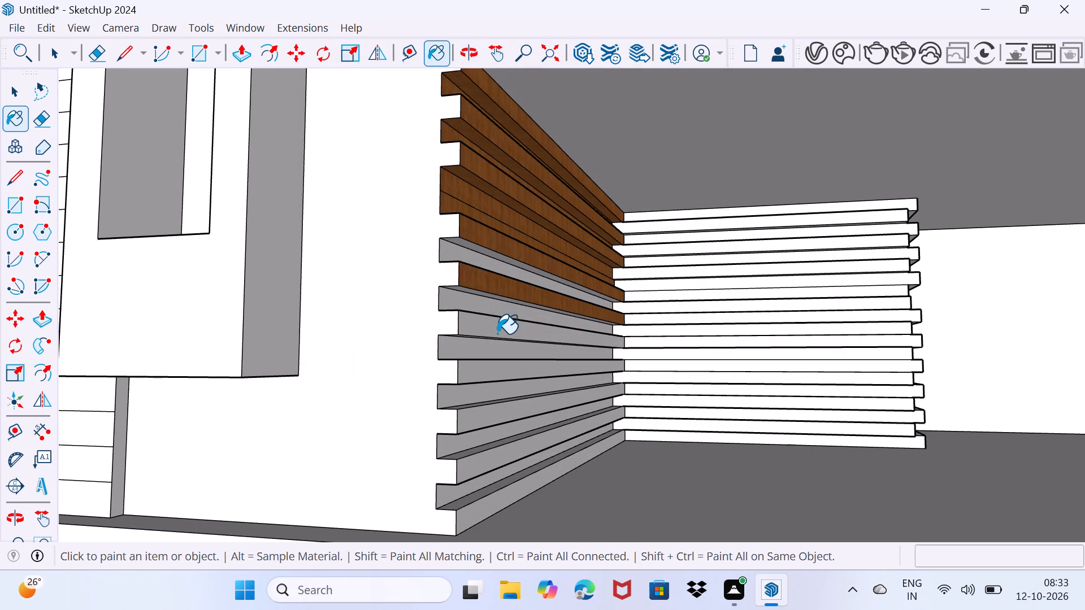
{"action": "left_click", "coordinate": [497, 335]}
{"action": "left_click", "coordinate": [497, 380]}
{"action": "left_click", "coordinate": [491, 420]}
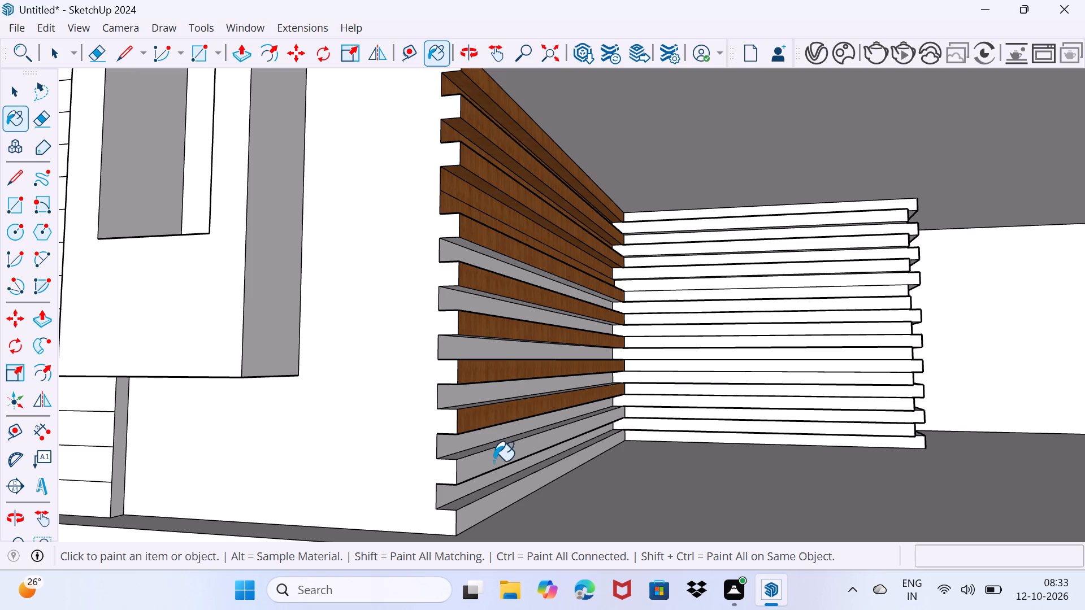
{"action": "left_click", "coordinate": [493, 463]}
{"action": "left_click", "coordinate": [497, 503]}
Paint the side wall's six lower recessed strips and the top ledges of its three lowest projecting strips with Wood Bamboo.
{"action": "left_click", "coordinate": [485, 495]}
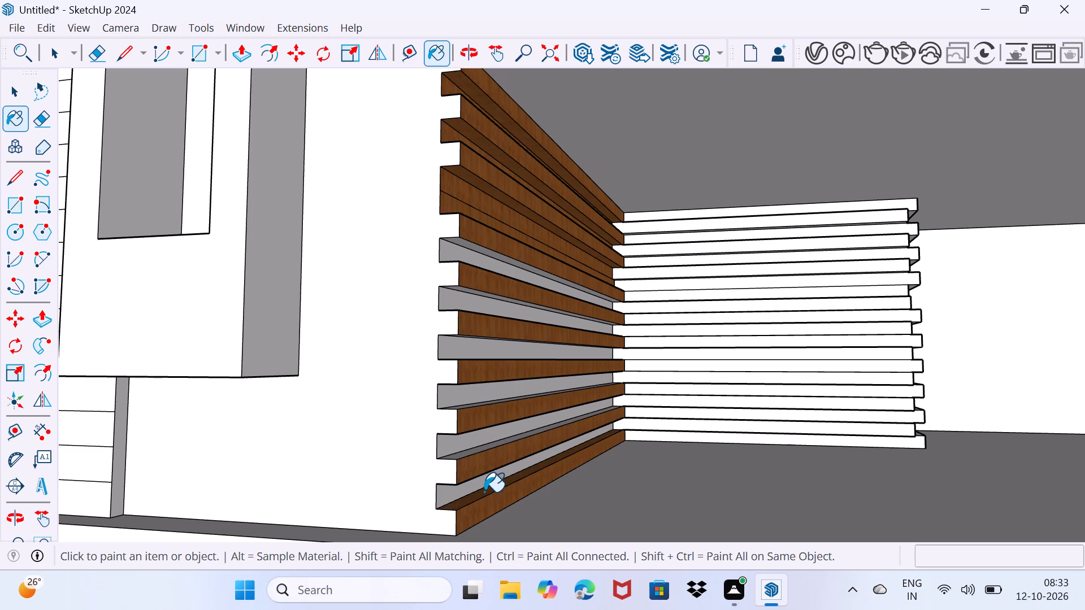
{"action": "left_click", "coordinate": [479, 486]}
{"action": "left_click", "coordinate": [475, 454]}
{"action": "left_click", "coordinate": [472, 447]}
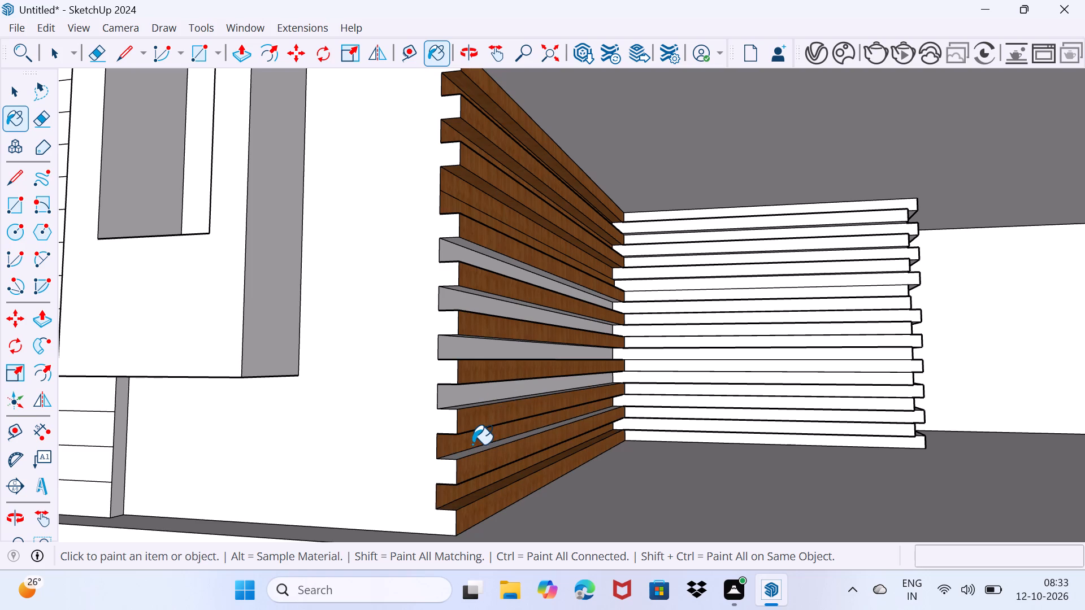
{"action": "left_click", "coordinate": [472, 445]}
{"action": "left_click", "coordinate": [472, 453]}
{"action": "left_click", "coordinate": [475, 394]}
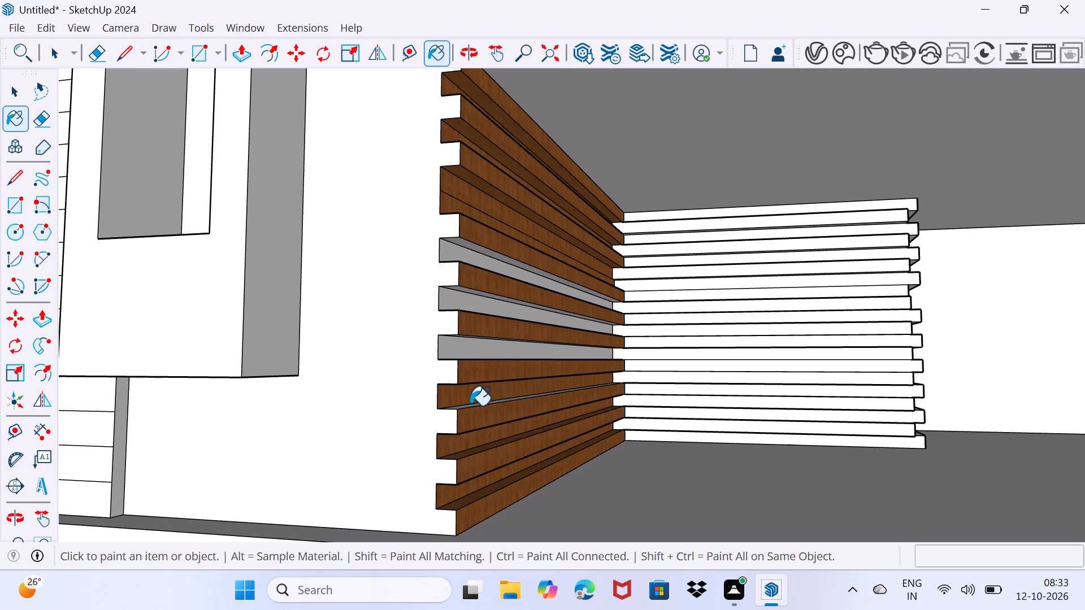
{"action": "left_click", "coordinate": [470, 406]}
{"action": "left_click", "coordinate": [479, 355]}
{"action": "left_click", "coordinate": [475, 361]}
{"action": "left_click", "coordinate": [474, 306]}
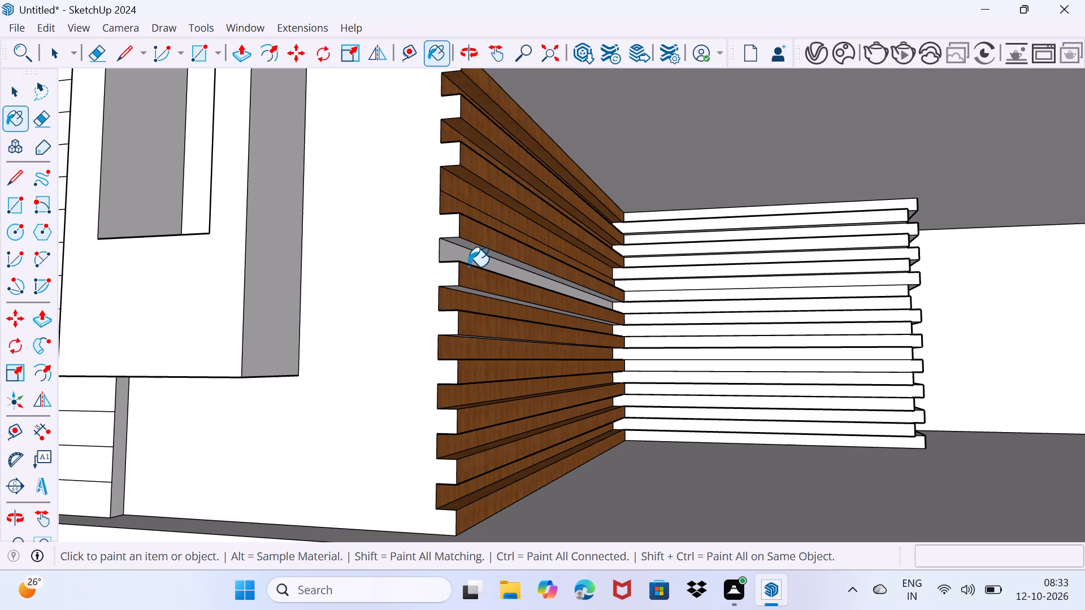
{"action": "left_click", "coordinate": [468, 263]}
Paint the three unpainted ledges between strips in the middle of the side wall with Wood Bamboo.
{"action": "scroll", "coordinate": [471, 258], "scroll_direction": "up", "scroll_amount": 2}
{"action": "middle_click_drag", "start_coordinate": [471, 258], "coordinate": [494, 321]}
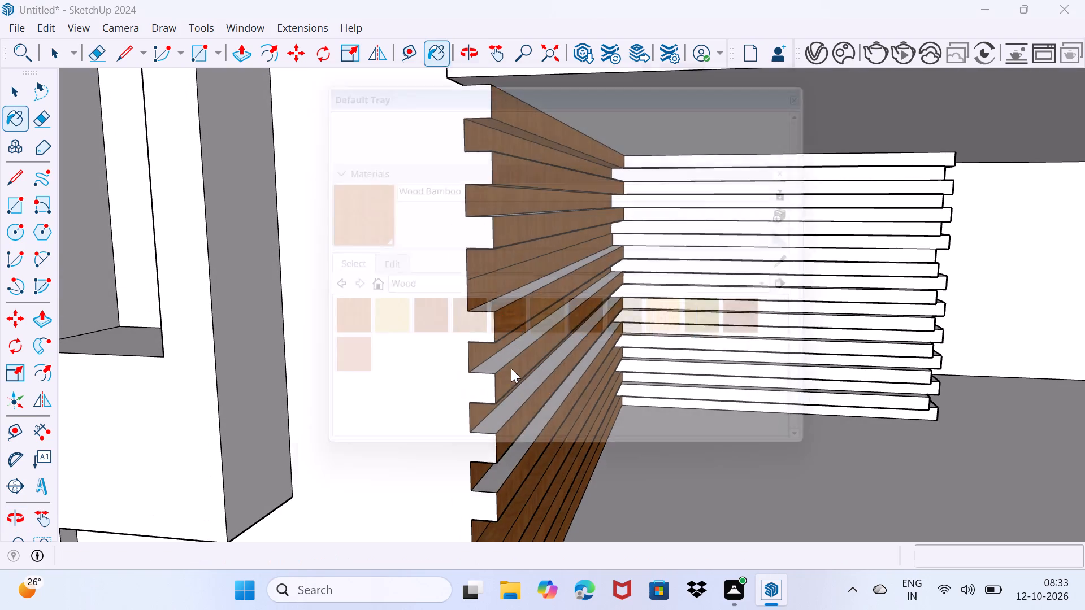
{"action": "left_click", "coordinate": [826, 84]}
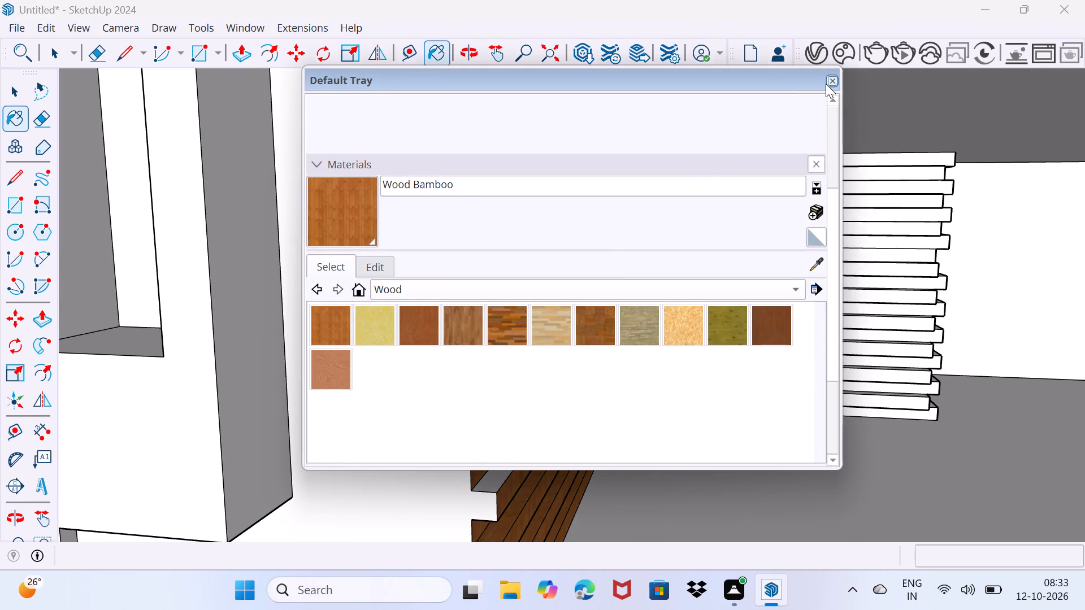
{"action": "left_click", "coordinate": [521, 296]}
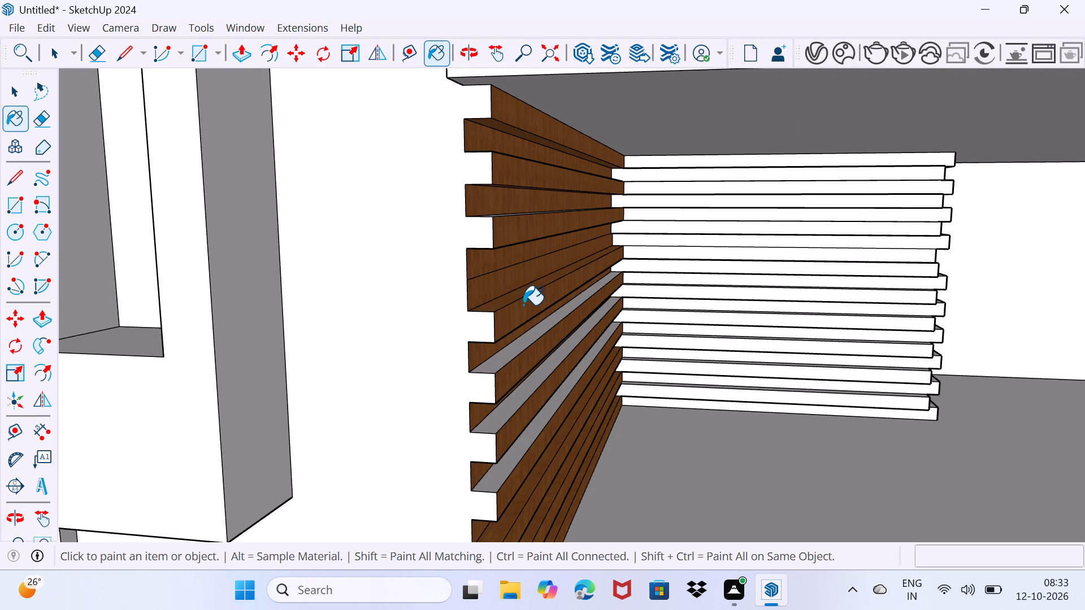
{"action": "left_click", "coordinate": [525, 346]}
{"action": "left_click", "coordinate": [508, 357]}
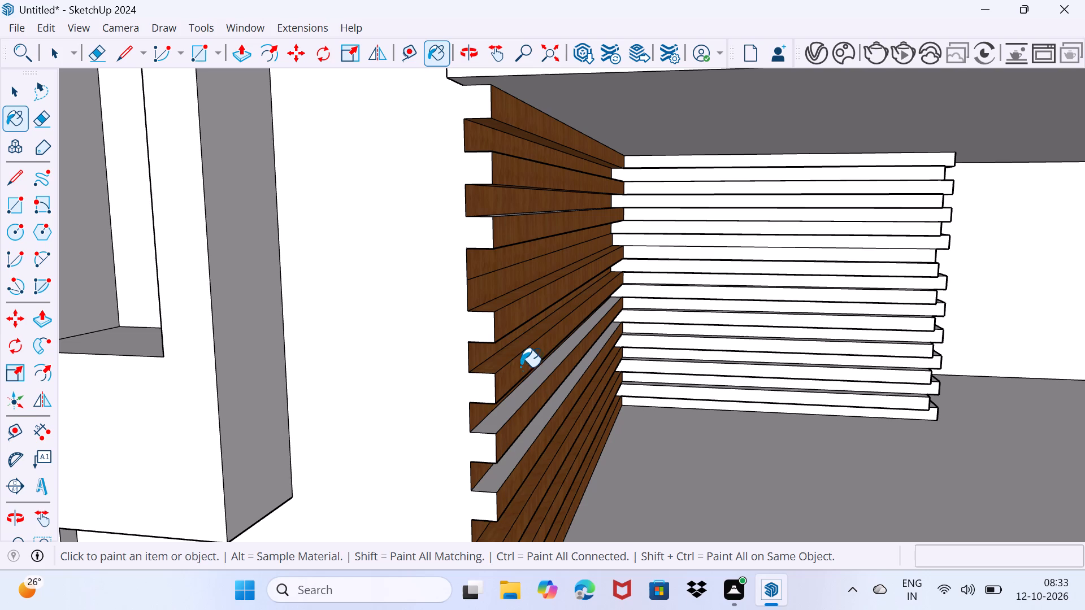
{"action": "left_click_drag", "start_coordinate": [519, 396], "coordinate": [523, 404]}
{"action": "left_click", "coordinate": [537, 426]}
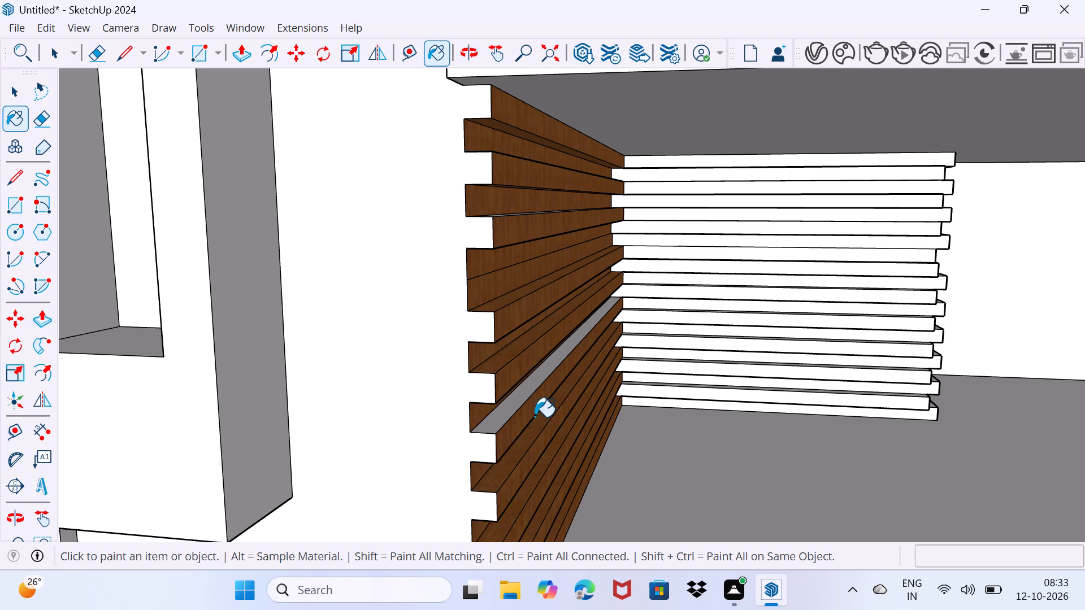
{"action": "left_click", "coordinate": [515, 402]}
Paint the ledges below the side wall's two uppermost recessed strips with Wood Bamboo, keeping the front wall unpainted.
{"action": "scroll", "coordinate": [494, 227], "scroll_direction": "up", "scroll_amount": 2}
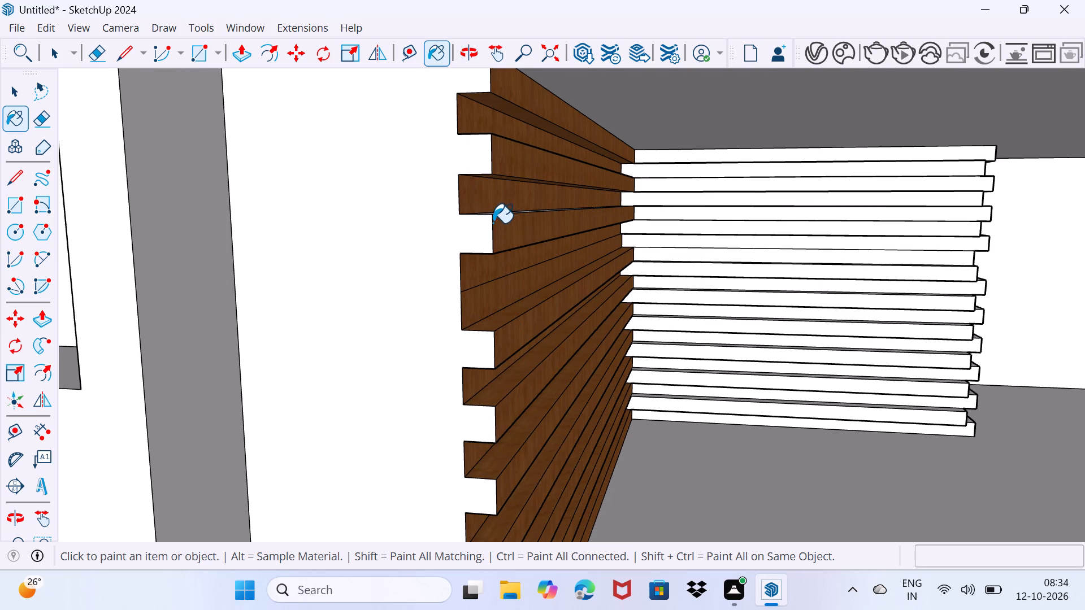
{"action": "scroll", "coordinate": [492, 222], "scroll_direction": "up", "scroll_amount": 1}
{"action": "middle_click_drag", "start_coordinate": [492, 221], "coordinate": [509, 276]}
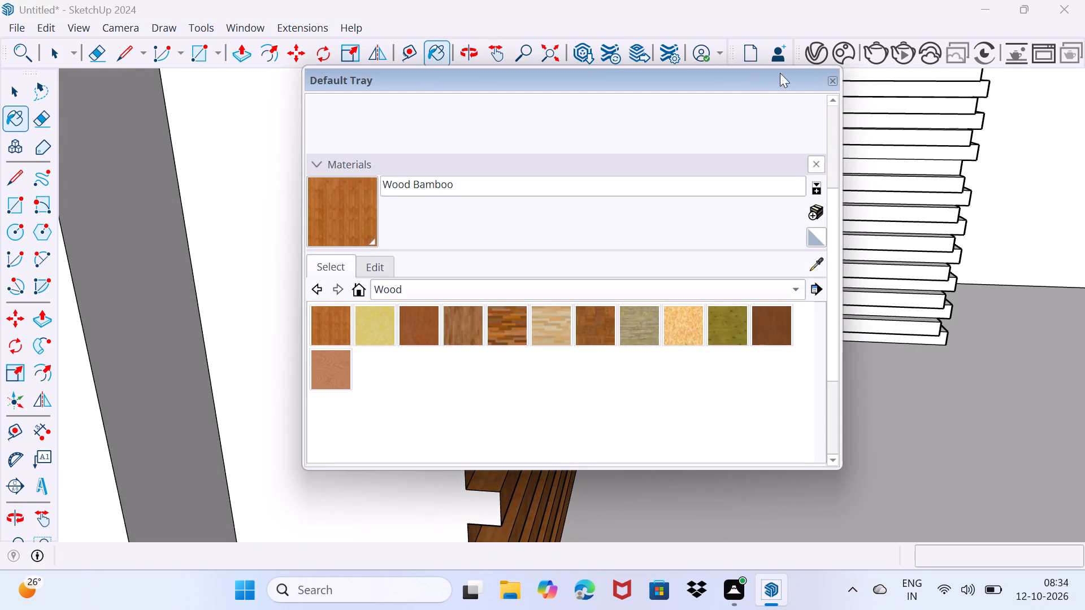
{"action": "left_click", "coordinate": [826, 86]}
{"action": "left_click_drag", "start_coordinate": [687, 75], "coordinate": [639, 507]}
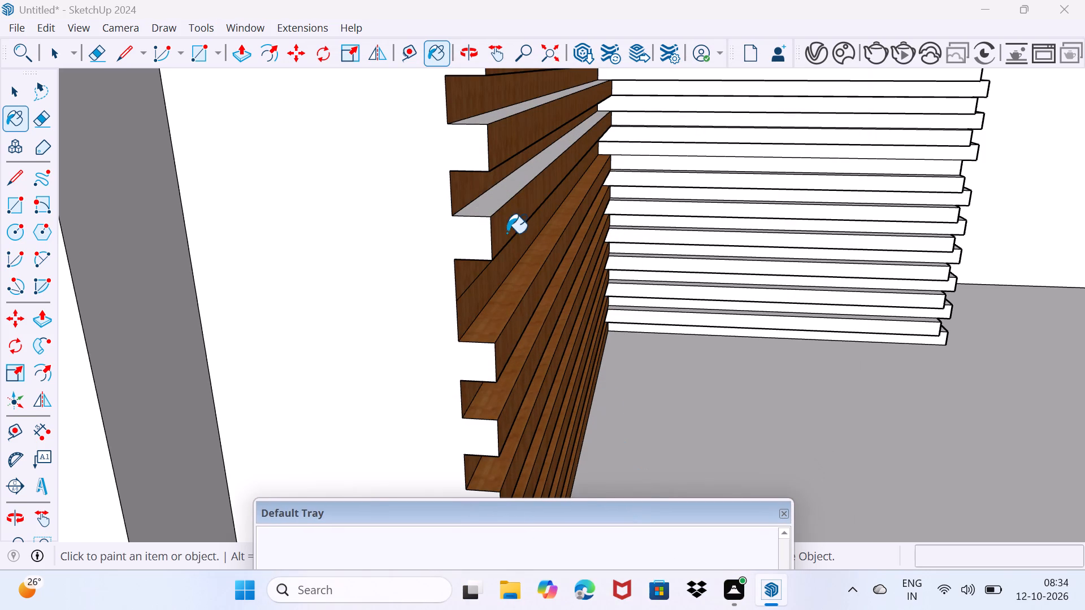
{"action": "left_click", "coordinate": [480, 204]}
{"action": "left_click", "coordinate": [480, 126]}
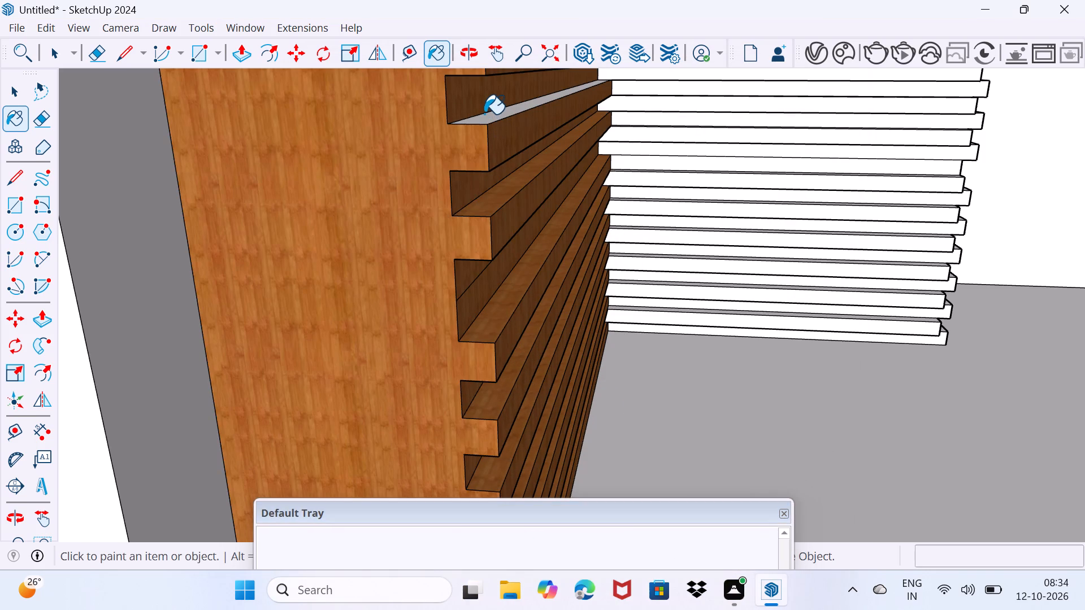
{"action": "key", "text": "ctrl+z"}
{"action": "scroll", "coordinate": [484, 117], "scroll_direction": "down", "scroll_amount": 2}
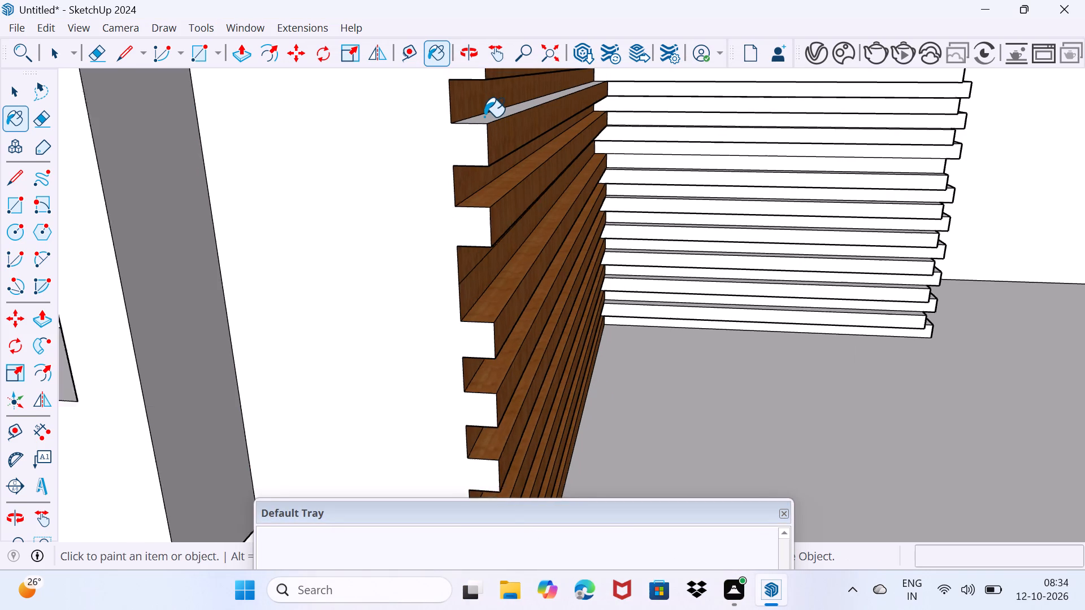
{"action": "scroll", "coordinate": [484, 117], "scroll_direction": "up", "scroll_amount": 3}
{"action": "left_click", "coordinate": [484, 117]}
Examine the side wall's cladding strips from above, below and the front for faces still missing the wood material.
{"action": "scroll", "coordinate": [484, 117], "scroll_direction": "down", "scroll_amount": 4}
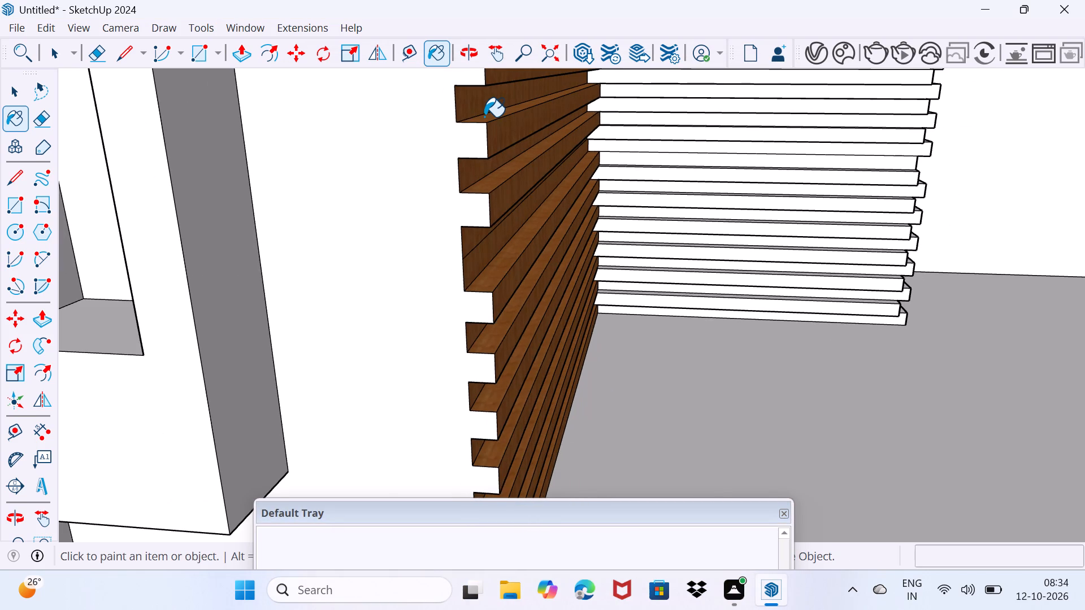
{"action": "middle_click_drag", "start_coordinate": [484, 117], "coordinate": [479, 262], "text": "shift"}
{"action": "scroll", "coordinate": [479, 262], "scroll_direction": "down", "scroll_amount": 1}
{"action": "middle_click_drag", "start_coordinate": [491, 296], "coordinate": [478, 272]}
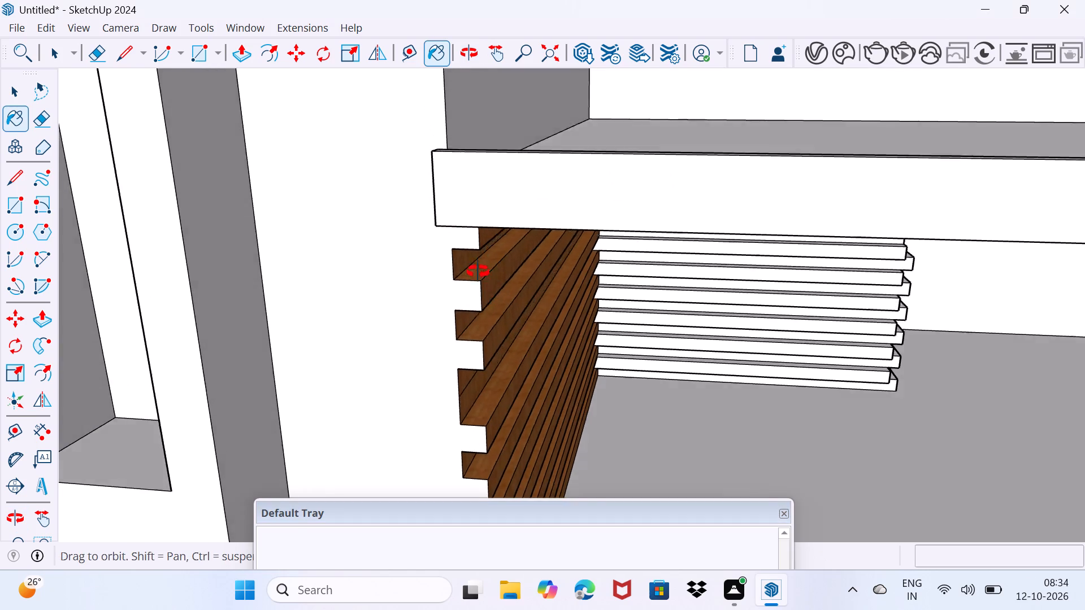
{"action": "middle_click_drag", "start_coordinate": [478, 272], "coordinate": [471, 241]}
{"action": "scroll", "coordinate": [485, 282], "scroll_direction": "down", "scroll_amount": 6}
{"action": "middle_click_drag", "start_coordinate": [511, 343], "coordinate": [461, 143]}
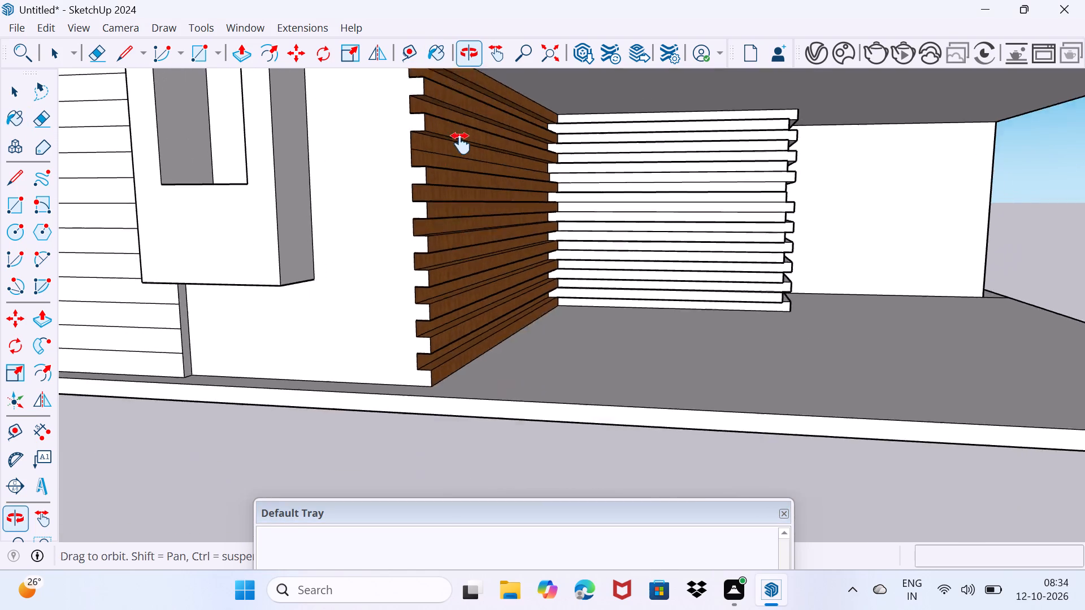
{"action": "middle_click_drag", "start_coordinate": [461, 143], "coordinate": [461, 140]}
{"action": "scroll", "coordinate": [436, 300], "scroll_direction": "up", "scroll_amount": 2}
{"action": "scroll", "coordinate": [424, 152], "scroll_direction": "up", "scroll_amount": 1}
{"action": "middle_click_drag", "start_coordinate": [424, 152], "coordinate": [456, 211]}
{"action": "scroll", "coordinate": [456, 211], "scroll_direction": "up", "scroll_amount": 6}
{"action": "middle_click_drag", "start_coordinate": [476, 239], "coordinate": [546, 245]}
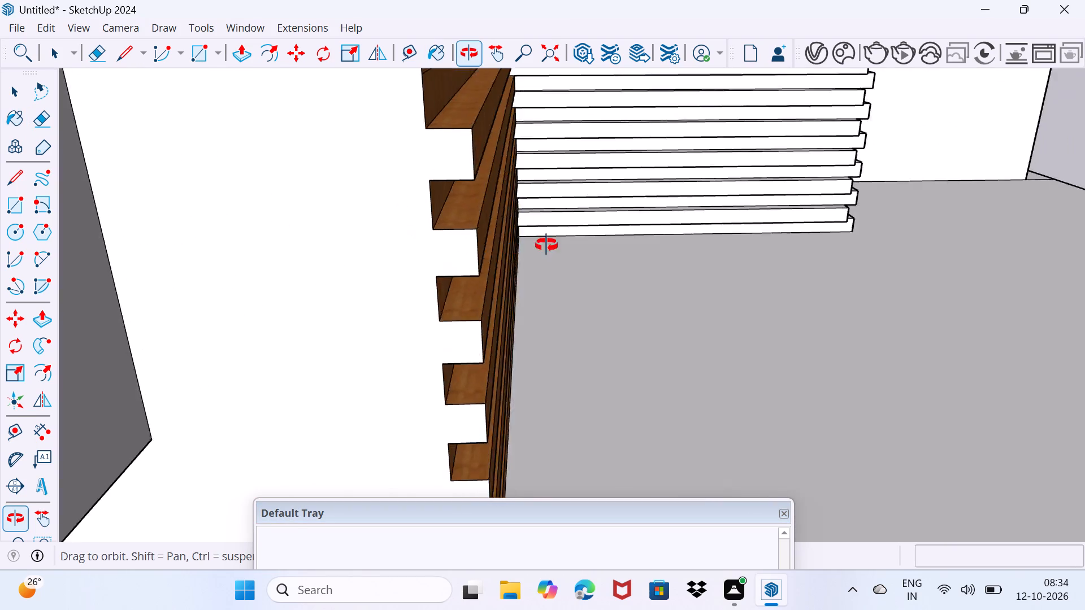
{"action": "middle_click_drag", "start_coordinate": [546, 245], "coordinate": [467, 275]}
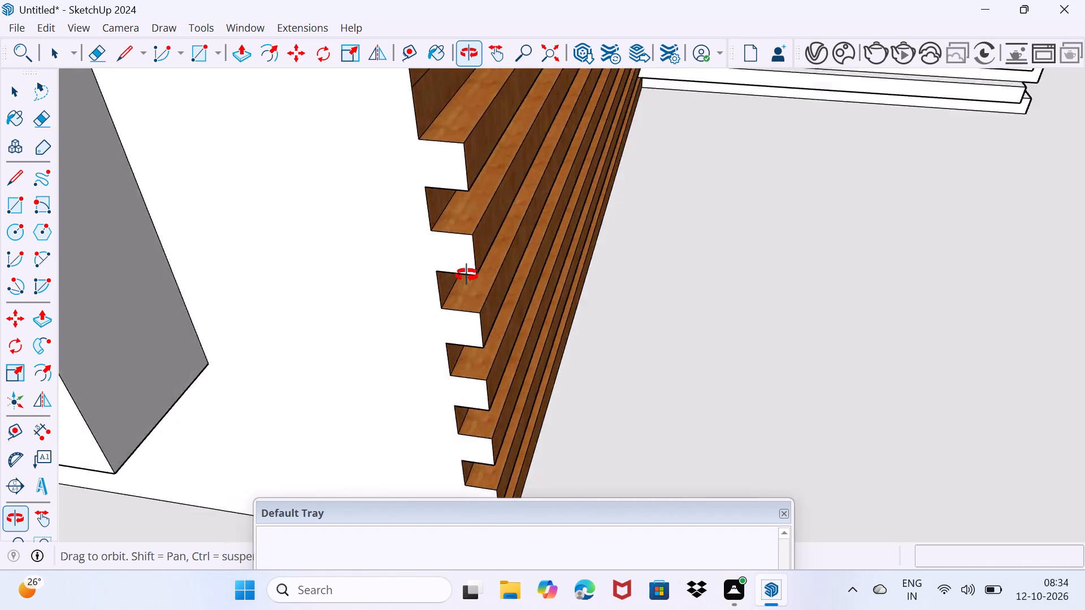
{"action": "middle_click_drag", "start_coordinate": [467, 275], "coordinate": [463, 242]}
{"action": "scroll", "coordinate": [463, 242], "scroll_direction": "down", "scroll_amount": 15}
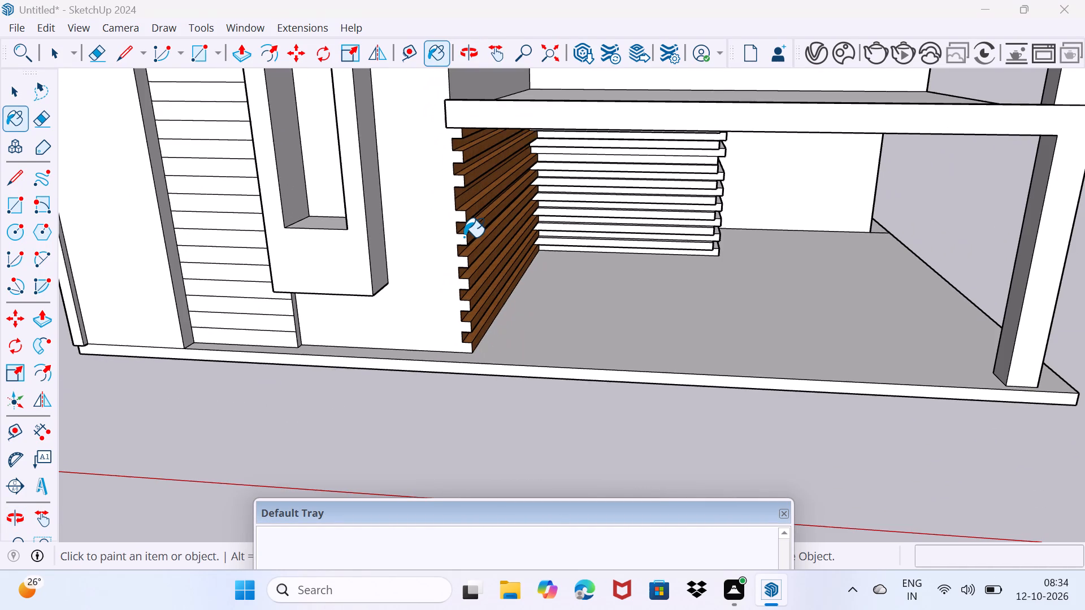
{"action": "middle_click_drag", "start_coordinate": [461, 246], "coordinate": [524, 208]}
Draw a vertical 9' 6" line on the front wall face from the slab's underside to the floor, separating the projecting strips' ends.
{"action": "key", "text": "space"}
{"action": "scroll", "coordinate": [487, 146], "scroll_direction": "up", "scroll_amount": 2}
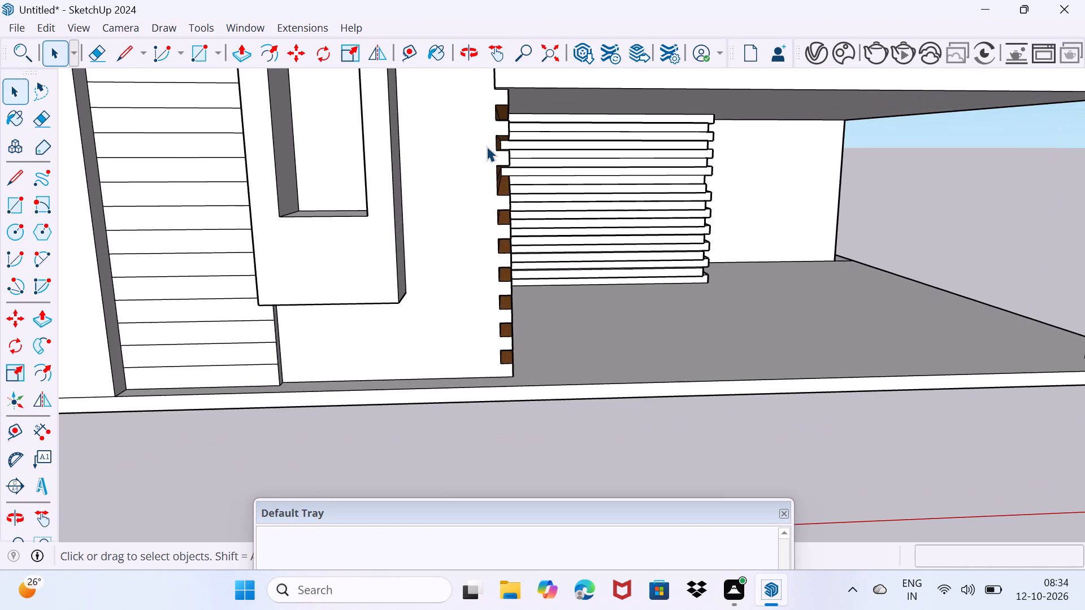
{"action": "scroll", "coordinate": [495, 108], "scroll_direction": "up", "scroll_amount": 5}
{"action": "middle_click_drag", "start_coordinate": [494, 103], "coordinate": [497, 101]}
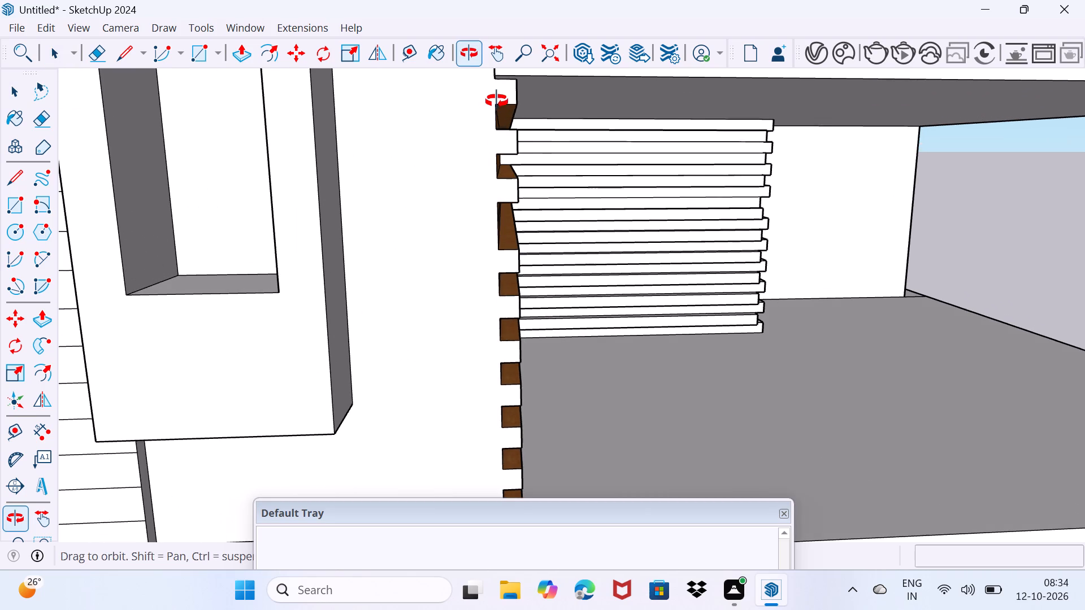
{"action": "middle_click_drag", "start_coordinate": [497, 101], "coordinate": [500, 100]}
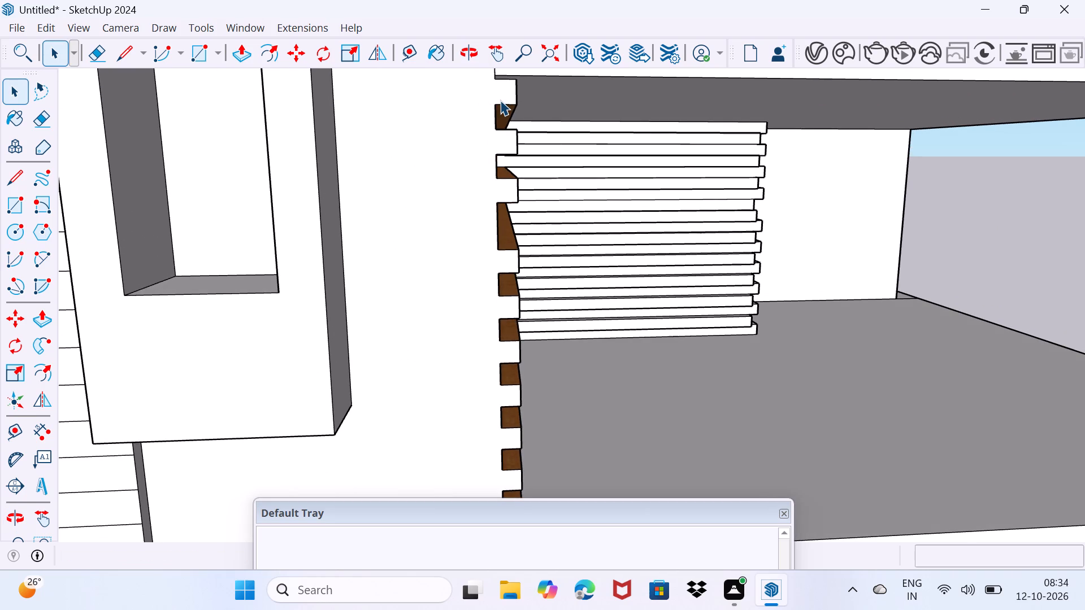
{"action": "key", "text": "l"}
{"action": "scroll", "coordinate": [487, 103], "scroll_direction": "down", "scroll_amount": 1}
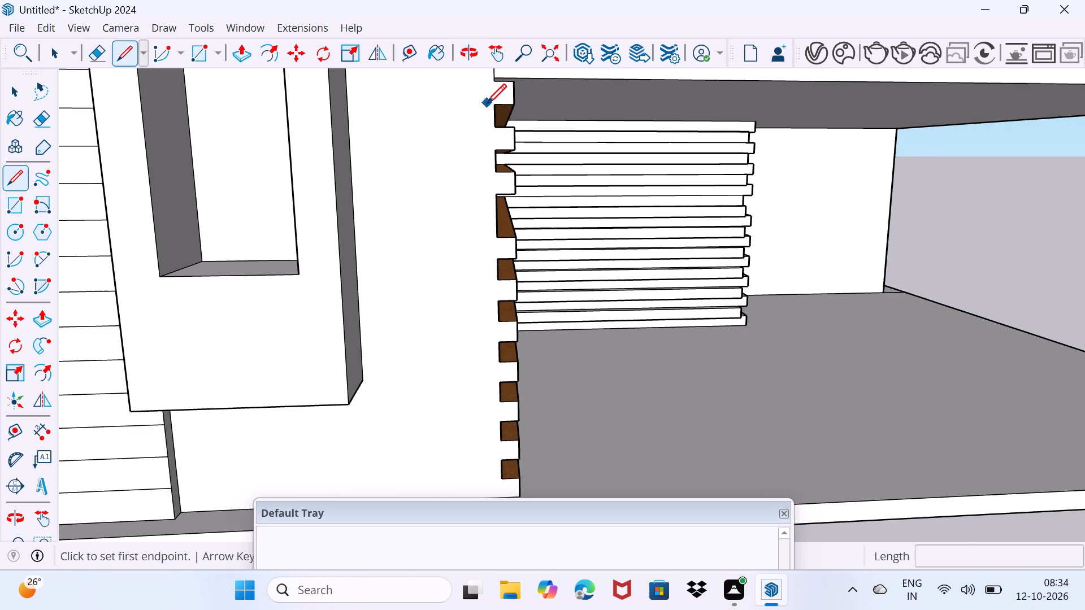
{"action": "middle_click_drag", "start_coordinate": [487, 103], "coordinate": [501, 216]}
{"action": "middle_click_drag", "start_coordinate": [505, 250], "coordinate": [506, 171]}
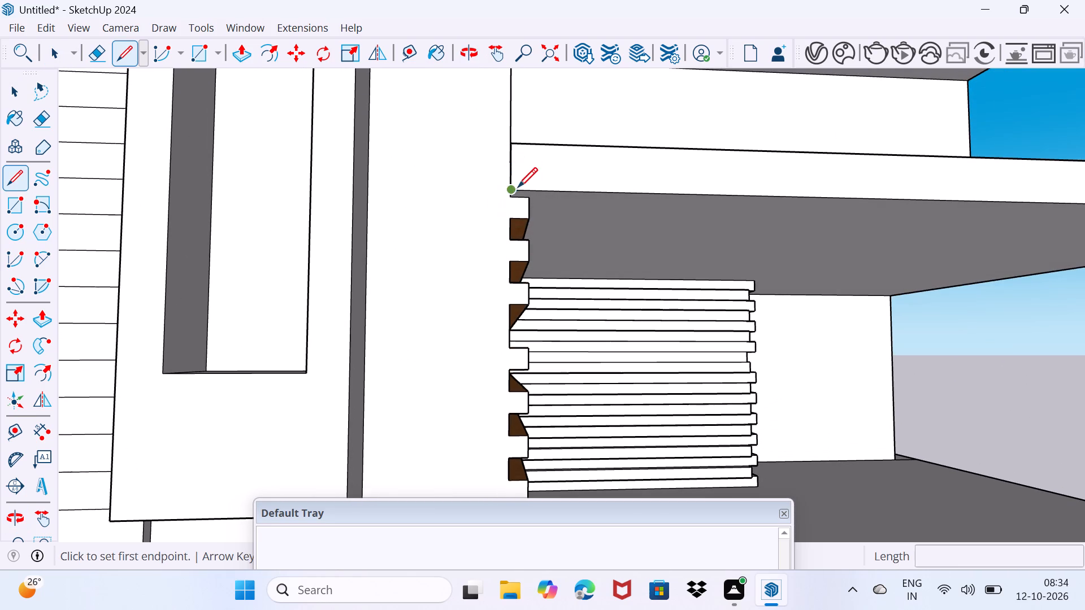
{"action": "left_click", "coordinate": [511, 201]}
{"action": "scroll", "coordinate": [500, 314], "scroll_direction": "down", "scroll_amount": 4}
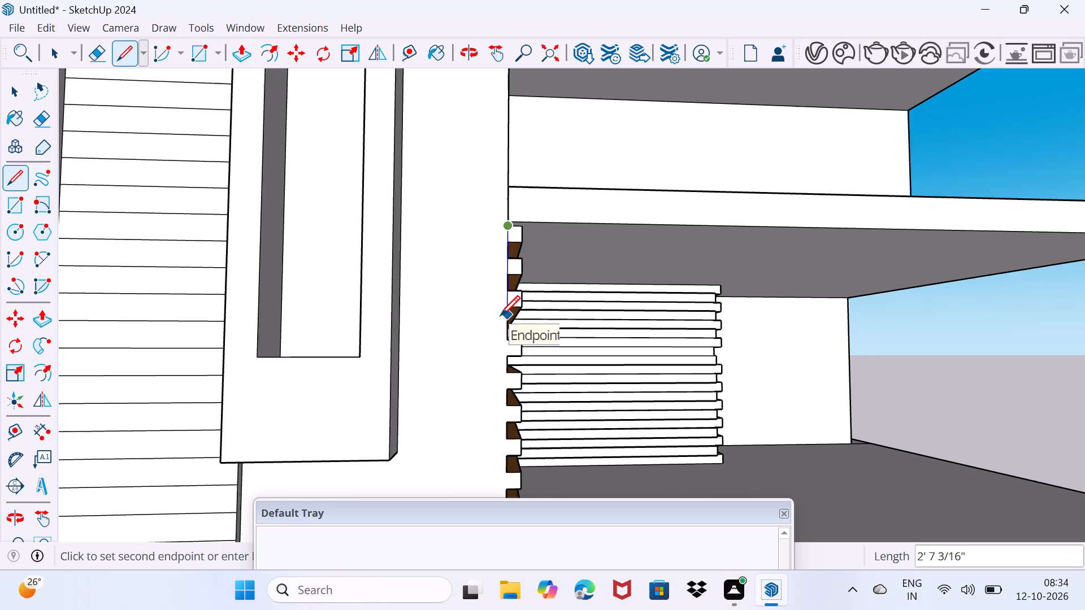
{"action": "scroll", "coordinate": [500, 315], "scroll_direction": "down", "scroll_amount": 9}
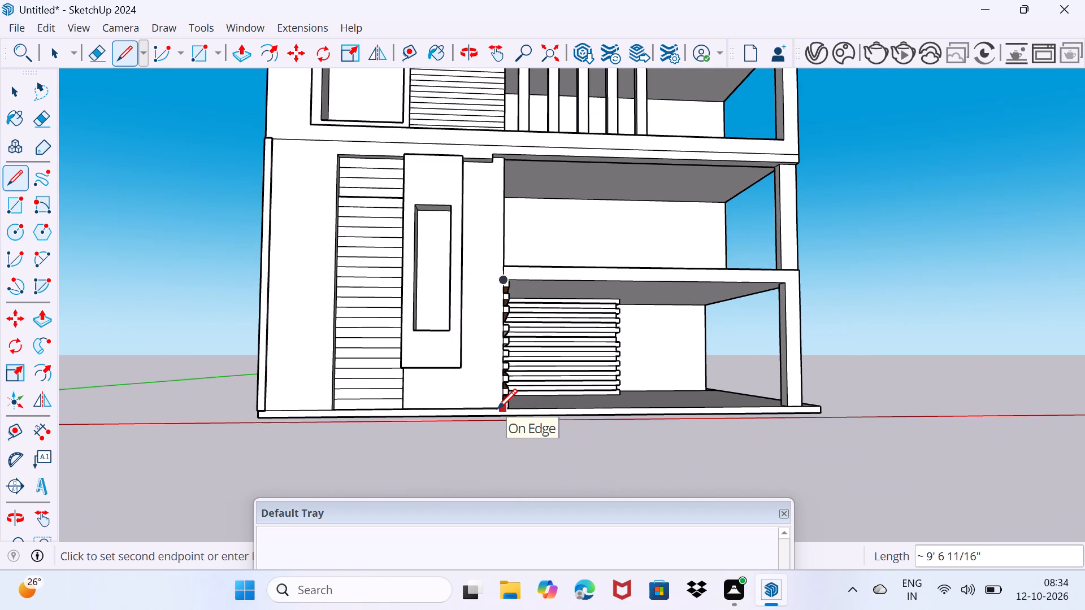
{"action": "scroll", "coordinate": [497, 408], "scroll_direction": "up", "scroll_amount": 17}
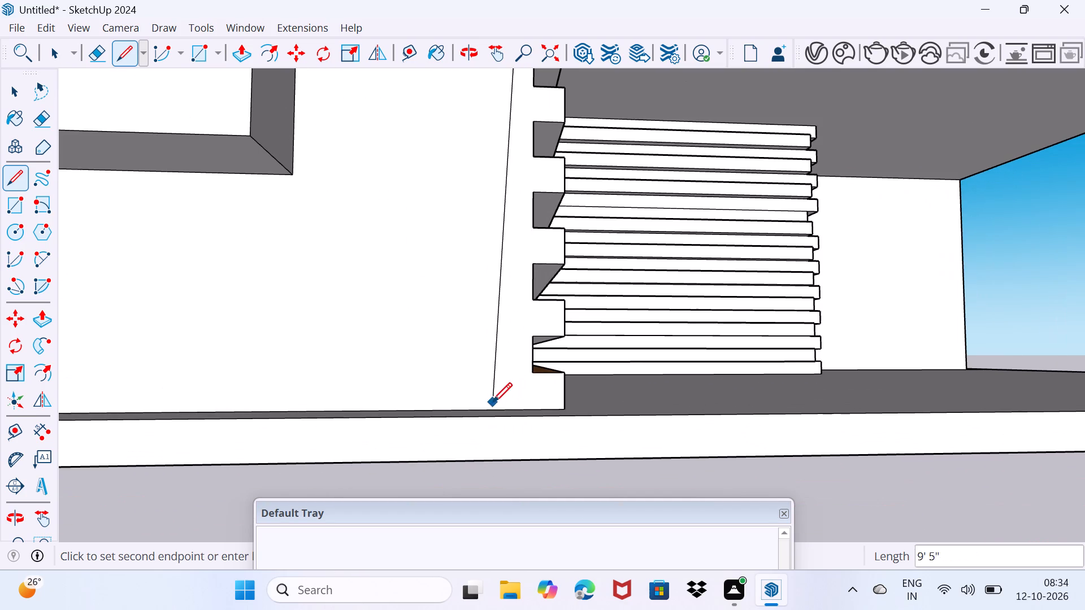
{"action": "left_click", "coordinate": [530, 409]}
{"action": "key", "text": "space"}
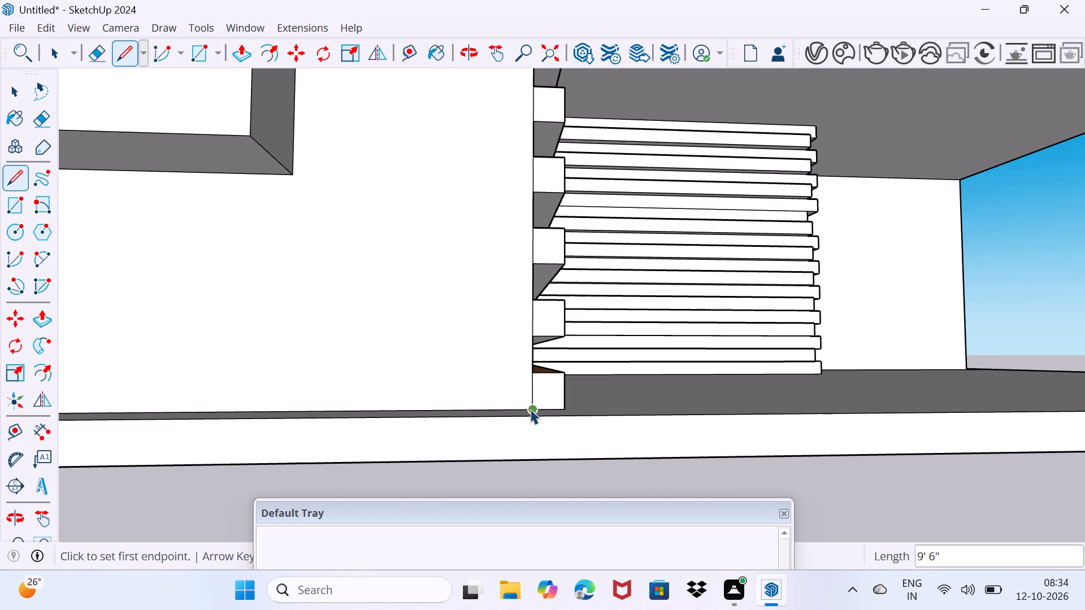
Paint the end faces of the side wall's four uppermost projecting strips with Wood Bamboo.
{"action": "scroll", "coordinate": [528, 403], "scroll_direction": "down", "scroll_amount": 8}
{"action": "left_click_drag", "start_coordinate": [517, 513], "coordinate": [598, 372]}
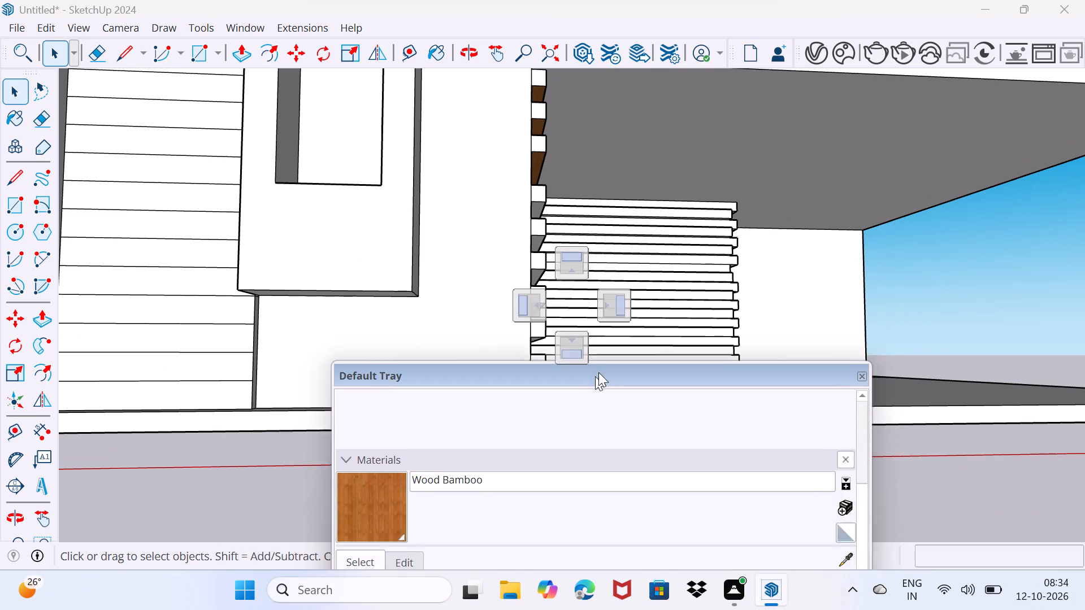
{"action": "left_click_drag", "start_coordinate": [598, 372], "coordinate": [621, 342]}
{"action": "left_click", "coordinate": [411, 489]}
{"action": "scroll", "coordinate": [559, 276], "scroll_direction": "down", "scroll_amount": 1}
{"action": "scroll", "coordinate": [566, 361], "scroll_direction": "down", "scroll_amount": 1}
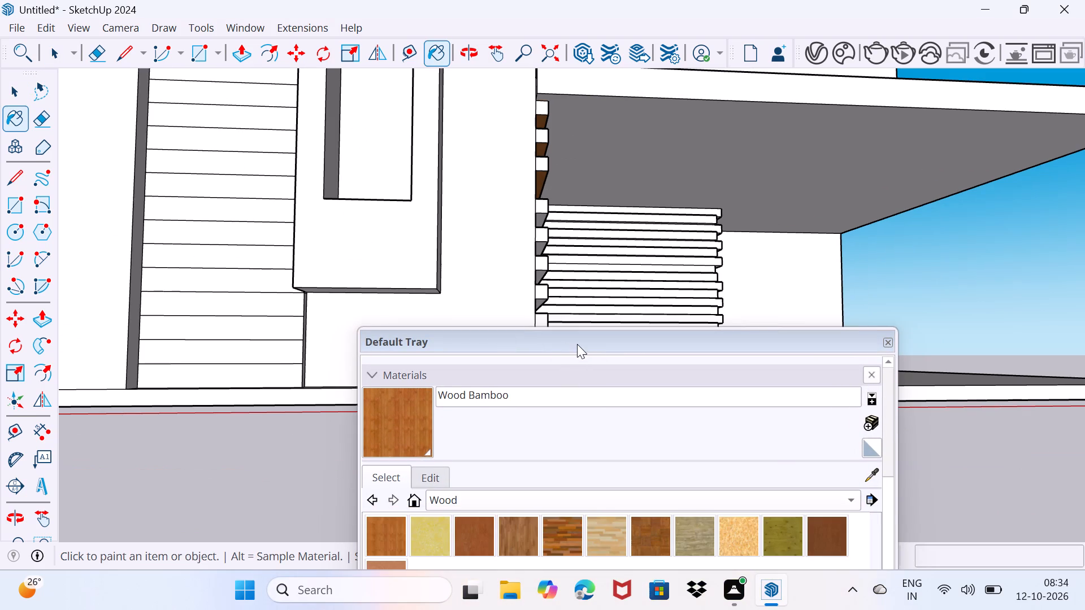
{"action": "left_click_drag", "start_coordinate": [577, 342], "coordinate": [570, 562]}
{"action": "middle_click_drag", "start_coordinate": [555, 380], "coordinate": [501, 445]}
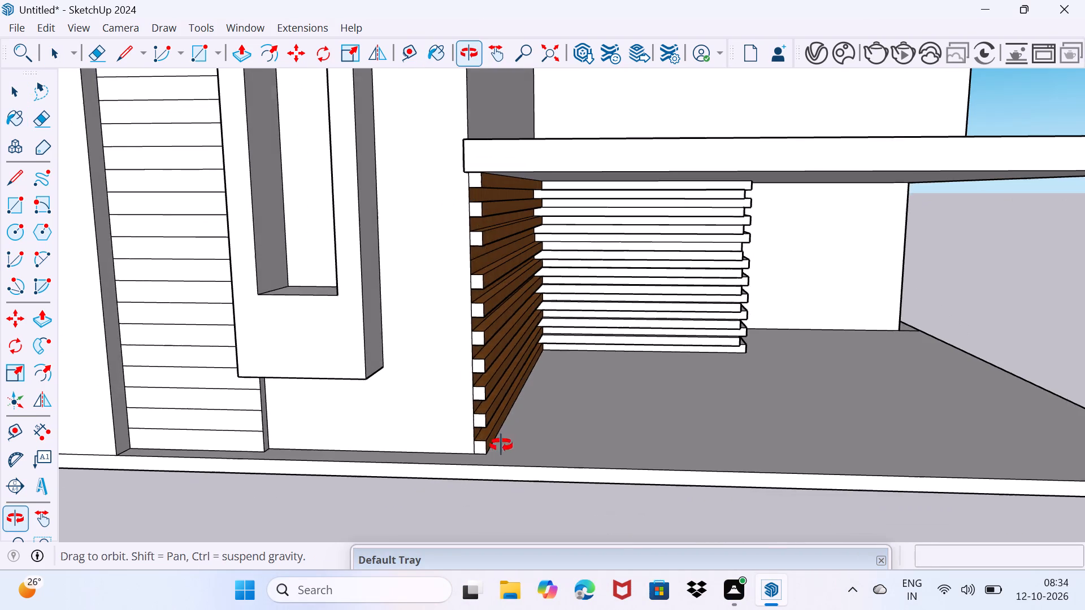
{"action": "middle_click_drag", "start_coordinate": [501, 445], "coordinate": [502, 442]}
{"action": "scroll", "coordinate": [442, 203], "scroll_direction": "up", "scroll_amount": 5}
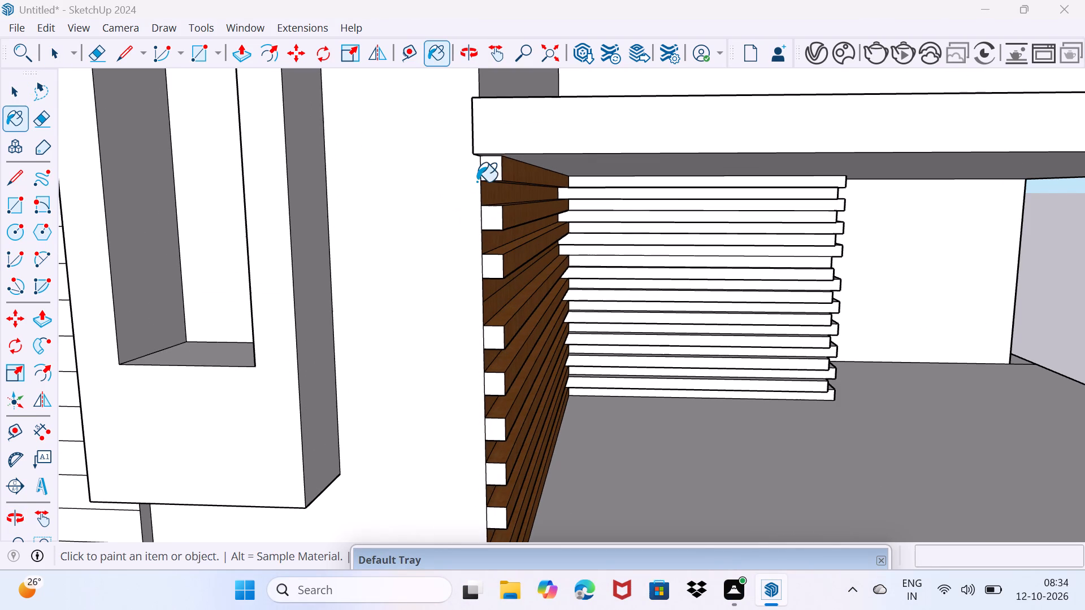
{"action": "left_click", "coordinate": [496, 175]}
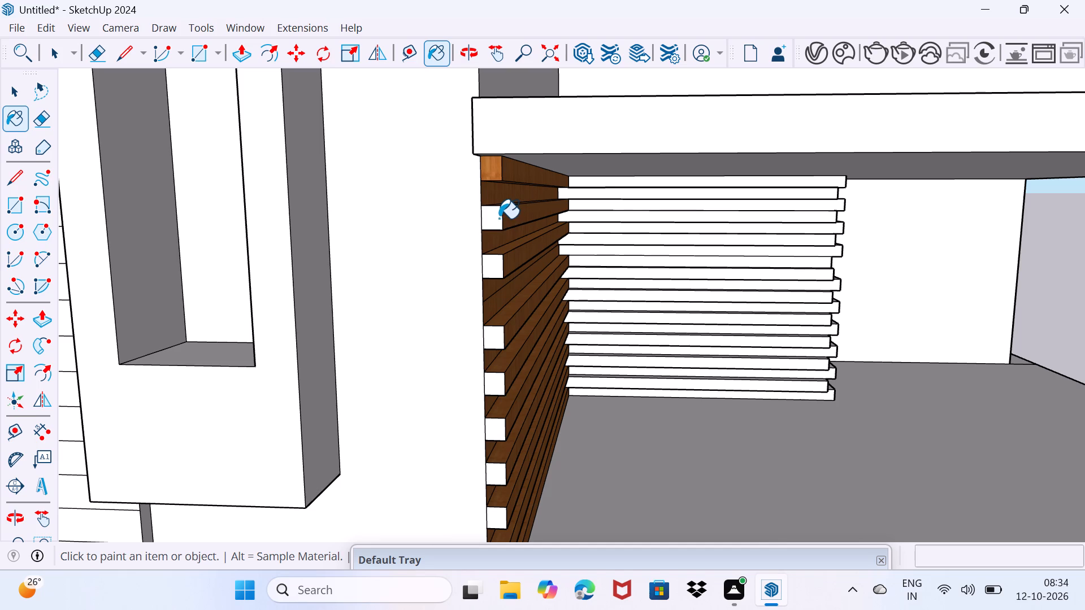
{"action": "left_click", "coordinate": [499, 219]}
{"action": "left_click", "coordinate": [499, 268]}
{"action": "left_click", "coordinate": [492, 339]}
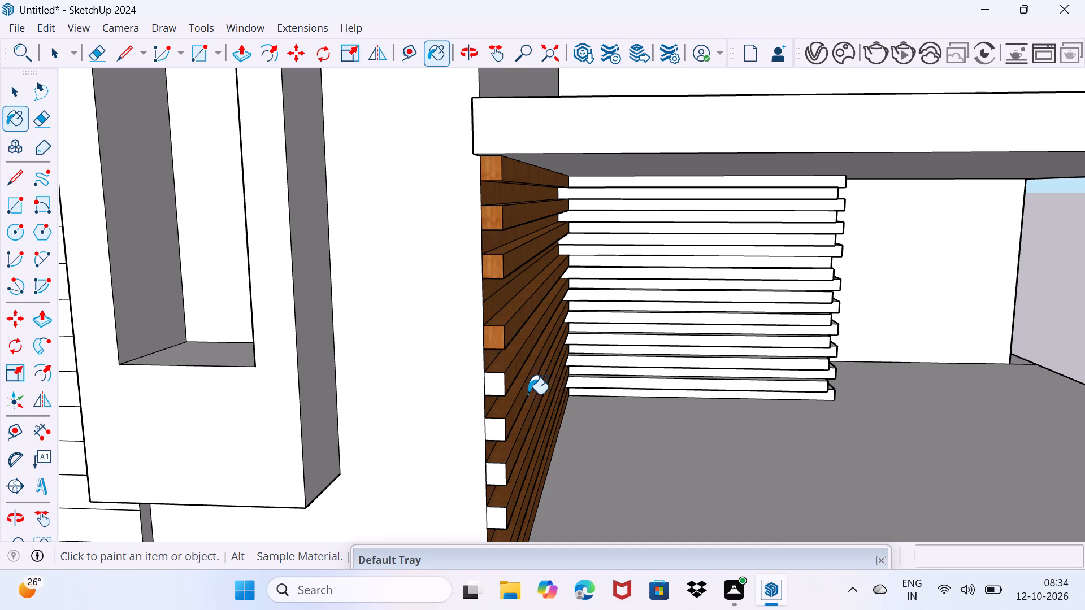
Paint the end faces of the side wall's six remaining projecting strips, down to the floor, with Wood Bamboo.
{"action": "left_click", "coordinate": [498, 431]}
{"action": "scroll", "coordinate": [498, 431], "scroll_direction": "down", "scroll_amount": 2}
{"action": "left_click", "coordinate": [496, 469]}
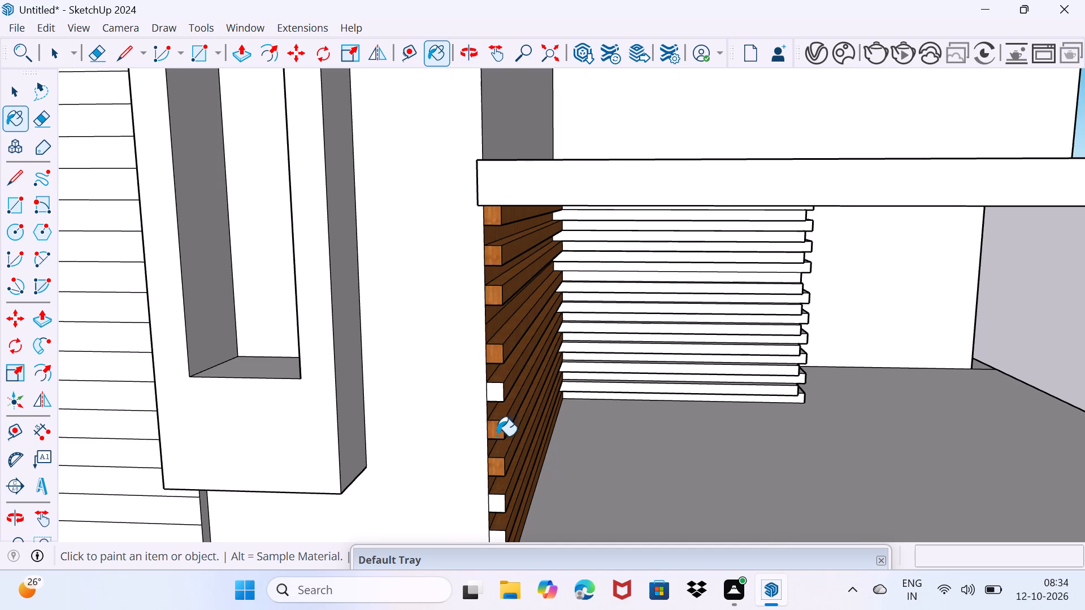
{"action": "left_click", "coordinate": [496, 395]}
{"action": "middle_click_drag", "start_coordinate": [494, 409], "coordinate": [494, 402], "text": "shift"}
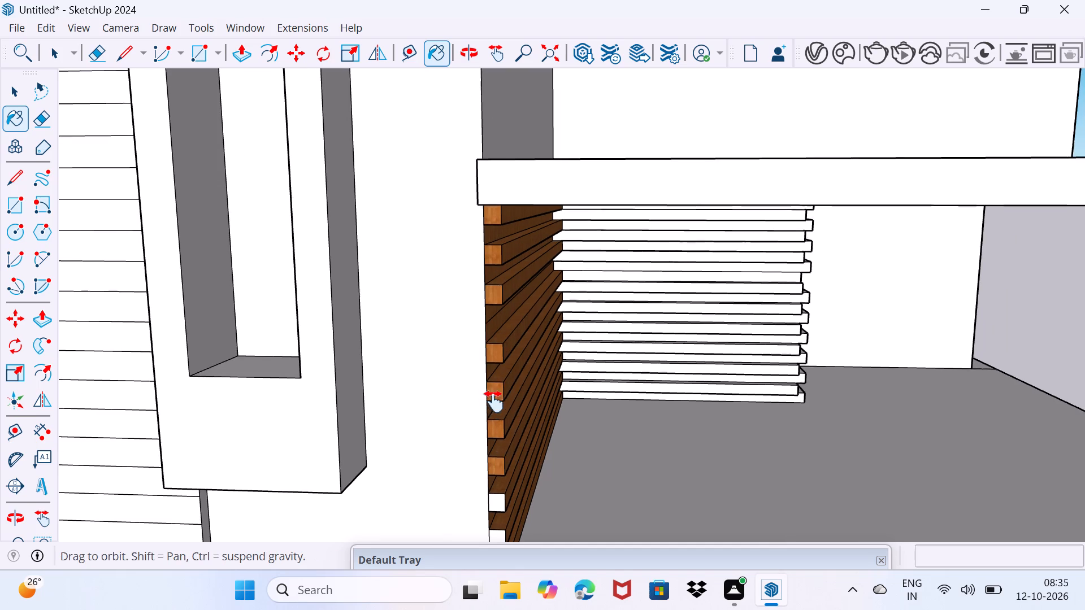
{"action": "middle_click_drag", "start_coordinate": [494, 402], "coordinate": [506, 219], "text": "shift"}
{"action": "left_click", "coordinate": [510, 305]}
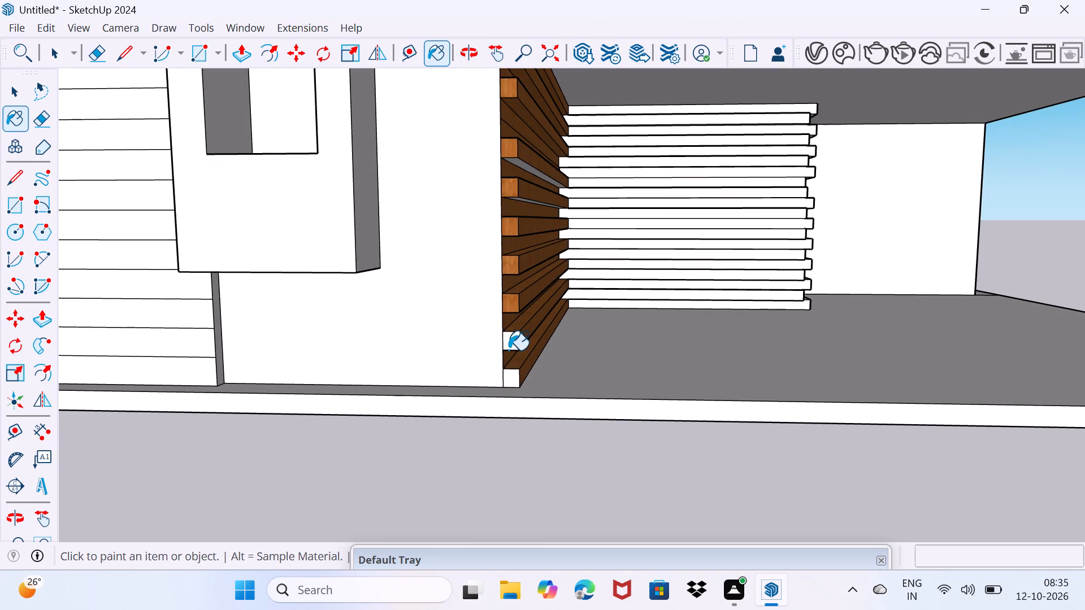
{"action": "left_click", "coordinate": [510, 343]}
{"action": "left_click", "coordinate": [510, 383]}
Paint the unpainted grey undersides of the side wall's middle strips with Wood Bamboo.
{"action": "scroll", "coordinate": [607, 291], "scroll_direction": "up", "scroll_amount": 7}
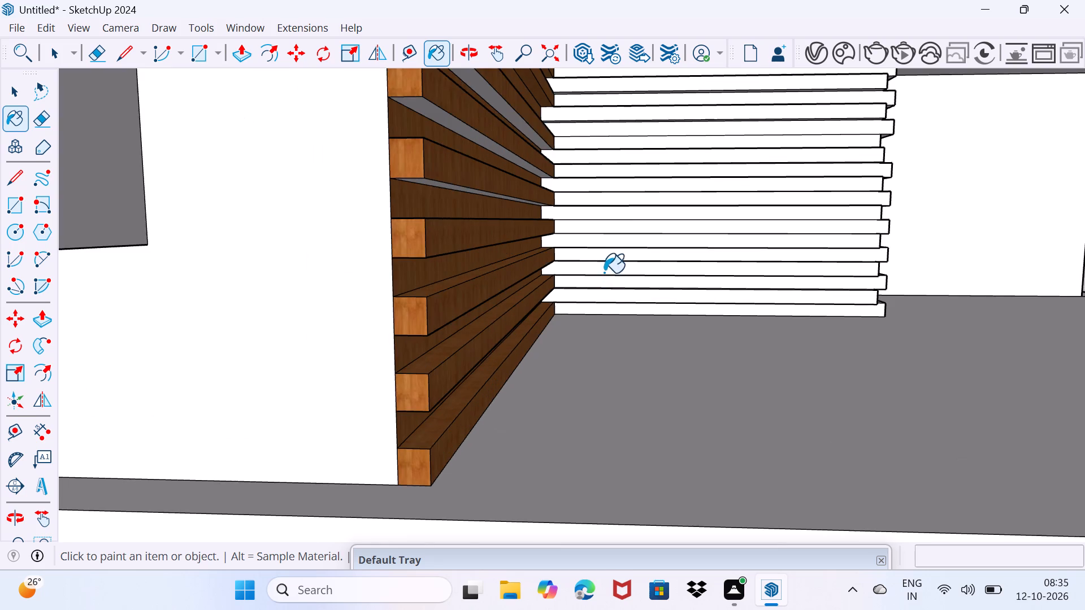
{"action": "left_click", "coordinate": [474, 147]}
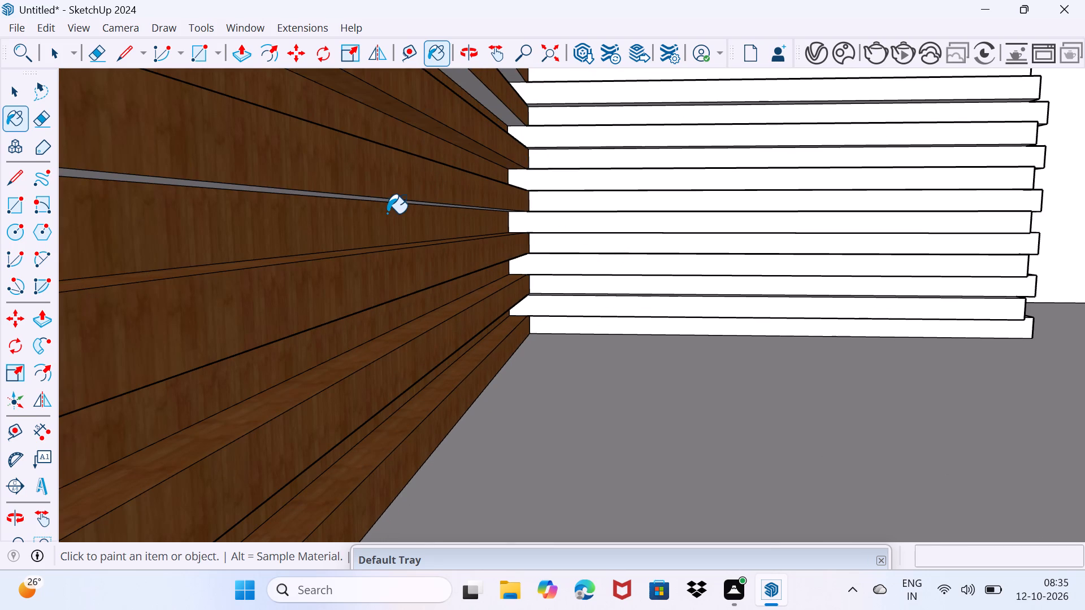
{"action": "left_click", "coordinate": [384, 203]}
{"action": "scroll", "coordinate": [363, 218], "scroll_direction": "up", "scroll_amount": 8}
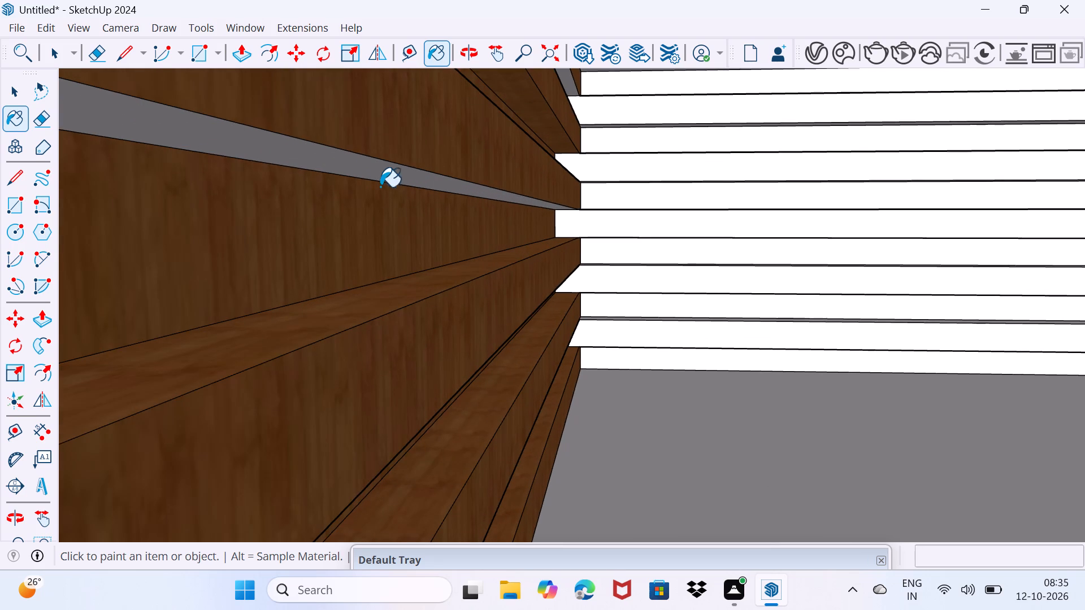
{"action": "left_click", "coordinate": [385, 176]}
{"action": "scroll", "coordinate": [388, 172], "scroll_direction": "down", "scroll_amount": 14}
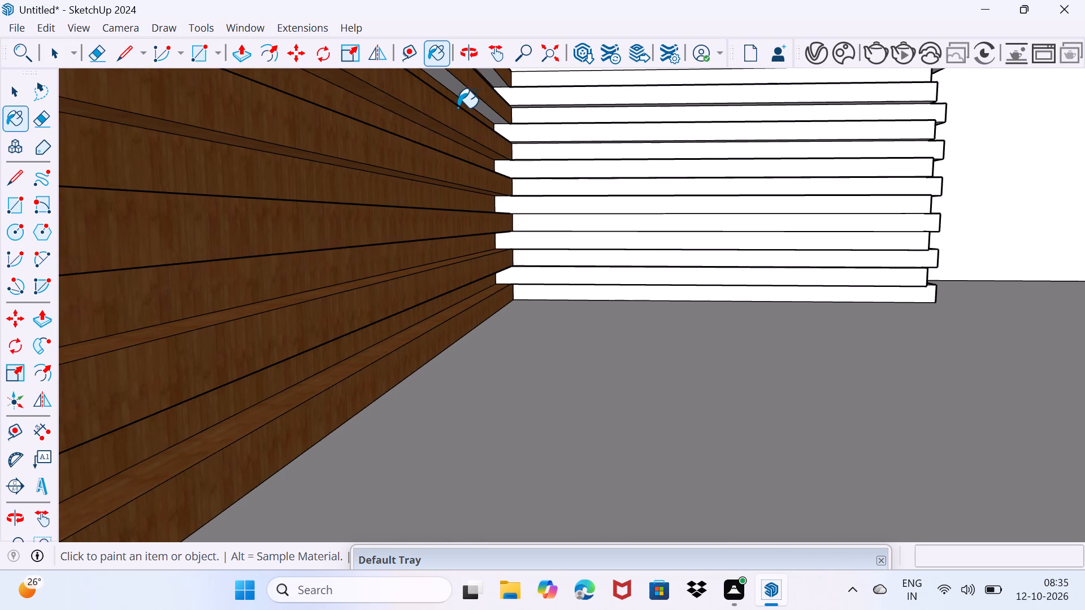
{"action": "left_click", "coordinate": [472, 95]}
Paint the three remaining grey strip undersides on the side wall, seen from below, with Wood Bamboo.
{"action": "middle_click_drag", "start_coordinate": [472, 91], "coordinate": [455, 289]}
{"action": "scroll", "coordinate": [455, 289], "scroll_direction": "down", "scroll_amount": 1}
{"action": "middle_click_drag", "start_coordinate": [454, 289], "coordinate": [460, 223]}
{"action": "scroll", "coordinate": [391, 323], "scroll_direction": "up", "scroll_amount": 1}
{"action": "middle_click_drag", "start_coordinate": [376, 364], "coordinate": [382, 342]}
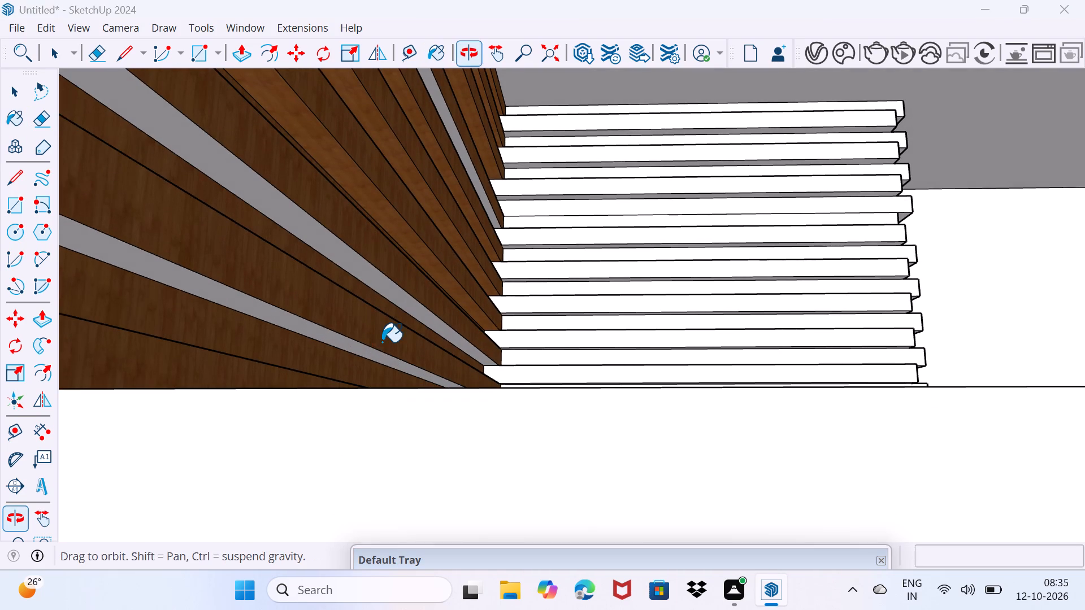
{"action": "left_click", "coordinate": [350, 347]}
{"action": "left_click", "coordinate": [377, 286]}
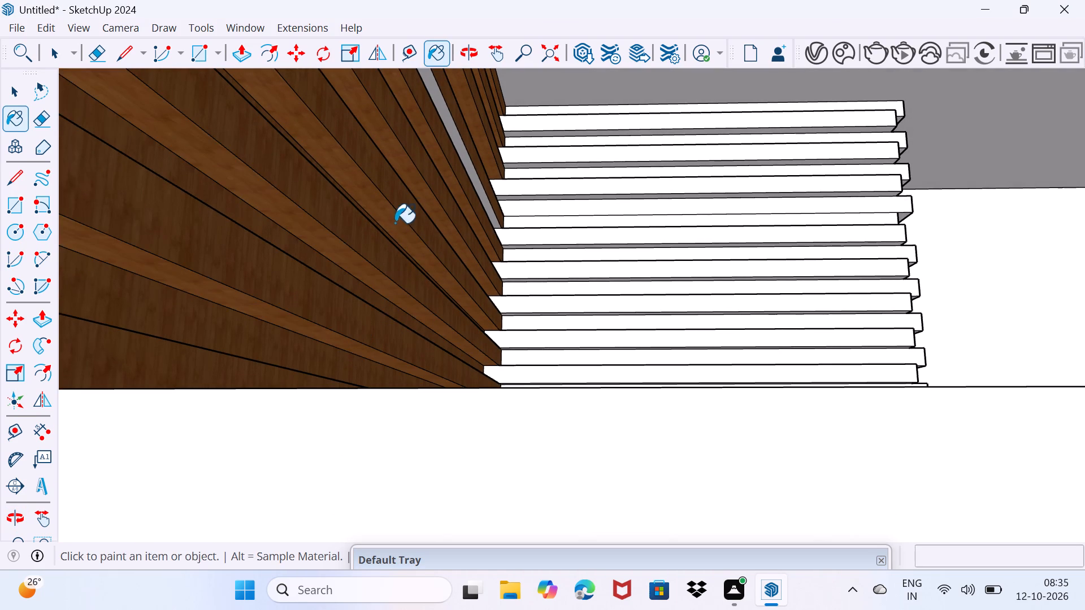
{"action": "left_click", "coordinate": [460, 155]}
Paint the undersides of the back wall's upper projecting strips and one recessed strip between them with Wood Bamboo.
{"action": "left_click", "coordinate": [556, 136]}
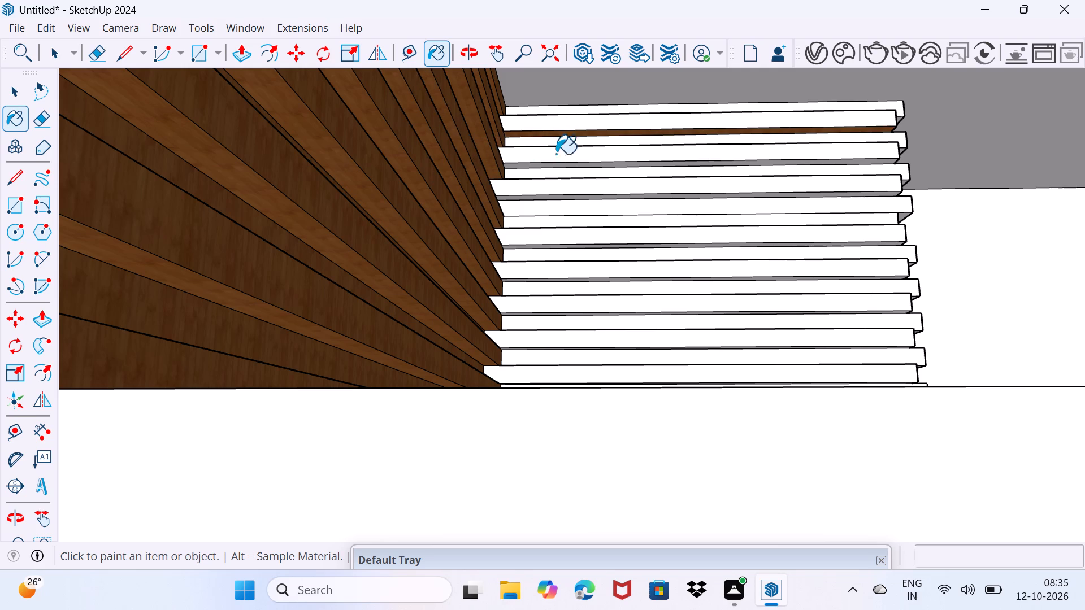
{"action": "left_click", "coordinate": [556, 169]}
{"action": "left_click", "coordinate": [563, 199]}
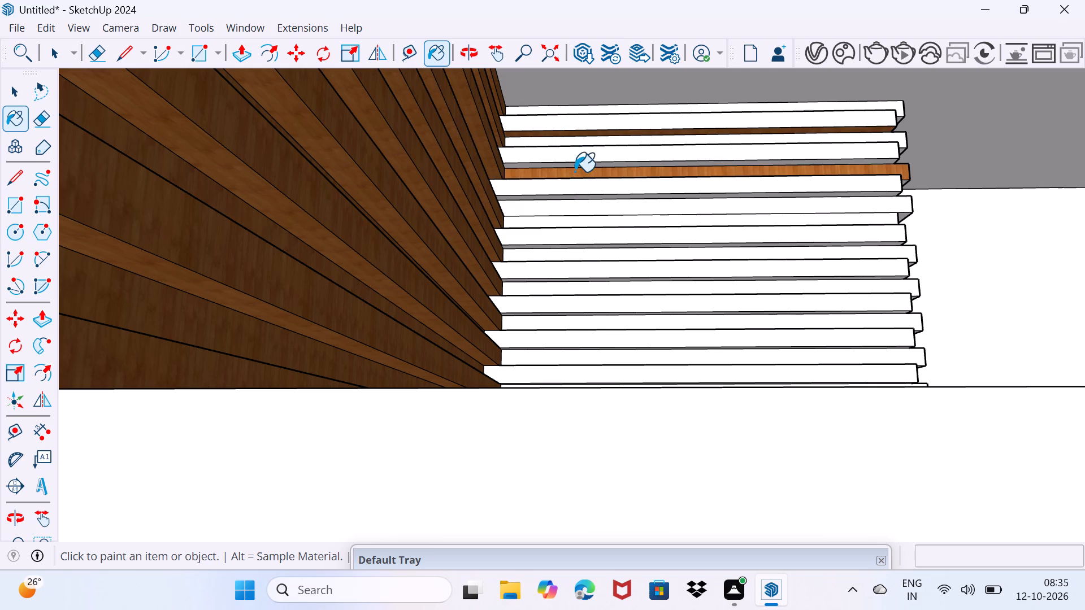
{"action": "scroll", "coordinate": [575, 169], "scroll_direction": "up", "scroll_amount": 2}
{"action": "left_click", "coordinate": [577, 165]}
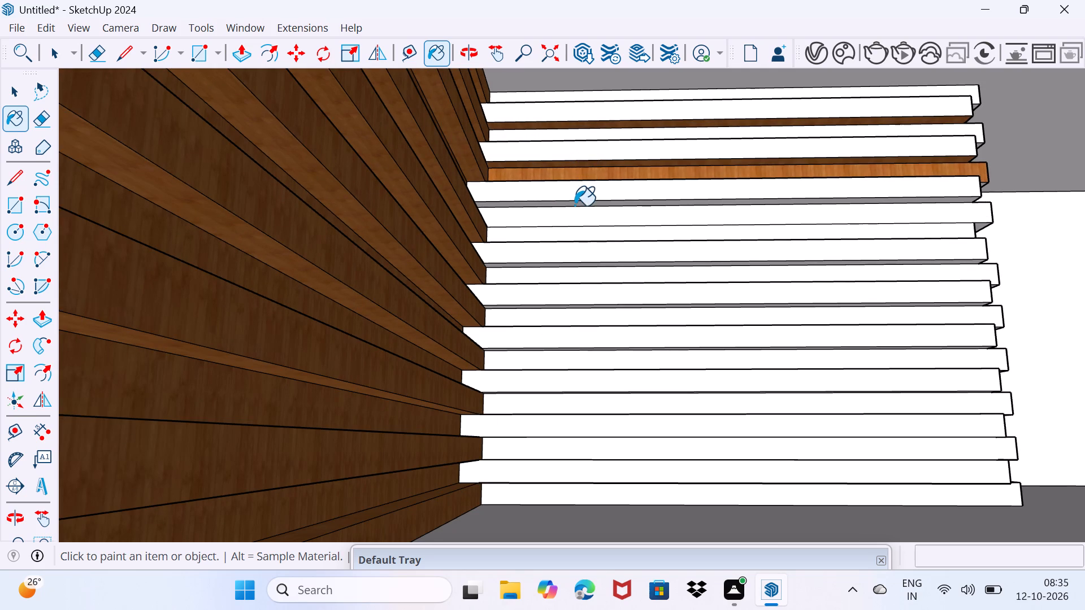
{"action": "left_click", "coordinate": [574, 207]}
{"action": "left_click", "coordinate": [587, 204]}
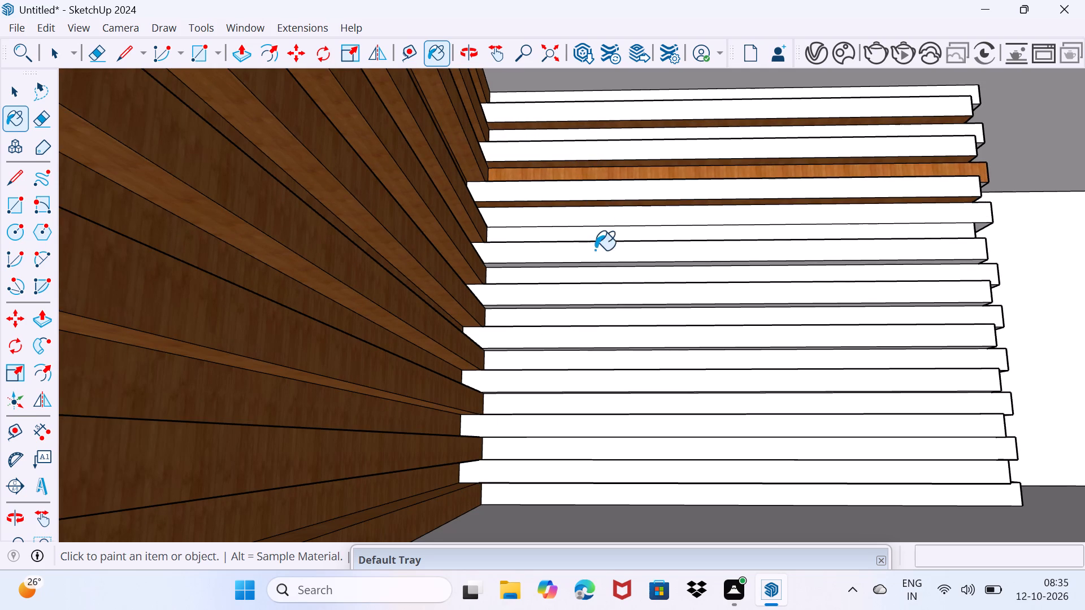
{"action": "left_click", "coordinate": [595, 265]}
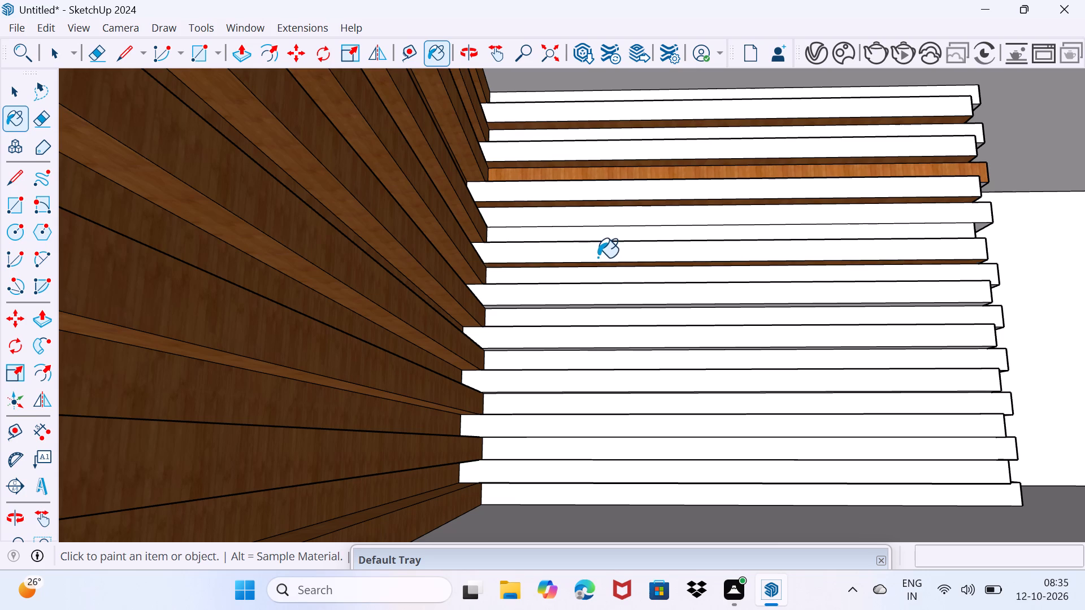
Paint seven unpainted strip front faces in the upper middle of the back wall with Wood Bamboo.
{"action": "left_click", "coordinate": [598, 233]}
{"action": "left_click", "coordinate": [603, 221]}
{"action": "left_click", "coordinate": [611, 296]}
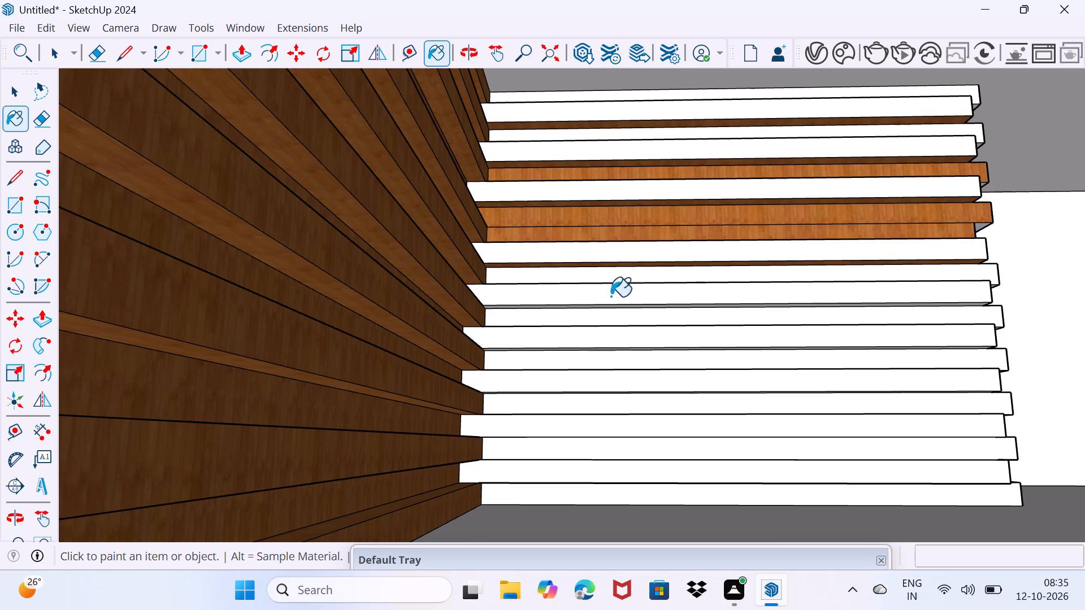
{"action": "left_click", "coordinate": [615, 276]}
{"action": "left_click", "coordinate": [617, 308]}
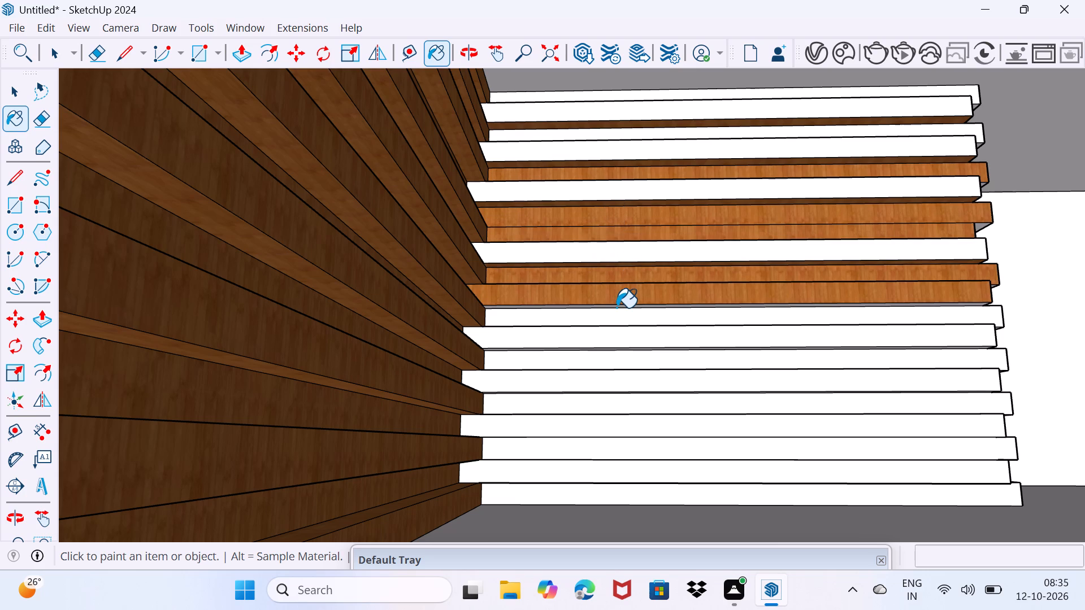
{"action": "left_click", "coordinate": [617, 314]}
{"action": "scroll", "coordinate": [618, 322], "scroll_direction": "up", "scroll_amount": 2}
{"action": "middle_click_drag", "start_coordinate": [617, 322], "coordinate": [619, 289]}
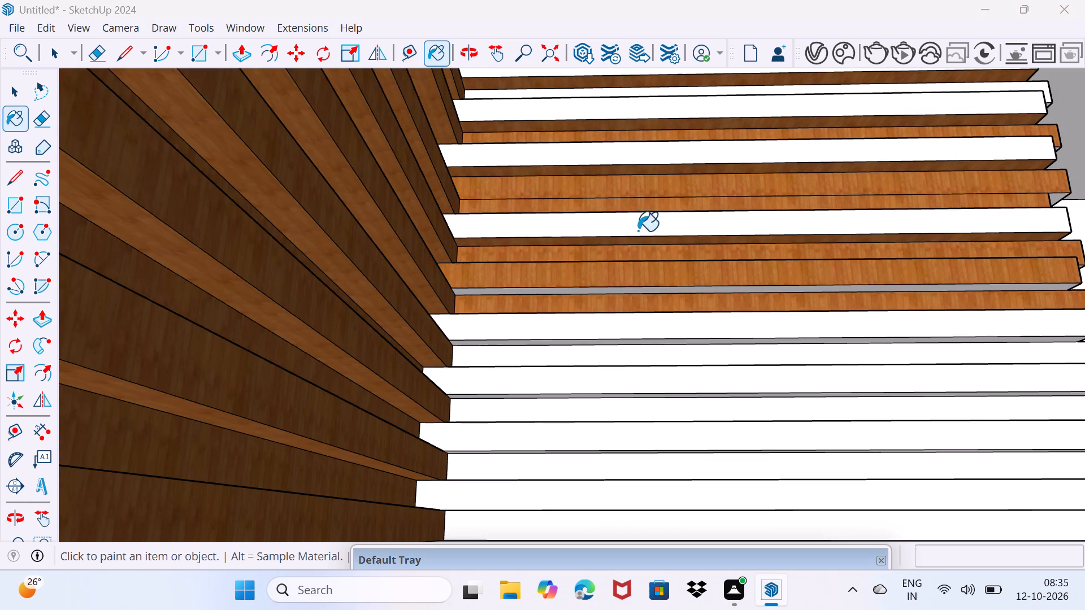
{"action": "left_click", "coordinate": [641, 225]}
{"action": "left_click", "coordinate": [657, 152]}
Paint the next four white strip faces down the back wall and the three grey undersides around them with Wood Bamboo.
{"action": "left_click", "coordinate": [656, 288]}
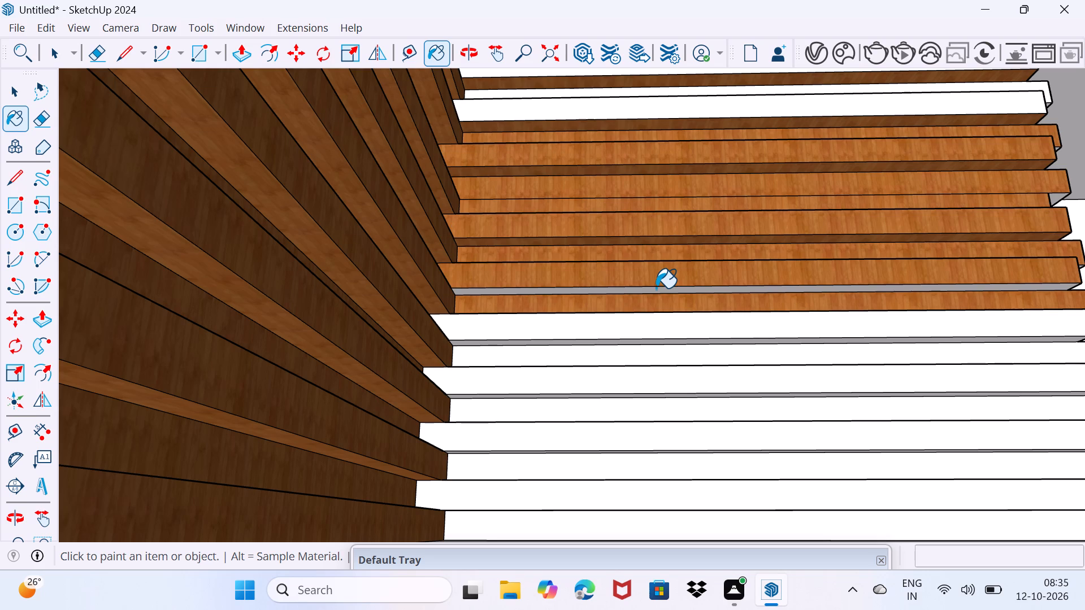
{"action": "left_click", "coordinate": [656, 292]}
{"action": "left_click", "coordinate": [666, 339]}
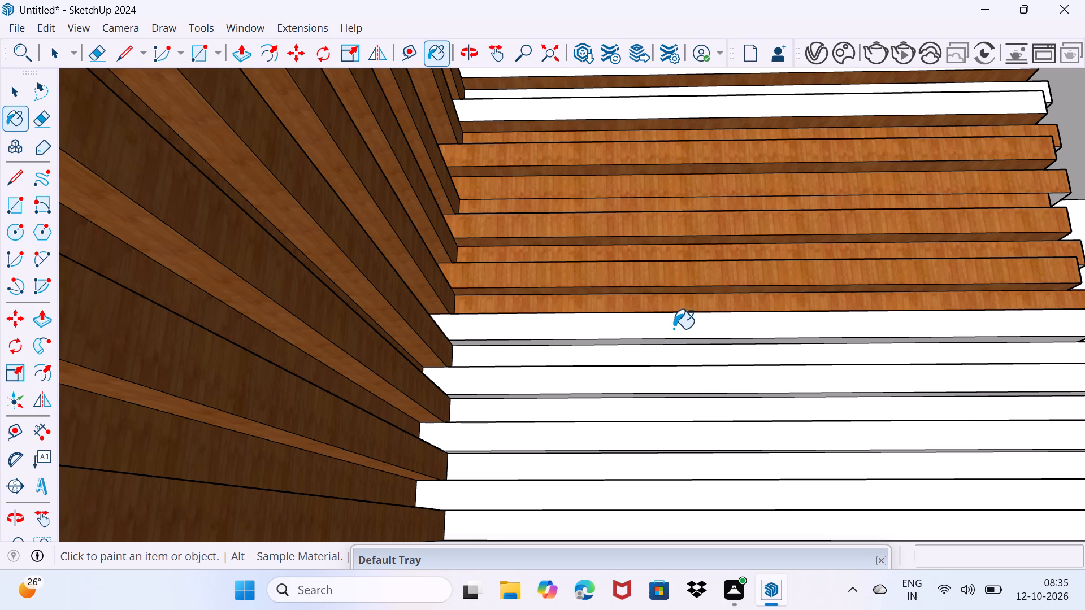
{"action": "left_click", "coordinate": [674, 329]}
{"action": "left_click", "coordinate": [671, 354]}
{"action": "left_click", "coordinate": [675, 341]}
{"action": "left_click", "coordinate": [671, 387]}
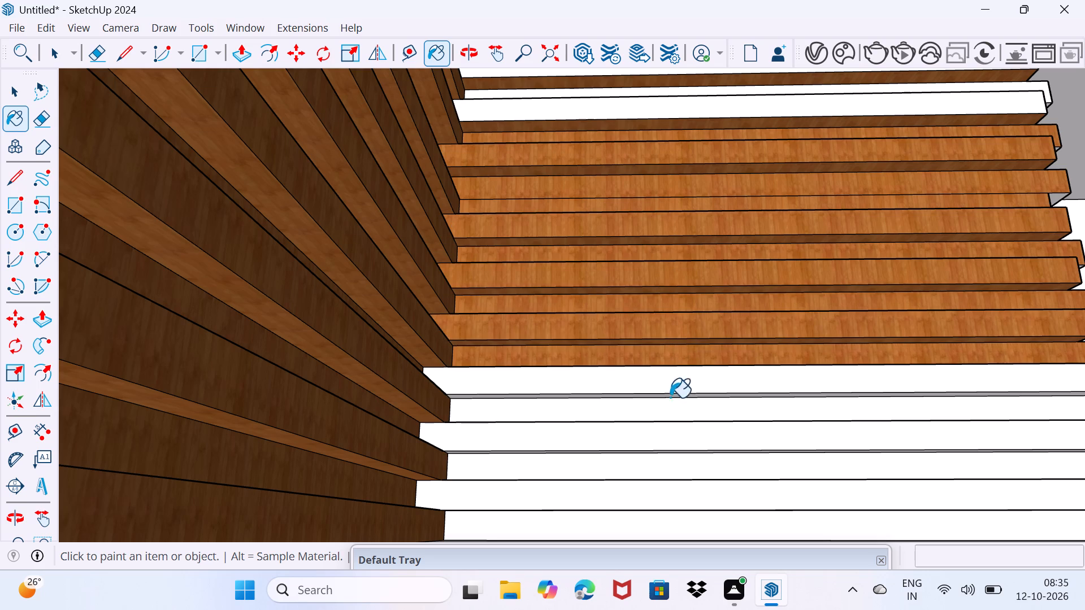
{"action": "left_click", "coordinate": [665, 409]}
{"action": "left_click", "coordinate": [674, 395]}
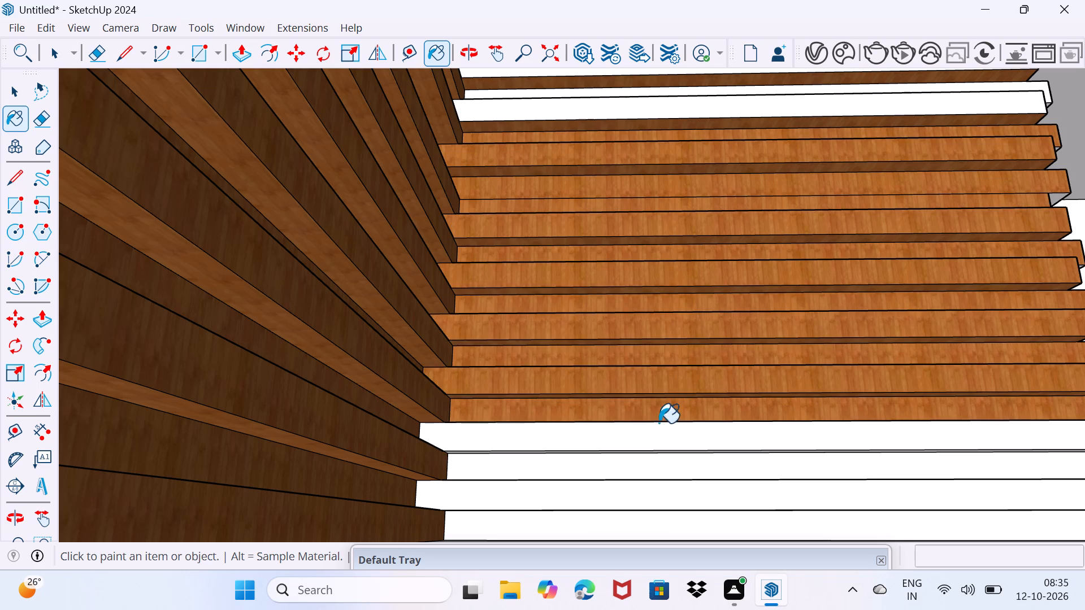
Paint the next two strip faces down the back wall and the thin underside between them with Wood Bamboo.
{"action": "left_click", "coordinate": [650, 446]}
{"action": "left_click", "coordinate": [666, 474]}
{"action": "scroll", "coordinate": [675, 452], "scroll_direction": "up", "scroll_amount": 2}
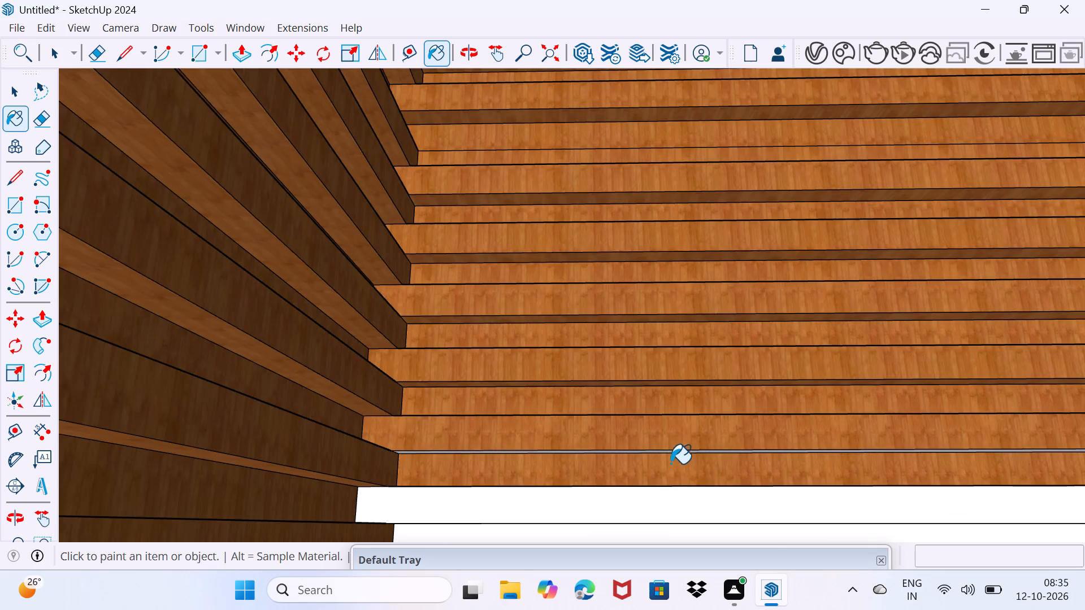
{"action": "middle_click_drag", "start_coordinate": [671, 464], "coordinate": [676, 467]}
{"action": "scroll", "coordinate": [676, 467], "scroll_direction": "up", "scroll_amount": 3}
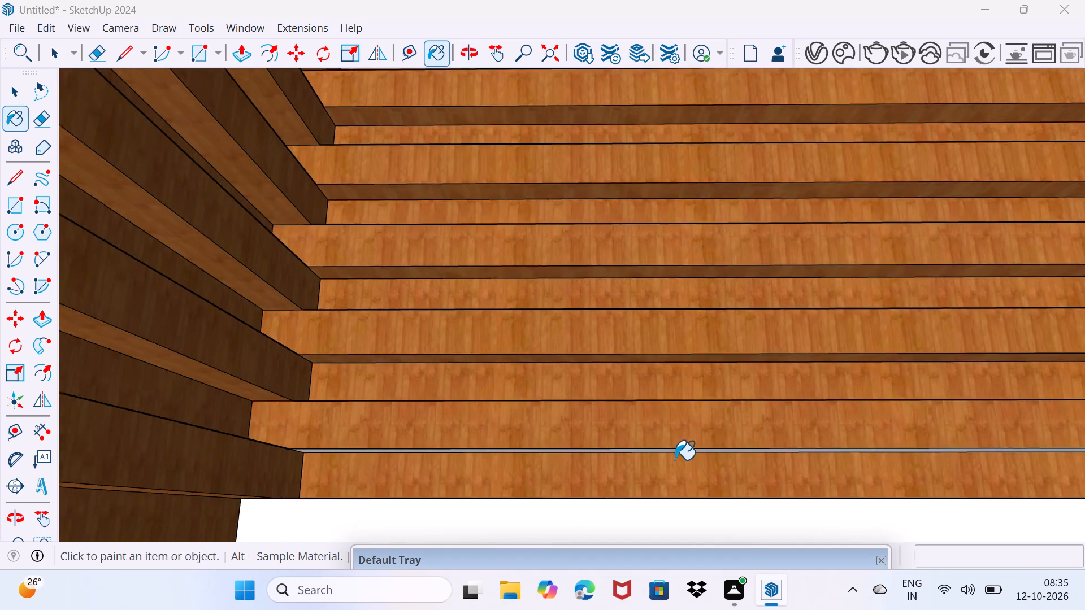
{"action": "scroll", "coordinate": [675, 460], "scroll_direction": "up", "scroll_amount": 1}
{"action": "middle_click_drag", "start_coordinate": [675, 460], "coordinate": [675, 452]}
{"action": "left_click", "coordinate": [678, 450]}
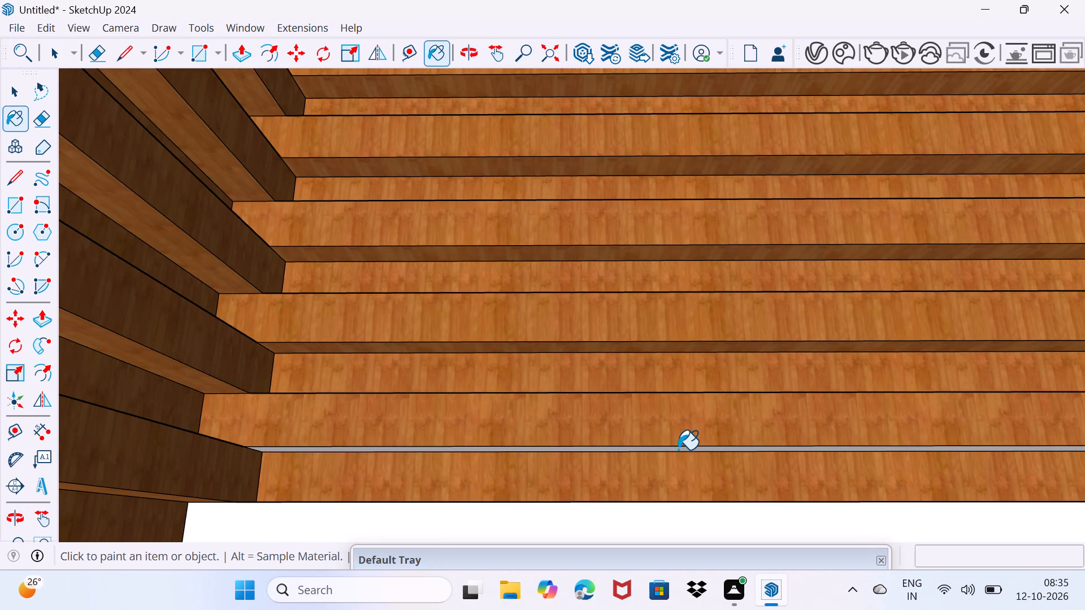
{"action": "scroll", "coordinate": [678, 448], "scroll_direction": "down", "scroll_amount": 5}
{"action": "middle_click_drag", "start_coordinate": [678, 448], "coordinate": [678, 456]}
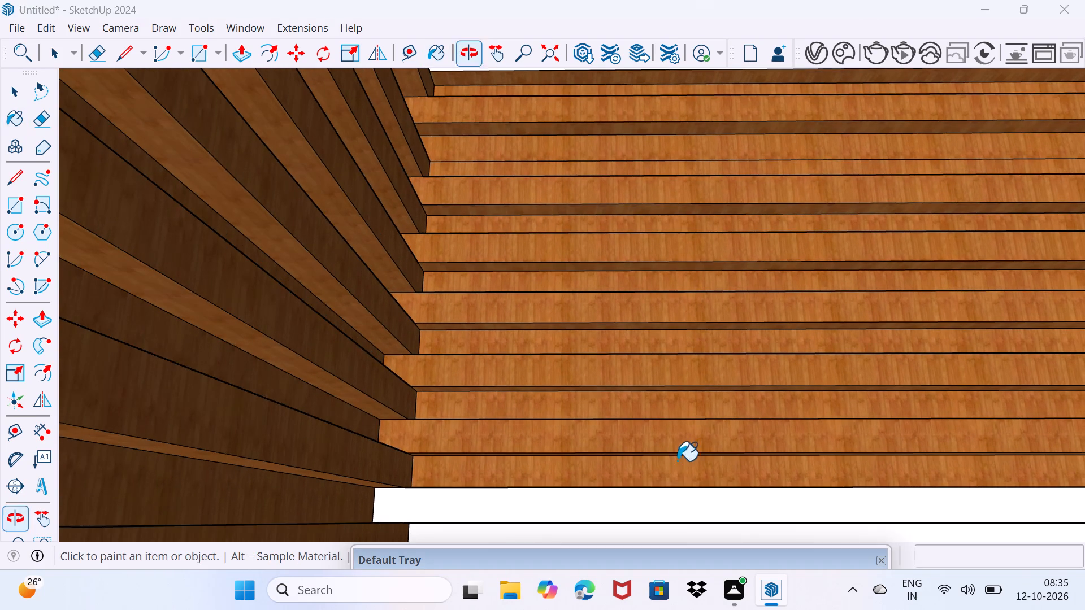
Paint the two lowest white strip faces of the back wall with Wood Bamboo, keeping the floor unpainted.
{"action": "left_click", "coordinate": [658, 503]}
{"action": "middle_click_drag", "start_coordinate": [653, 487], "coordinate": [648, 441], "text": "shift"}
{"action": "scroll", "coordinate": [653, 487], "scroll_direction": "down", "scroll_amount": 1, "text": "shift"}
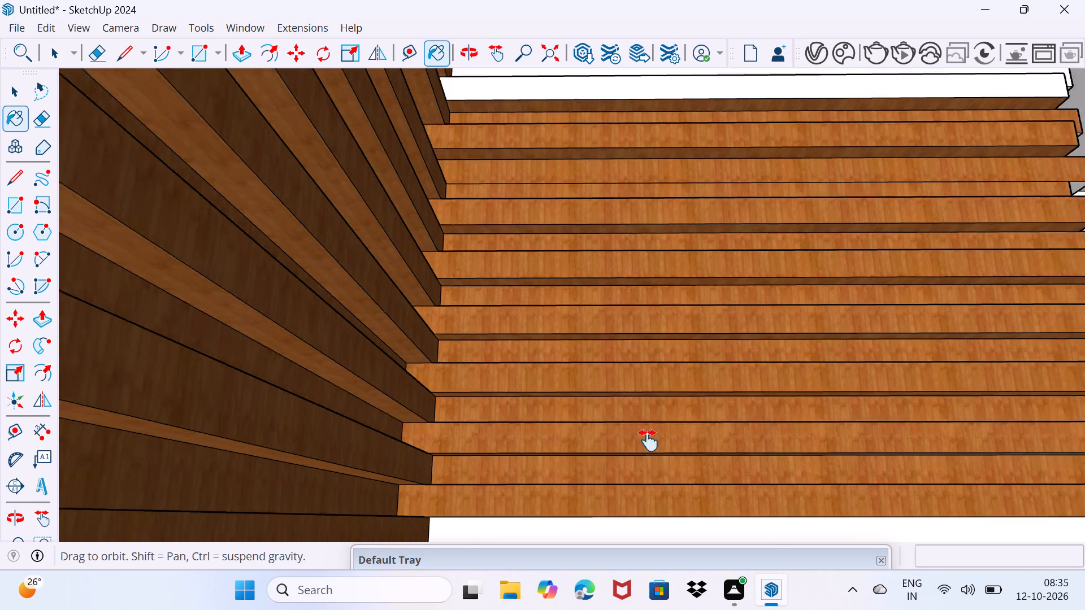
{"action": "middle_click_drag", "start_coordinate": [648, 441], "coordinate": [637, 481], "text": "shift"}
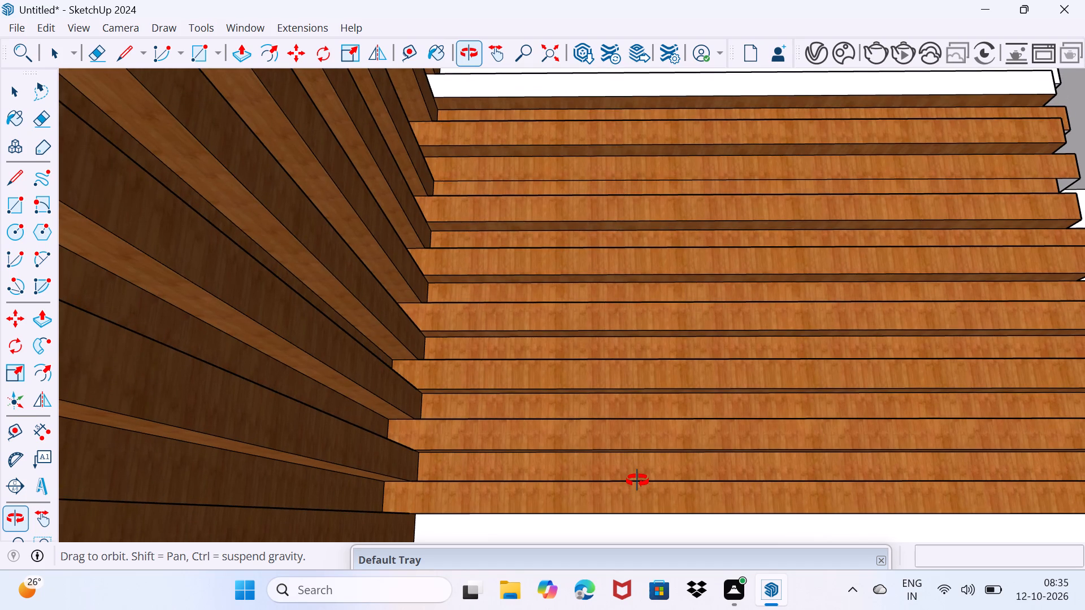
{"action": "middle_click_drag", "start_coordinate": [637, 481], "coordinate": [626, 504], "text": "shift"}
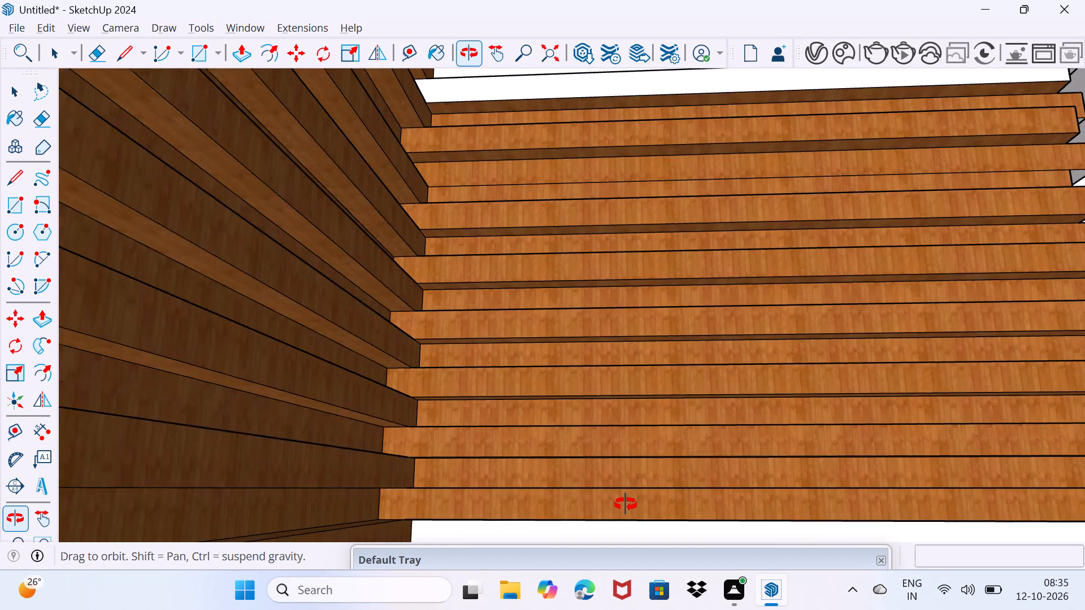
{"action": "middle_click_drag", "start_coordinate": [626, 504], "coordinate": [590, 422], "text": "shift"}
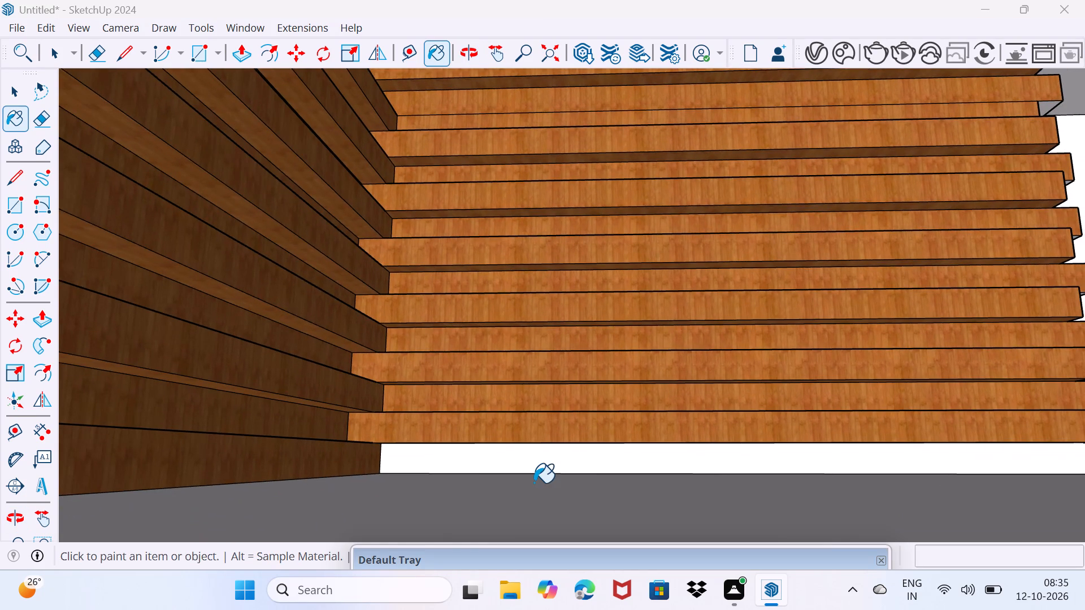
{"action": "left_click", "coordinate": [533, 483]}
{"action": "key", "text": "ctrl+z"}
{"action": "left_click", "coordinate": [537, 467]}
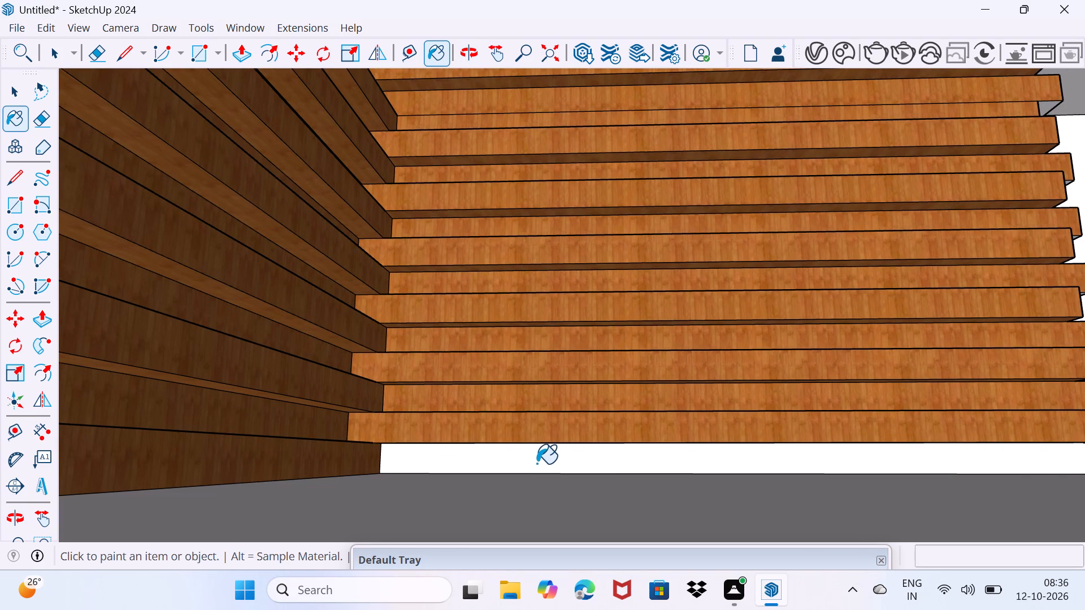
Paint the lowest projecting strip's underside and the top ledges of the back wall's three lowest unpainted strips with Wood Bamboo.
{"action": "scroll", "coordinate": [537, 463], "scroll_direction": "up", "scroll_amount": 11}
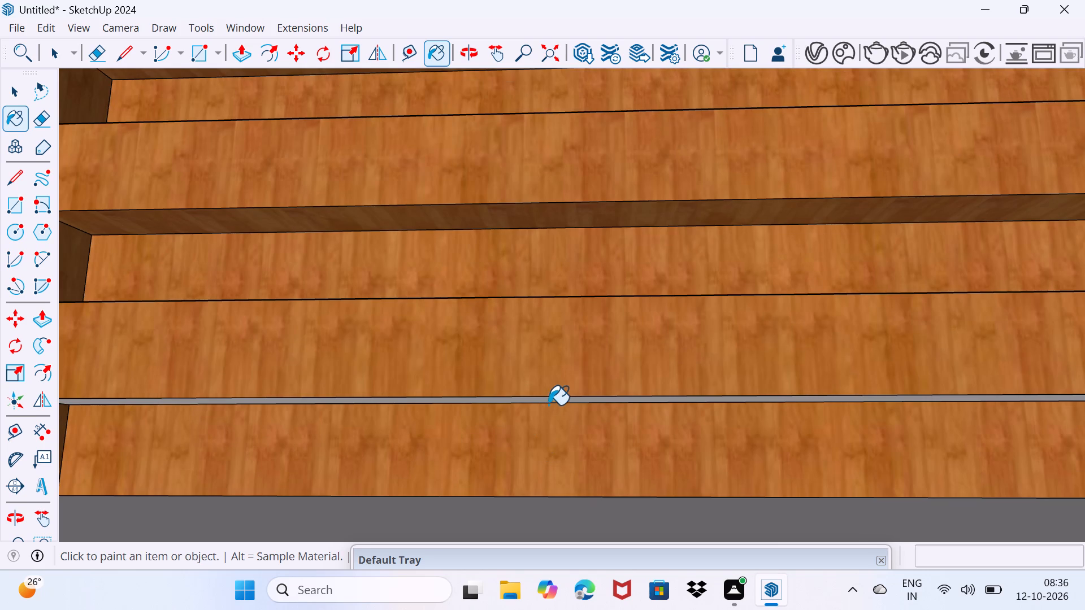
{"action": "left_click", "coordinate": [553, 399]}
{"action": "scroll", "coordinate": [556, 372], "scroll_direction": "down", "scroll_amount": 3}
{"action": "middle_click_drag", "start_coordinate": [554, 352], "coordinate": [538, 453]}
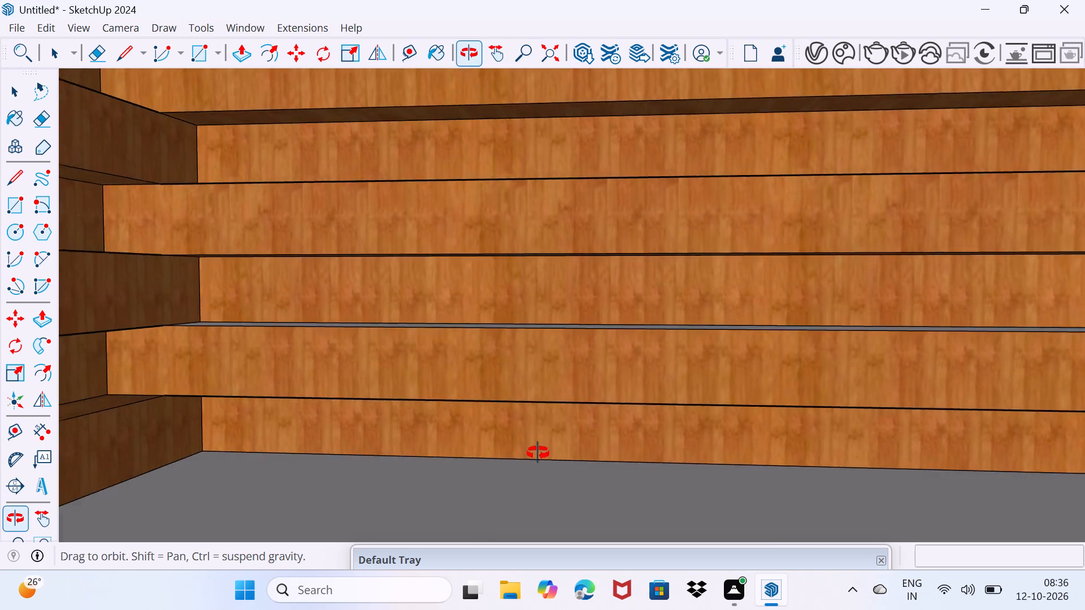
{"action": "middle_click_drag", "start_coordinate": [538, 453], "coordinate": [539, 451]}
{"action": "left_click", "coordinate": [554, 329]}
{"action": "middle_click_drag", "start_coordinate": [560, 320], "coordinate": [546, 495], "text": "shift"}
{"action": "left_click", "coordinate": [559, 377]}
{"action": "middle_click_drag", "start_coordinate": [559, 349], "coordinate": [559, 350], "text": "shift"}
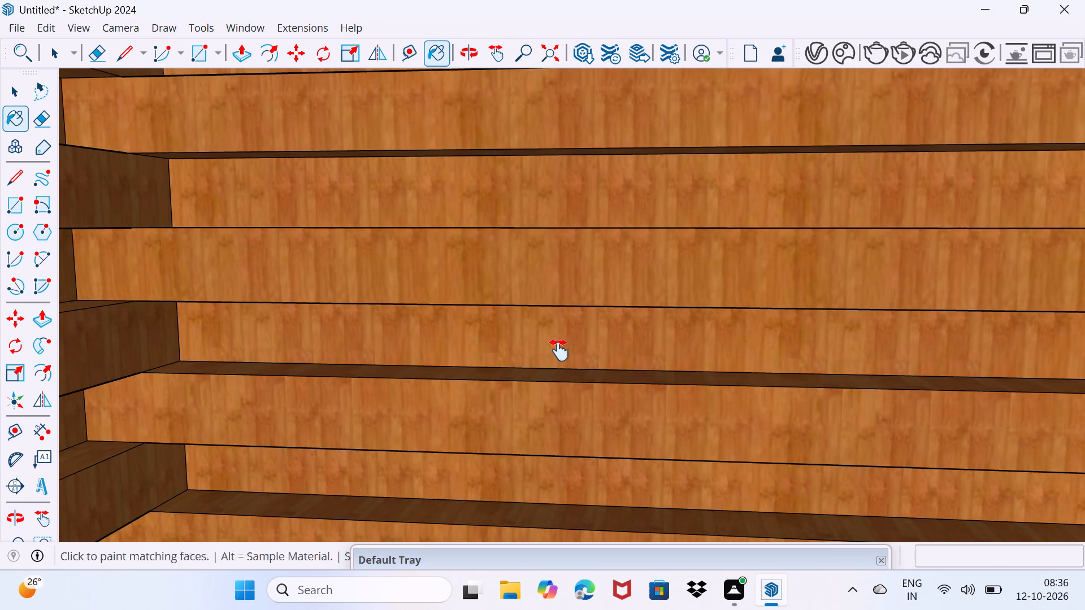
{"action": "middle_click_drag", "start_coordinate": [559, 350], "coordinate": [549, 494], "text": "shift"}
{"action": "left_click", "coordinate": [554, 381]}
Paint the next four grey top ledges up the back wall with Wood Bamboo.
{"action": "middle_click_drag", "start_coordinate": [557, 396], "coordinate": [576, 329]}
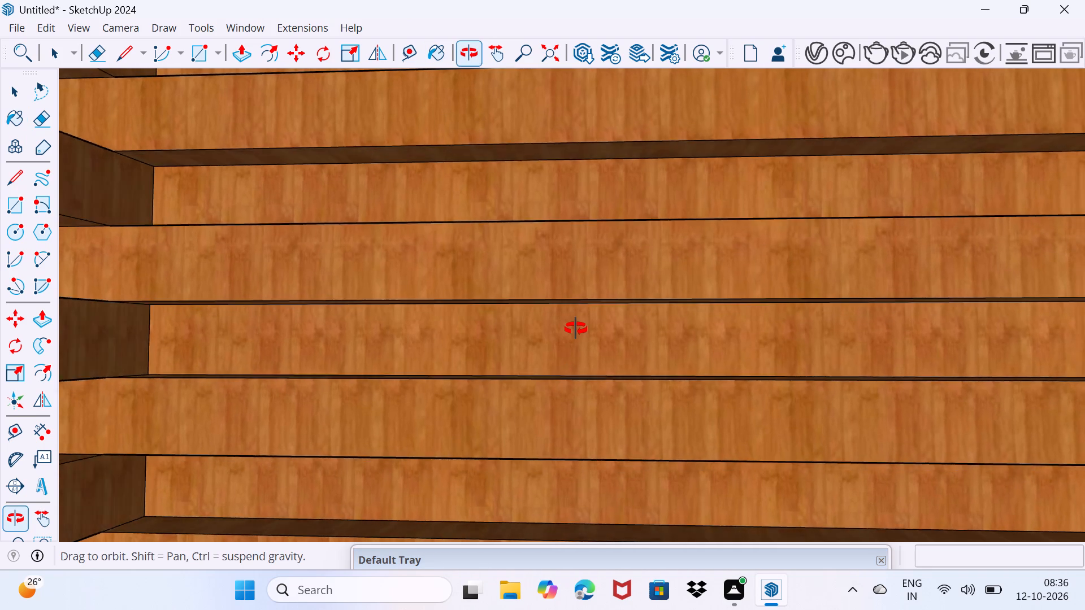
{"action": "middle_click_drag", "start_coordinate": [576, 329], "coordinate": [579, 446]}
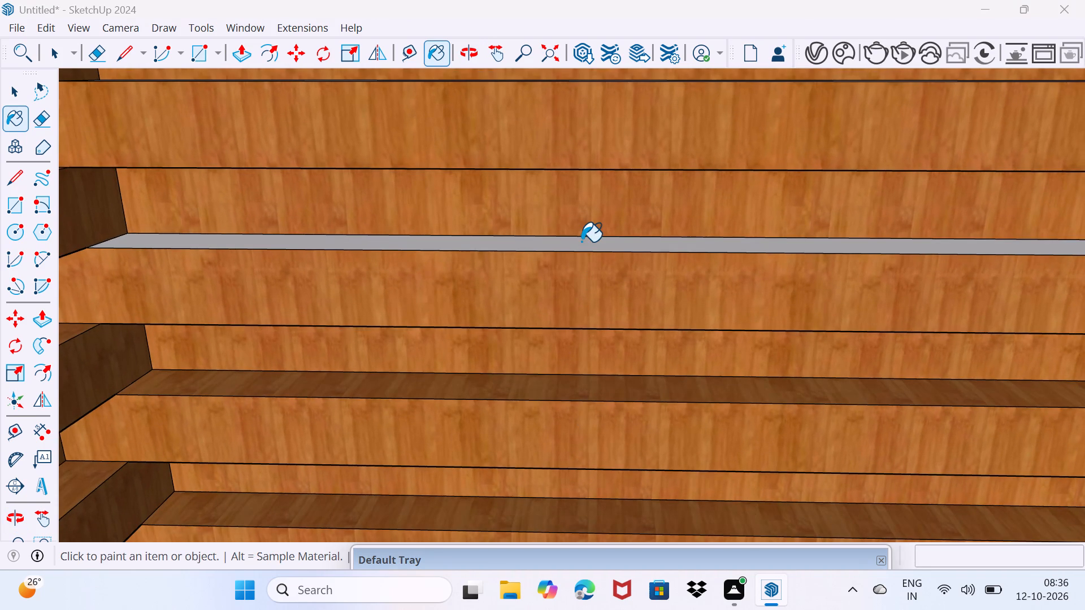
{"action": "left_click", "coordinate": [581, 242]}
{"action": "middle_click_drag", "start_coordinate": [581, 242], "coordinate": [573, 502], "text": "shift"}
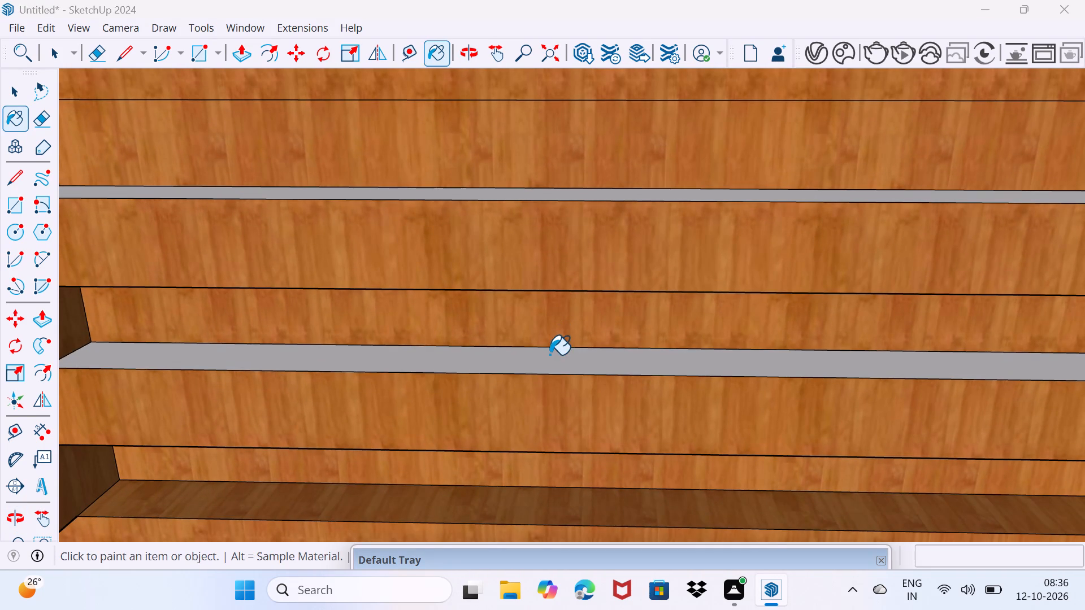
{"action": "left_click", "coordinate": [550, 356]}
{"action": "middle_click_drag", "start_coordinate": [550, 347], "coordinate": [545, 509]}
{"action": "left_click", "coordinate": [546, 385]}
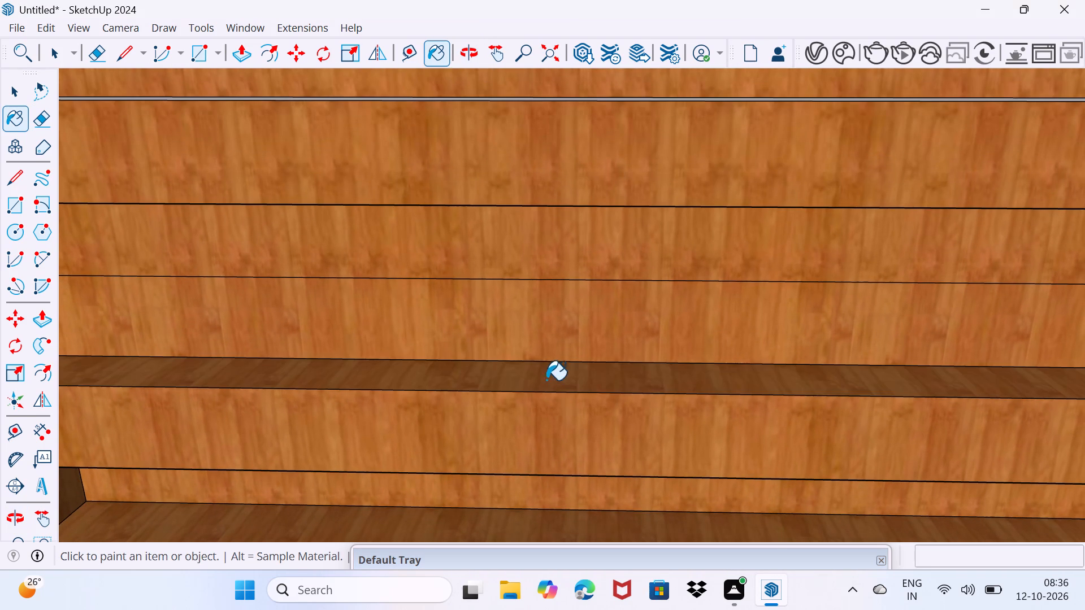
{"action": "middle_click_drag", "start_coordinate": [550, 370], "coordinate": [549, 568], "text": "shift"}
{"action": "left_click", "coordinate": [557, 317]}
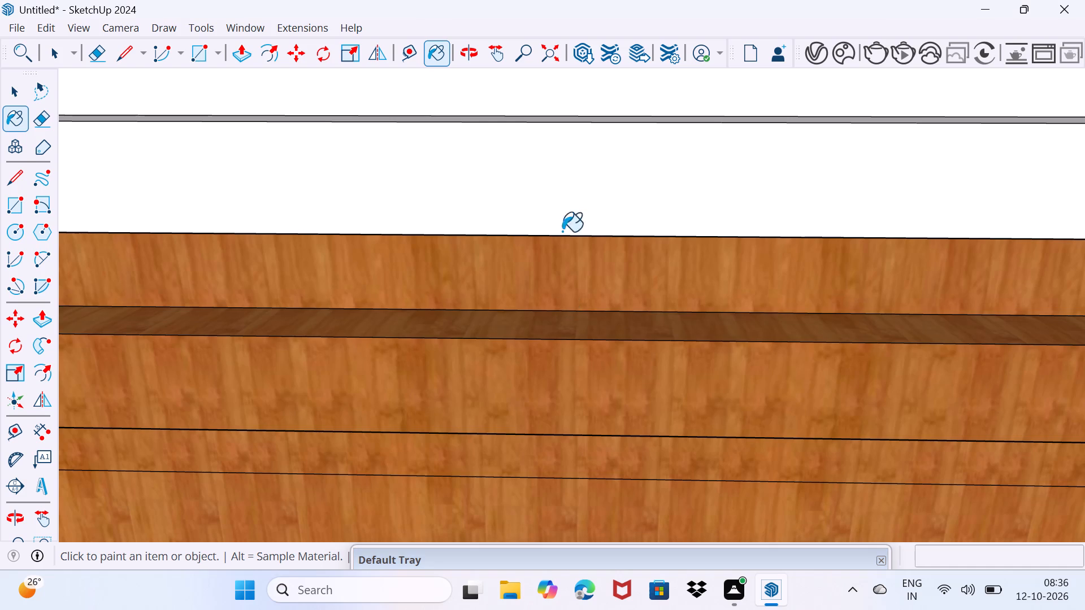
Paint the remaining white strip faces at the top of the back wall and the grey ledge between them with Wood Bamboo.
{"action": "left_click", "coordinate": [578, 184]}
{"action": "middle_click_drag", "start_coordinate": [578, 184], "coordinate": [568, 427]}
{"action": "left_click", "coordinate": [566, 348]}
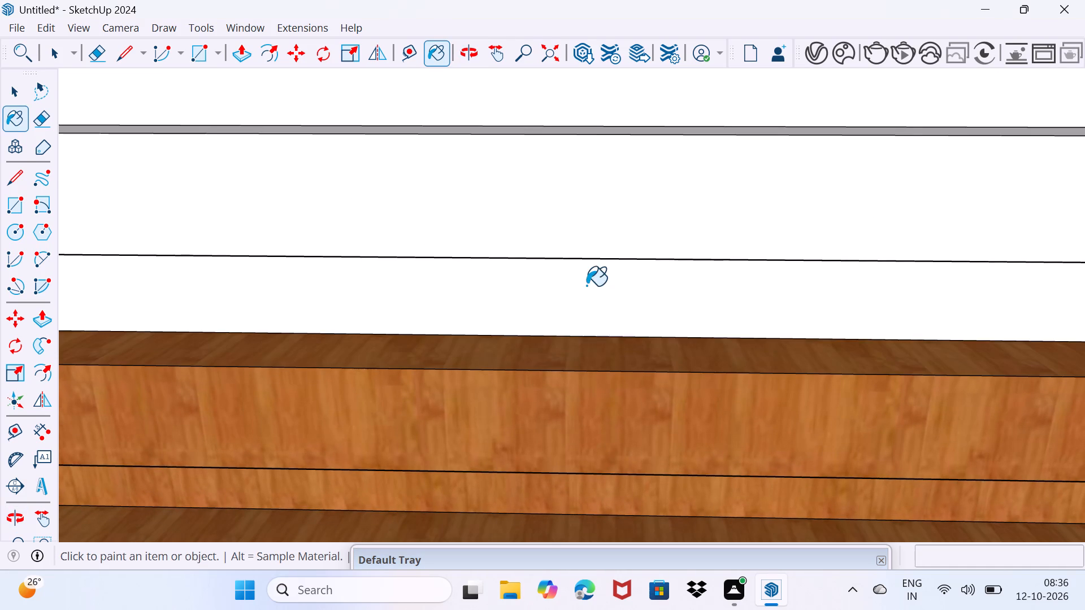
{"action": "left_click", "coordinate": [588, 281]}
{"action": "left_click", "coordinate": [591, 233]}
{"action": "middle_click_drag", "start_coordinate": [593, 182], "coordinate": [600, 336], "text": "shift"}
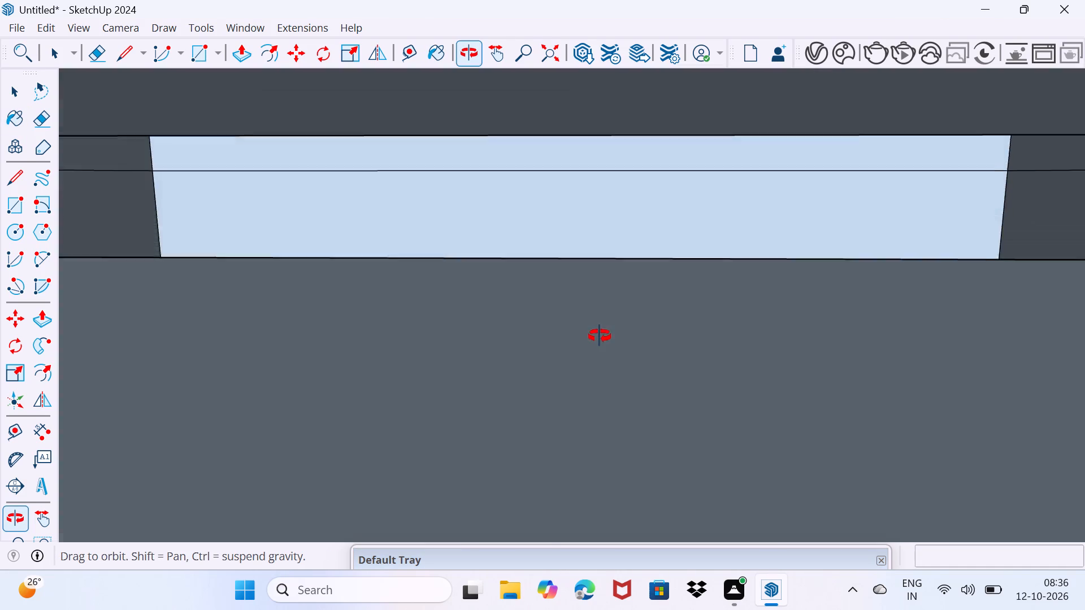
{"action": "middle_click_drag", "start_coordinate": [600, 336], "coordinate": [600, 335], "text": "shift"}
{"action": "scroll", "coordinate": [600, 335], "scroll_direction": "down", "scroll_amount": 12}
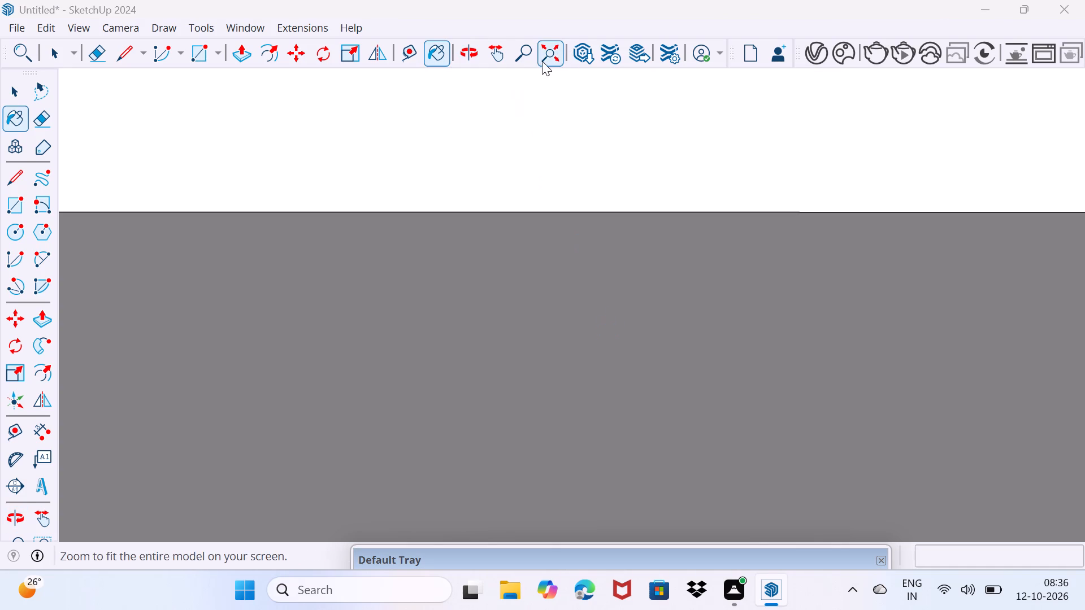
{"action": "left_click", "coordinate": [546, 60]}
{"action": "scroll", "coordinate": [814, 419], "scroll_direction": "up", "scroll_amount": 9}
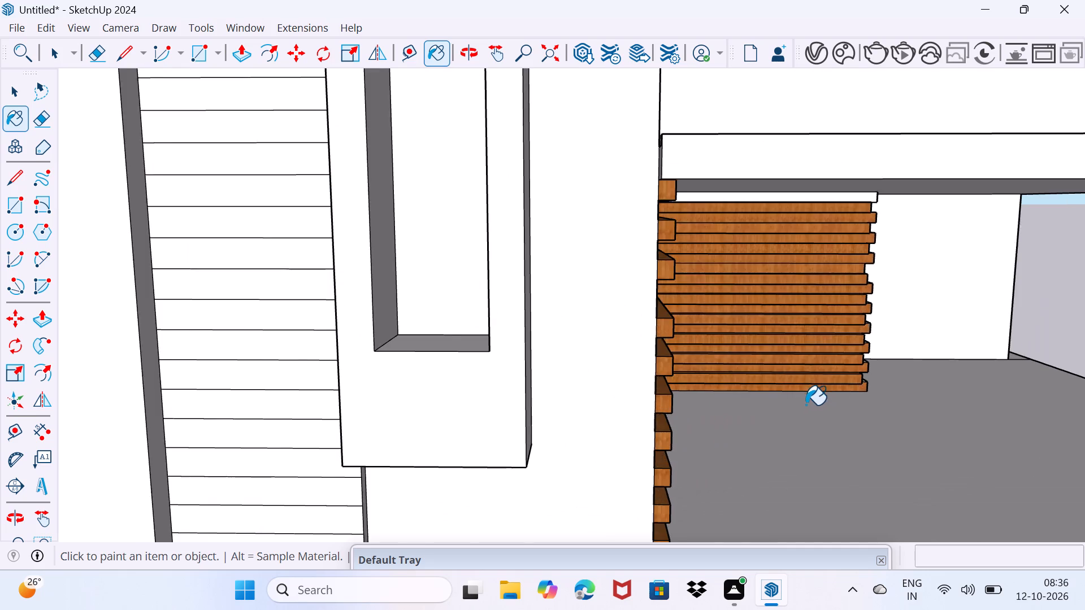
{"action": "middle_click_drag", "start_coordinate": [806, 405], "coordinate": [728, 349]}
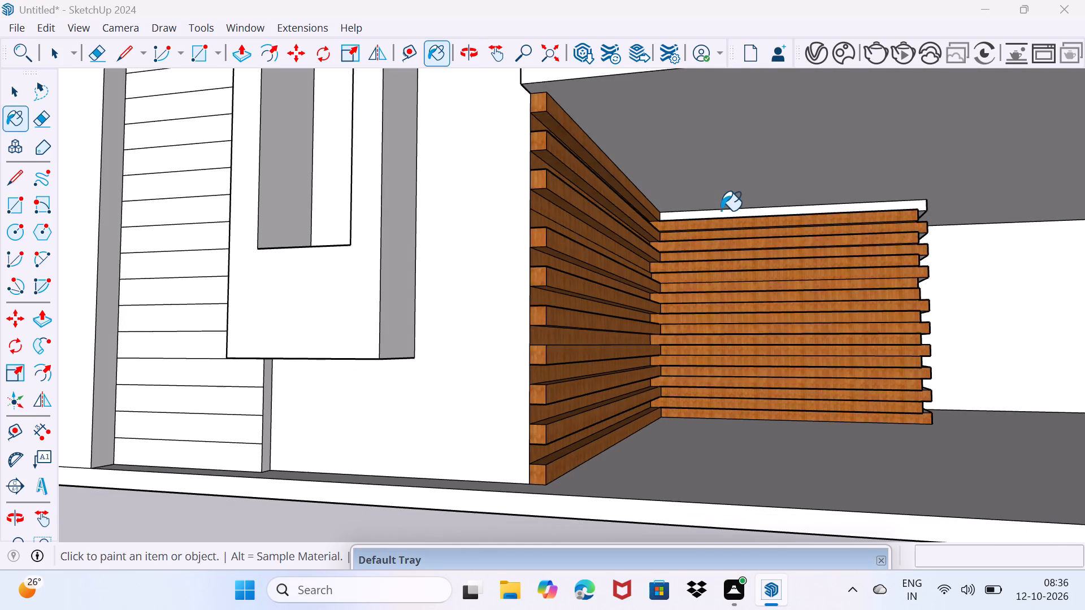
{"action": "left_click", "coordinate": [721, 211]}
Paint the six uppermost white strip faces on the back wall cladding's free end with Wood Bamboo.
{"action": "scroll", "coordinate": [760, 255], "scroll_direction": "up", "scroll_amount": 2}
{"action": "middle_click_drag", "start_coordinate": [757, 261], "coordinate": [657, 347]}
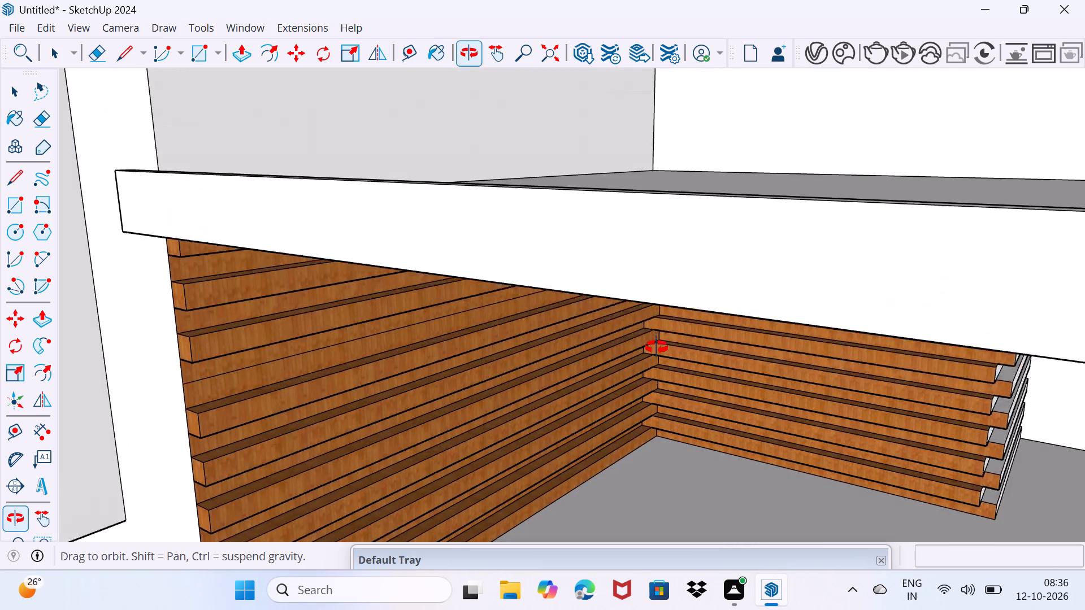
{"action": "middle_click_drag", "start_coordinate": [657, 347], "coordinate": [482, 326]}
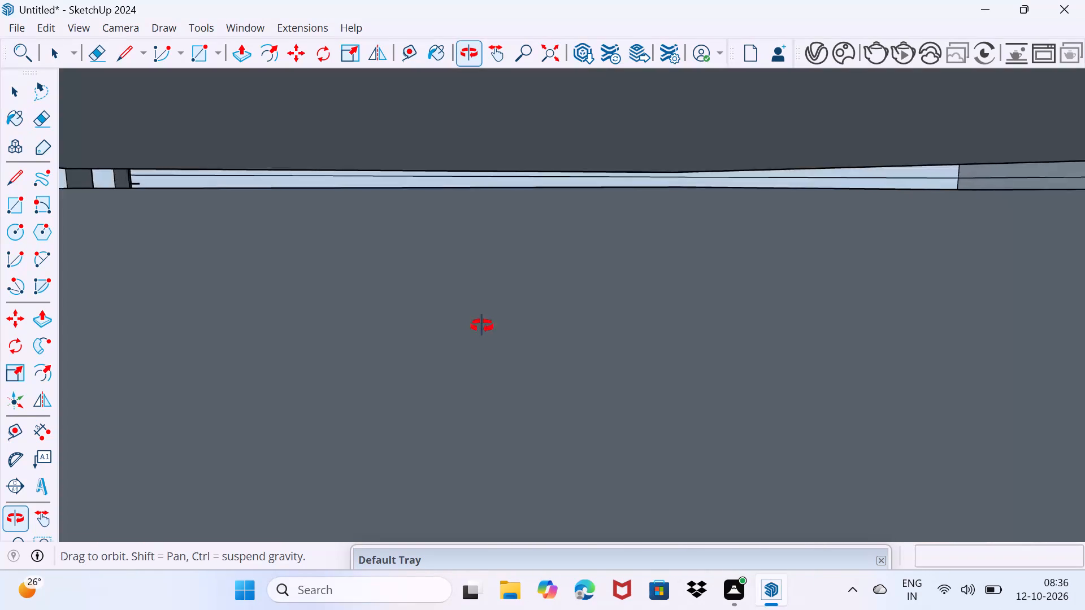
{"action": "middle_click_drag", "start_coordinate": [482, 326], "coordinate": [635, 286]}
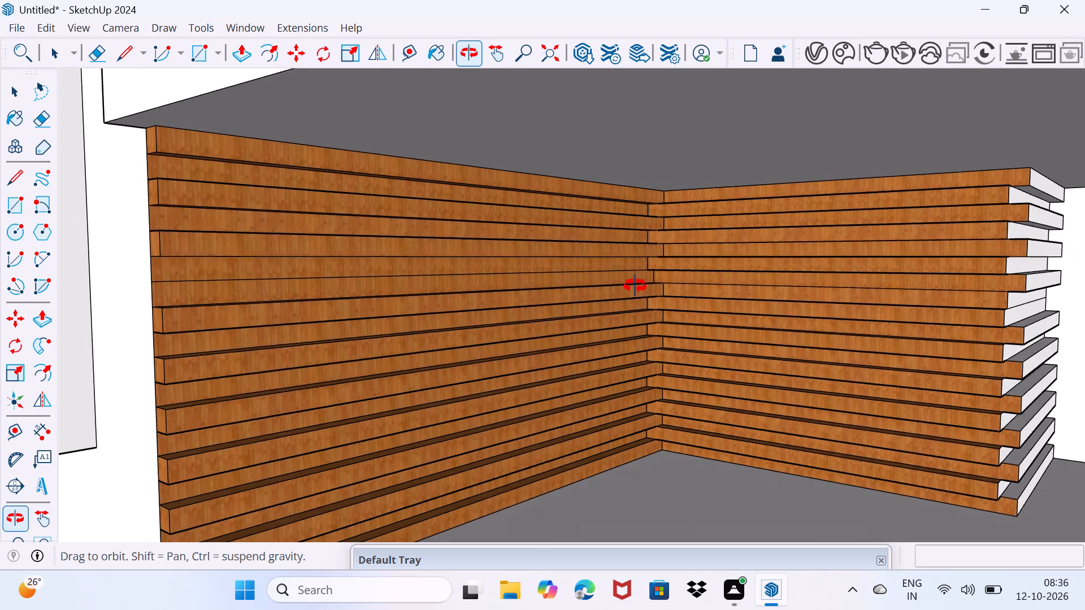
{"action": "middle_click_drag", "start_coordinate": [635, 286], "coordinate": [565, 299]}
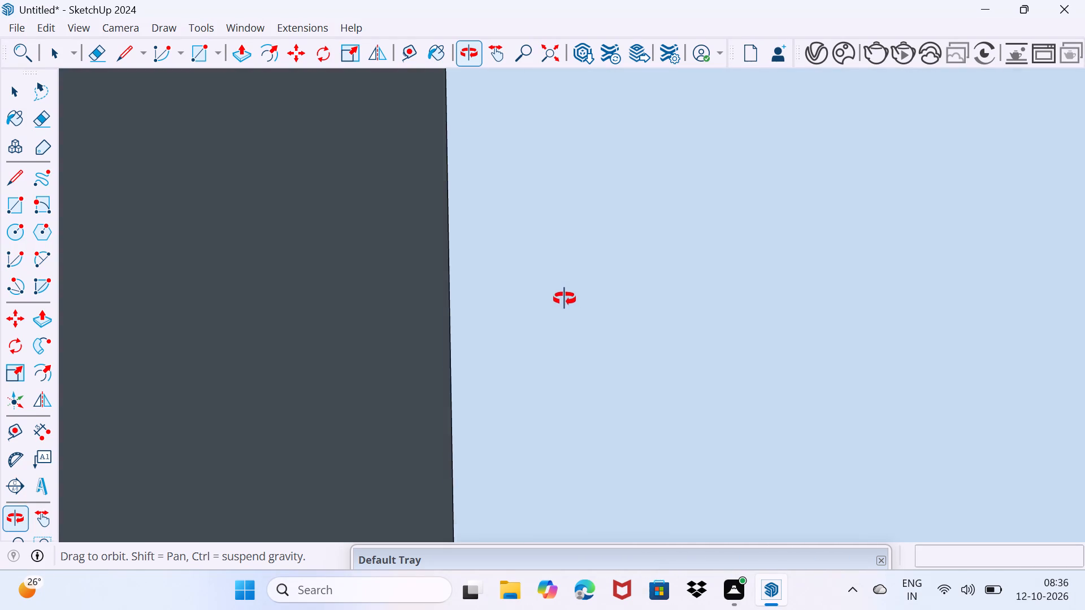
{"action": "middle_click_drag", "start_coordinate": [565, 299], "coordinate": [564, 299]}
{"action": "left_click", "coordinate": [544, 64]}
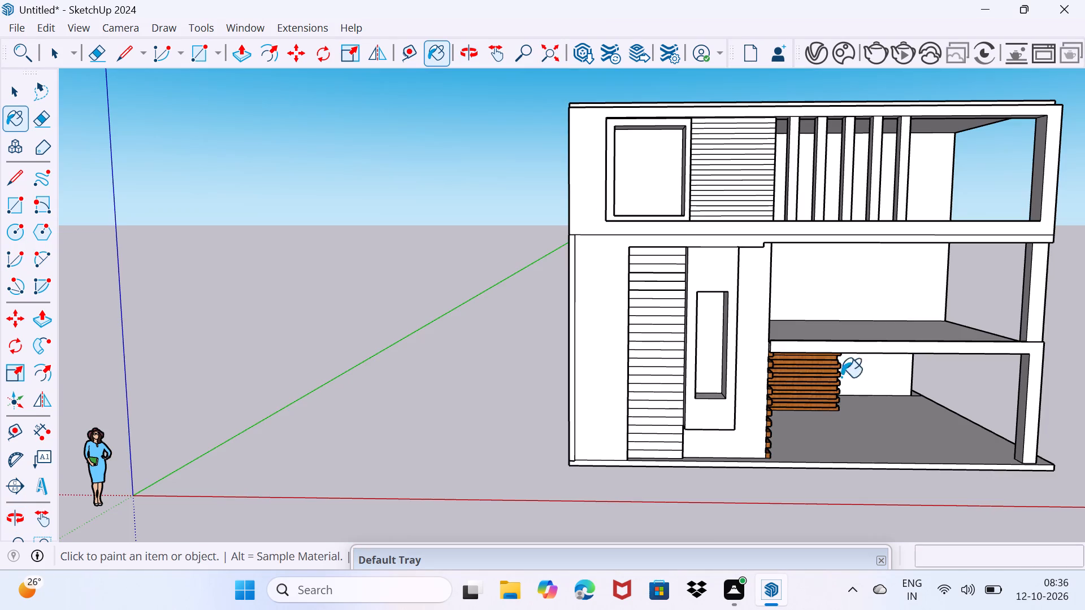
{"action": "scroll", "coordinate": [883, 408], "scroll_direction": "up", "scroll_amount": 6}
{"action": "middle_click_drag", "start_coordinate": [881, 408], "coordinate": [473, 394]}
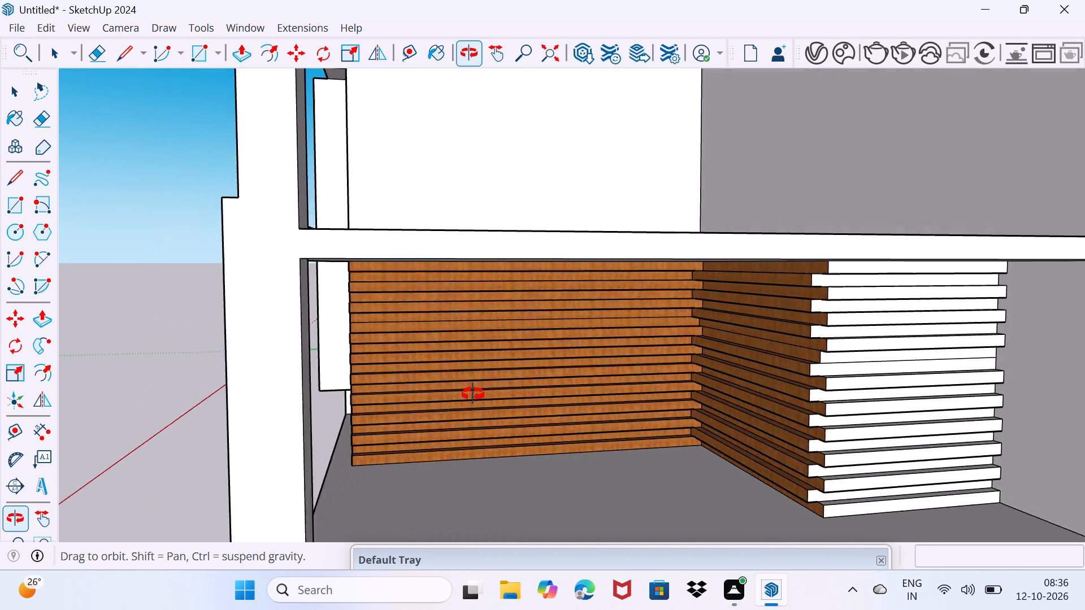
{"action": "middle_click_drag", "start_coordinate": [473, 394], "coordinate": [421, 363]}
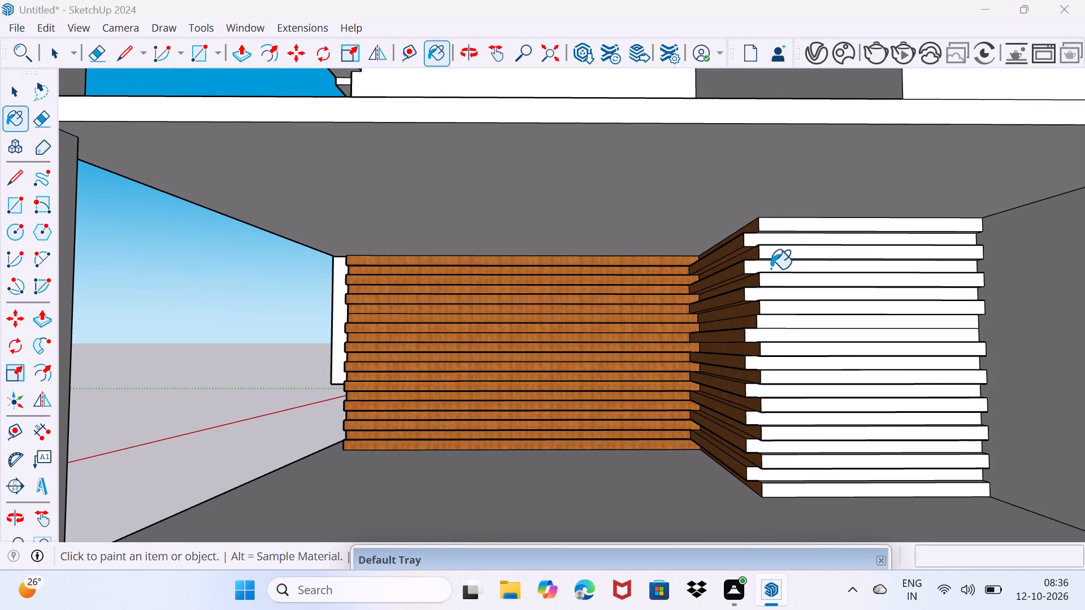
{"action": "scroll", "coordinate": [774, 263], "scroll_direction": "up", "scroll_amount": 3}
{"action": "left_click", "coordinate": [792, 202]}
{"action": "left_click", "coordinate": [785, 230]}
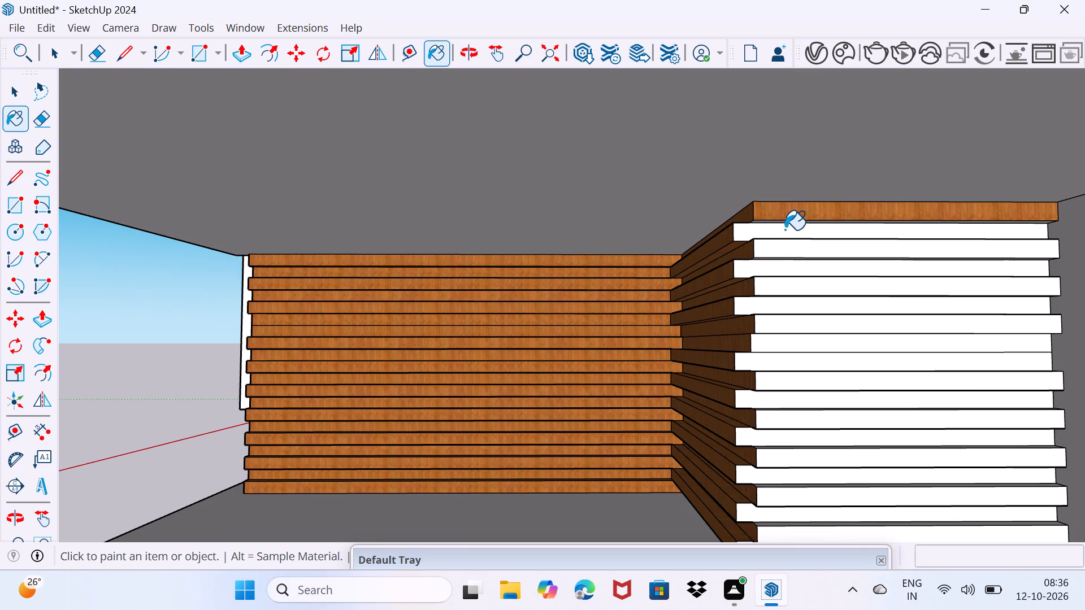
{"action": "left_click", "coordinate": [801, 262]}
{"action": "left_click", "coordinate": [805, 260]}
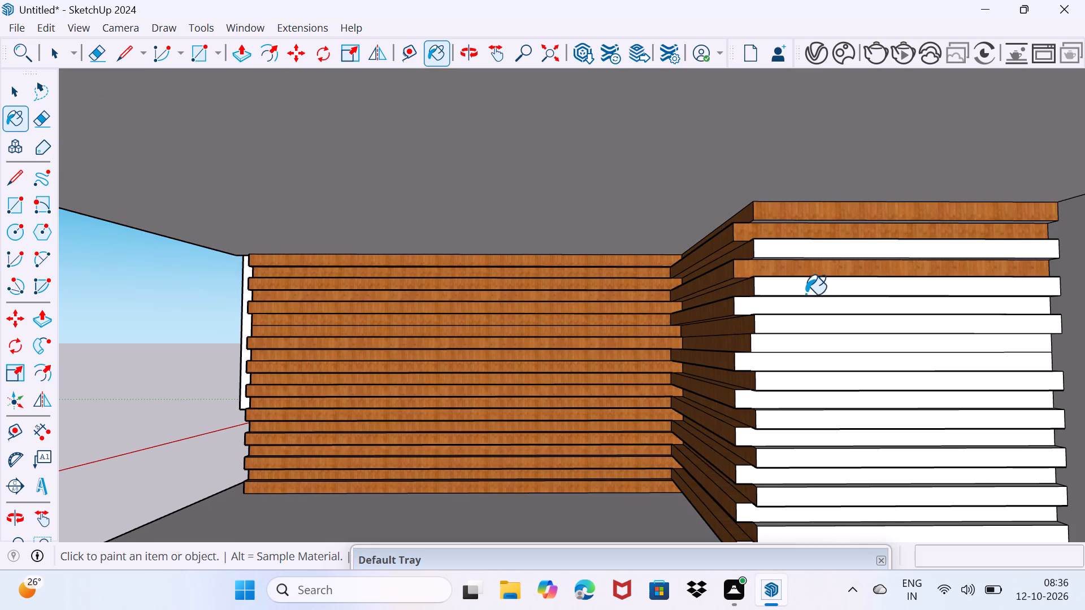
{"action": "left_click", "coordinate": [808, 291]}
{"action": "left_click", "coordinate": [814, 253]}
{"action": "left_click", "coordinate": [809, 308]}
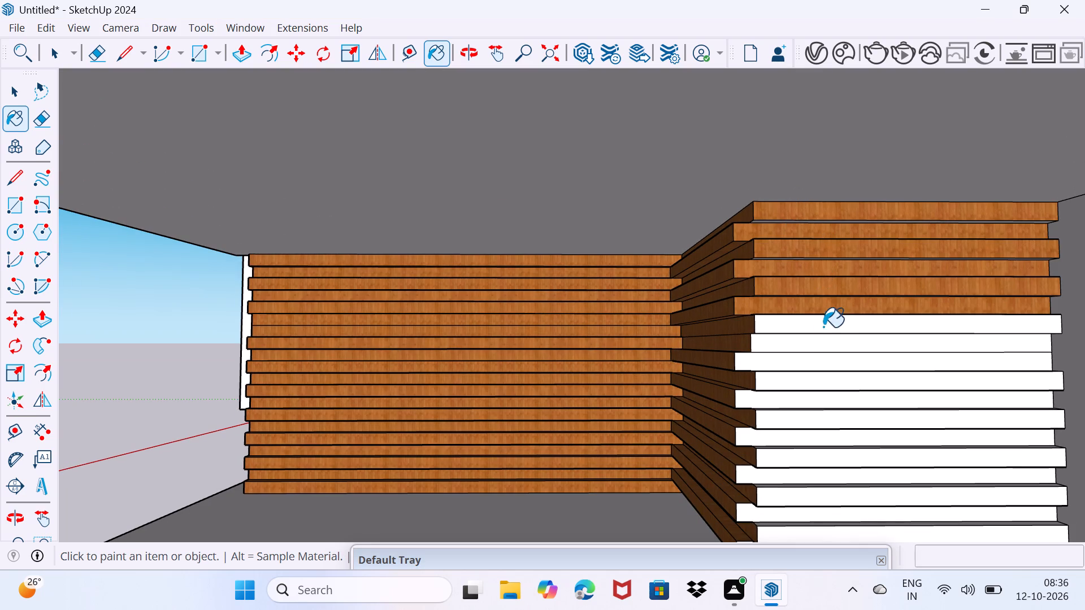
Paint the next ten white strip faces down the back wall cladding's free end with Wood Bamboo.
{"action": "left_click", "coordinate": [821, 331]}
{"action": "left_click", "coordinate": [815, 346]}
{"action": "left_click", "coordinate": [809, 368]}
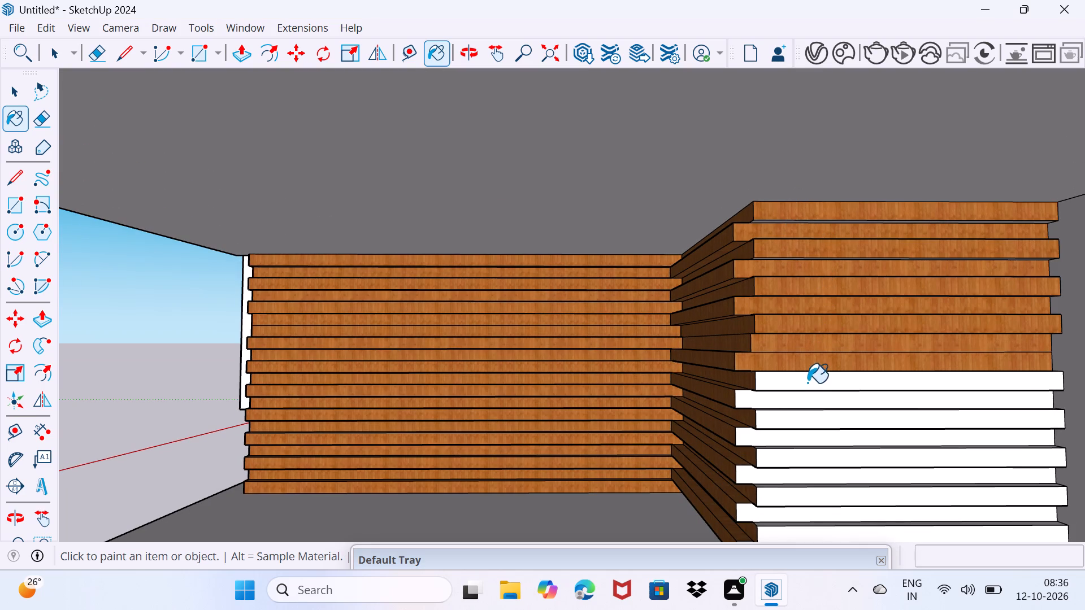
{"action": "left_click", "coordinate": [808, 383]}
{"action": "left_click", "coordinate": [804, 398]}
{"action": "left_click", "coordinate": [810, 424]}
{"action": "left_click", "coordinate": [802, 450]}
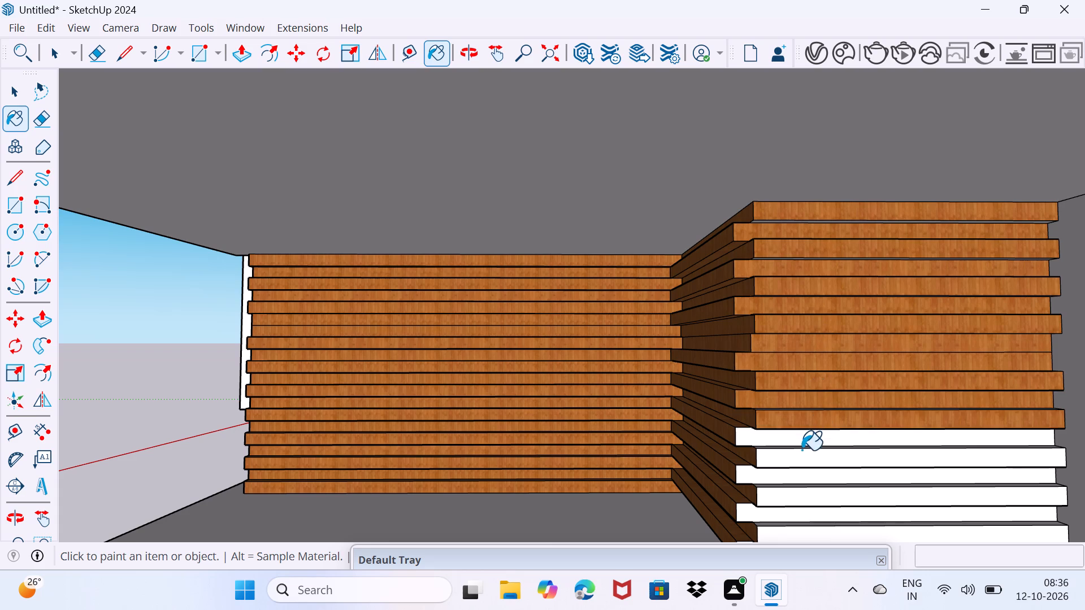
{"action": "left_click", "coordinate": [802, 441]}
{"action": "left_click", "coordinate": [793, 450]}
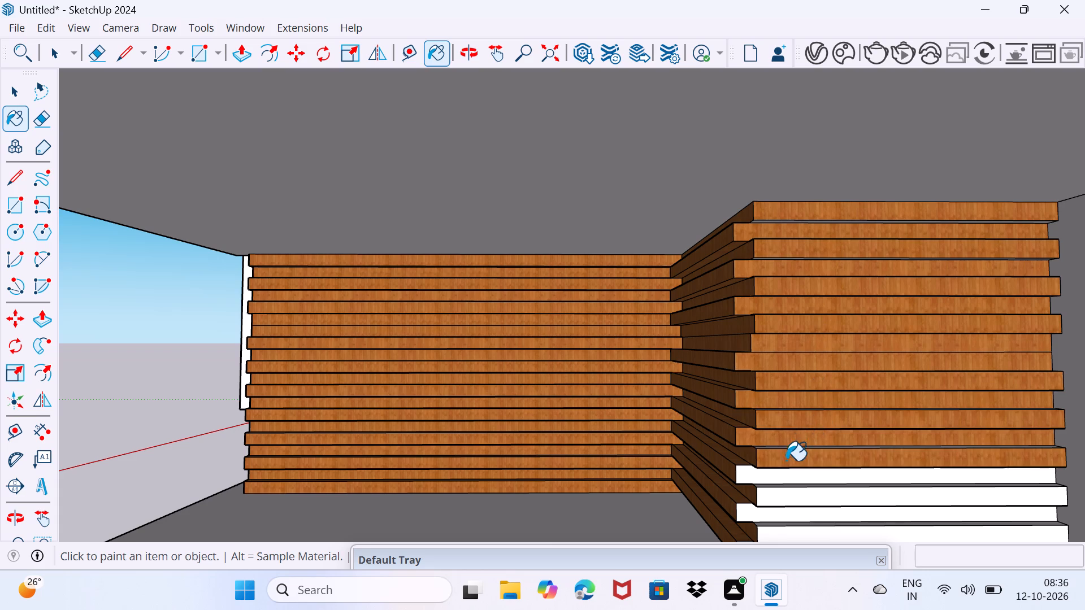
{"action": "left_click", "coordinate": [774, 478]}
{"action": "left_click", "coordinate": [776, 499]}
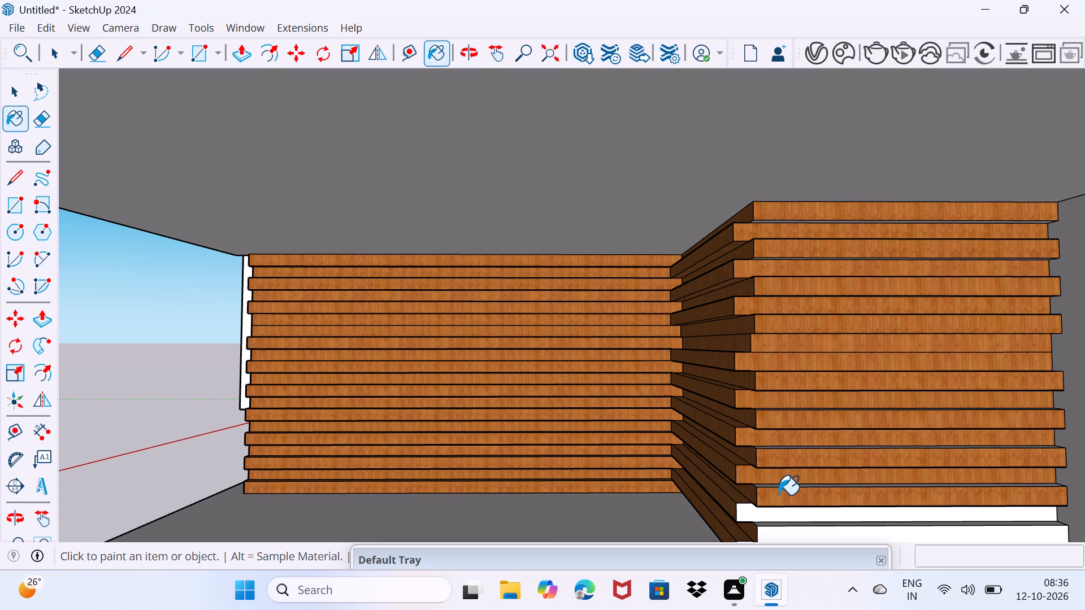
Paint the uppermost grey ledge and the topmost strip's underside on the back wall cladding's free end with Wood Bamboo.
{"action": "scroll", "coordinate": [799, 238], "scroll_direction": "up", "scroll_amount": 2}
{"action": "middle_click_drag", "start_coordinate": [796, 229], "coordinate": [809, 259]}
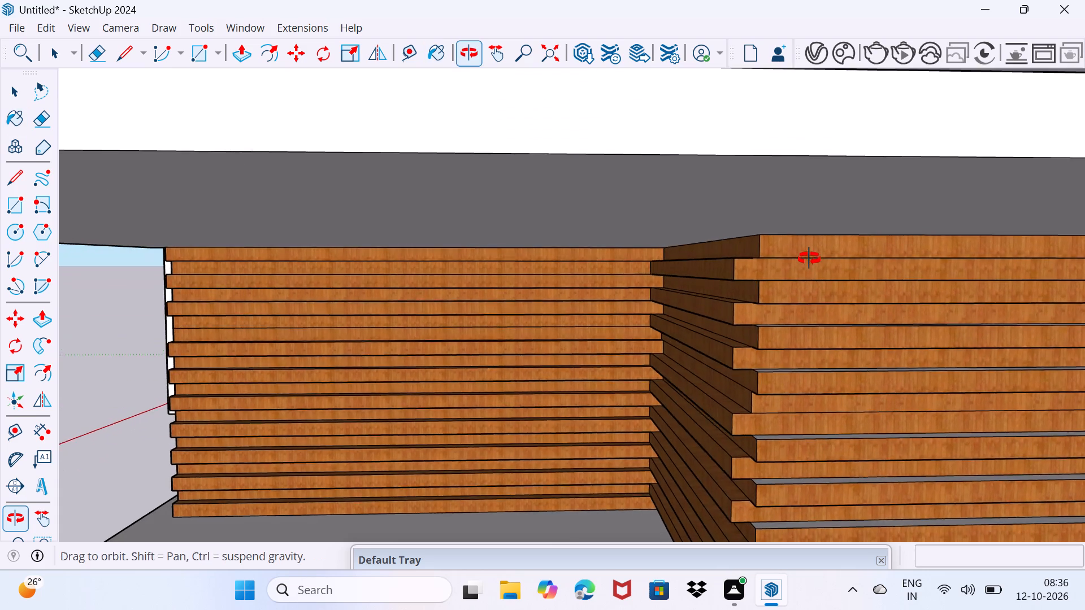
{"action": "middle_click_drag", "start_coordinate": [809, 259], "coordinate": [811, 258]}
{"action": "scroll", "coordinate": [810, 258], "scroll_direction": "up", "scroll_amount": 10}
{"action": "middle_click_drag", "start_coordinate": [805, 254], "coordinate": [809, 265]}
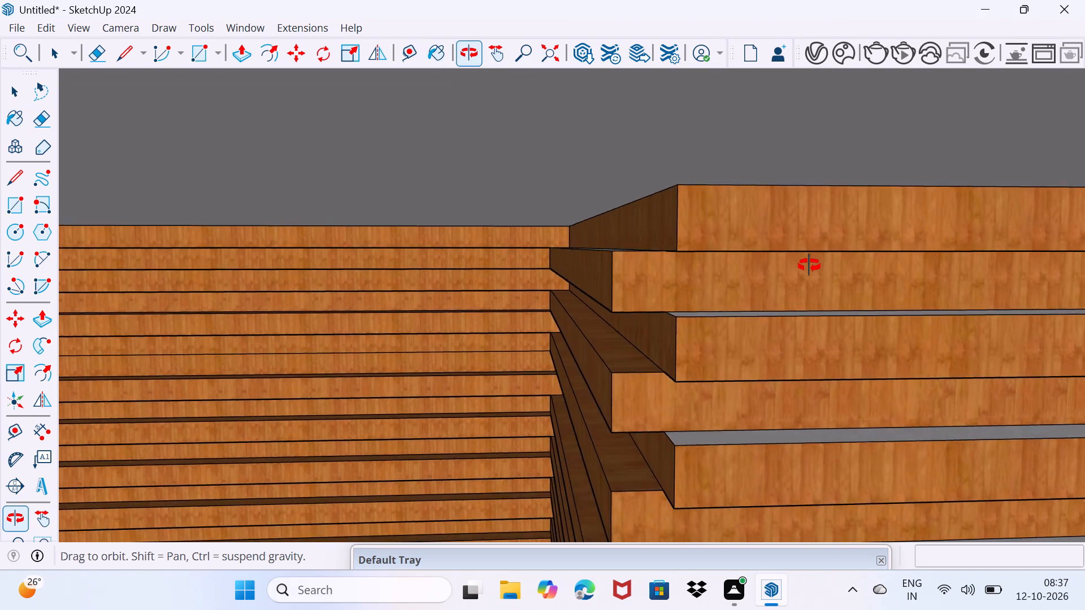
{"action": "middle_click_drag", "start_coordinate": [809, 265], "coordinate": [843, 276]}
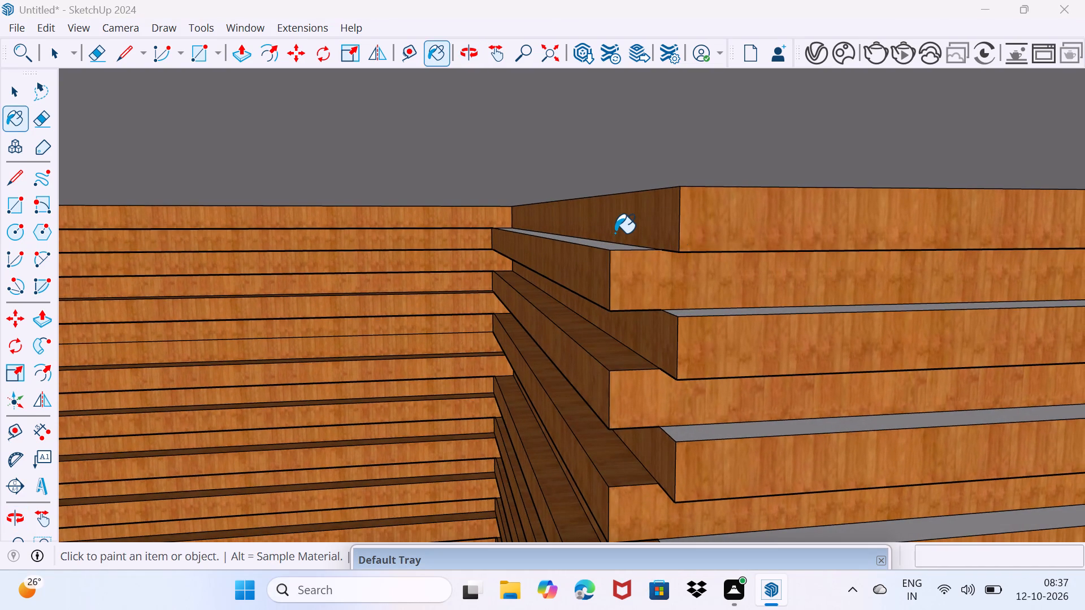
{"action": "left_click", "coordinate": [614, 245]}
{"action": "scroll", "coordinate": [654, 278], "scroll_direction": "up", "scroll_amount": 2}
{"action": "middle_click_drag", "start_coordinate": [662, 278], "coordinate": [658, 252]}
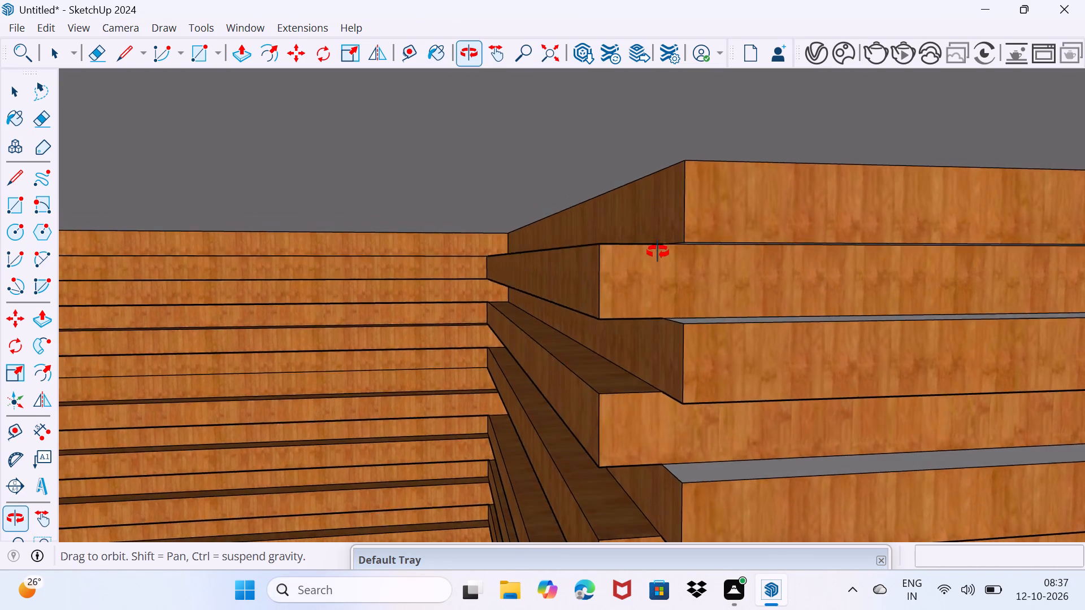
{"action": "middle_click_drag", "start_coordinate": [658, 252], "coordinate": [662, 213]}
{"action": "left_click", "coordinate": [721, 241]}
Paint the next three grey top ledges and one strip underside on the cladding's free end with Wood Bamboo.
{"action": "middle_click_drag", "start_coordinate": [727, 282], "coordinate": [731, 323]}
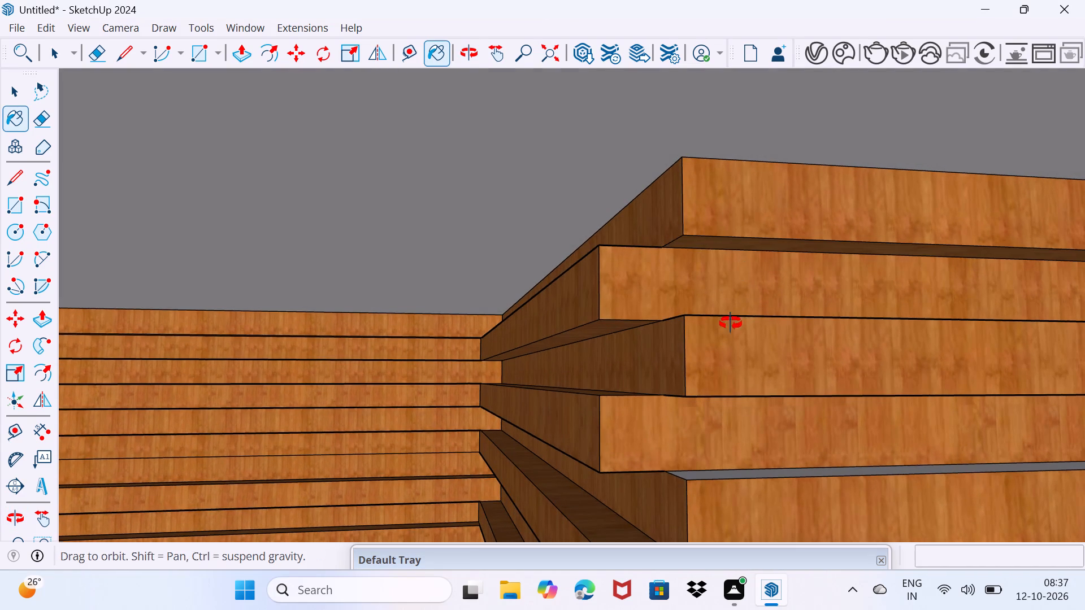
{"action": "middle_click_drag", "start_coordinate": [731, 323], "coordinate": [740, 349]}
{"action": "left_click", "coordinate": [739, 307]}
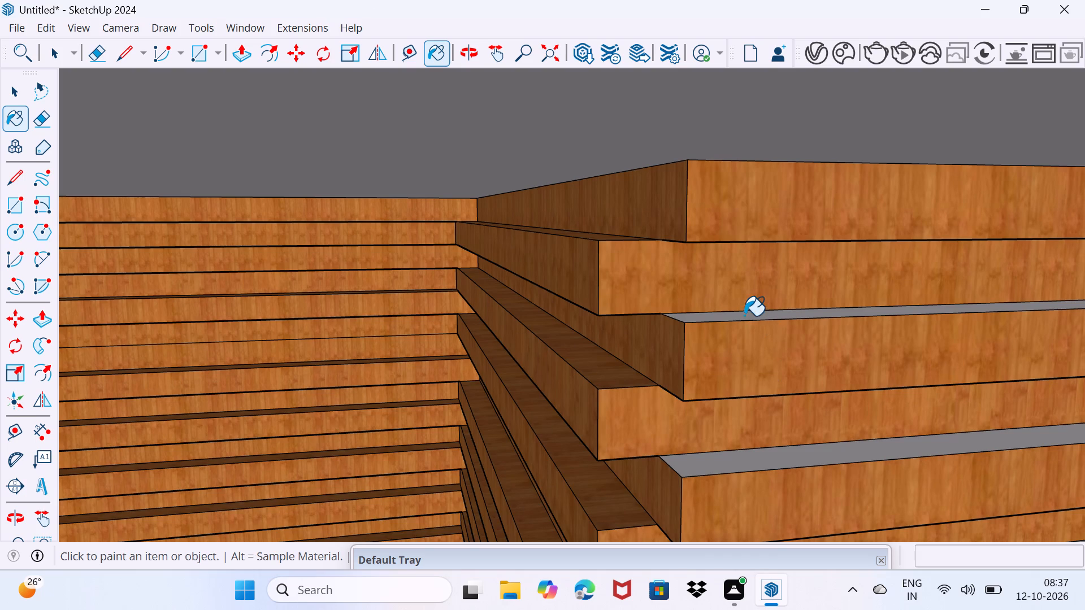
{"action": "left_click", "coordinate": [744, 316]}
{"action": "left_click", "coordinate": [751, 462]}
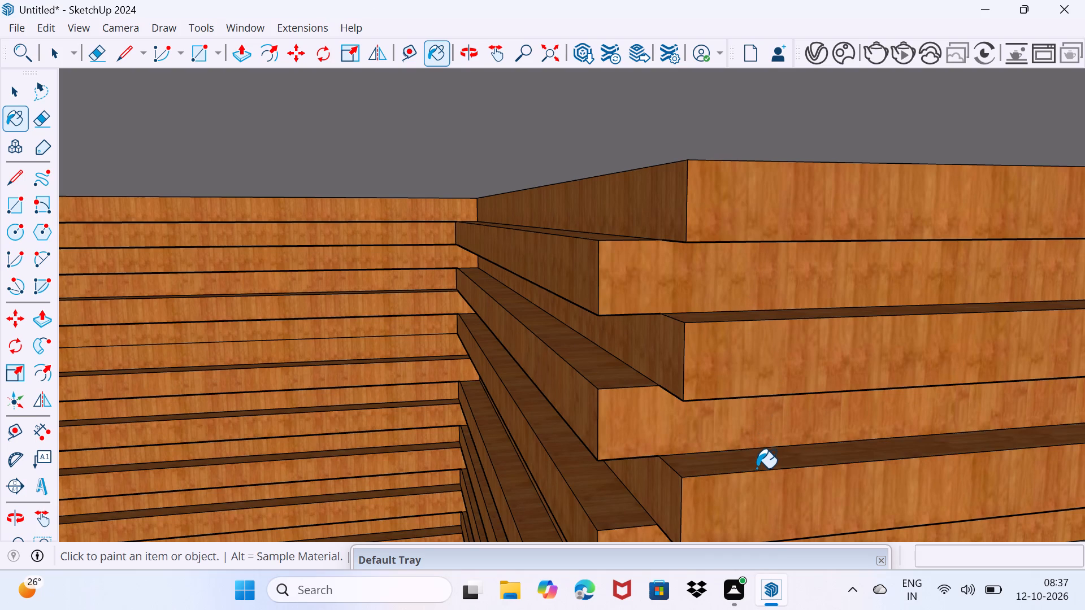
{"action": "middle_click_drag", "start_coordinate": [757, 467], "coordinate": [693, 201]}
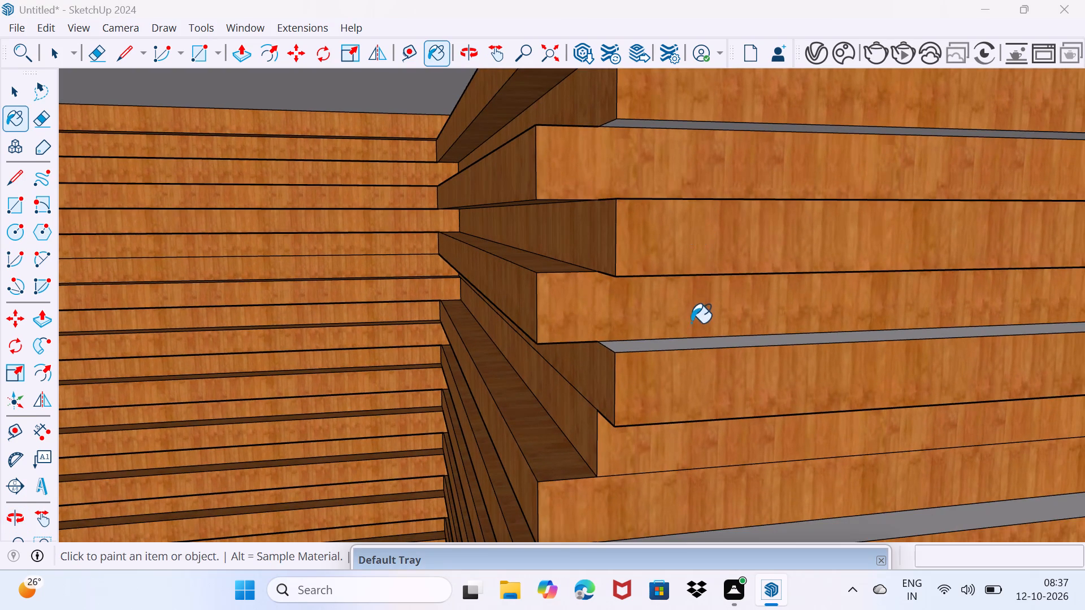
{"action": "left_click", "coordinate": [692, 343]}
{"action": "left_click", "coordinate": [658, 124]}
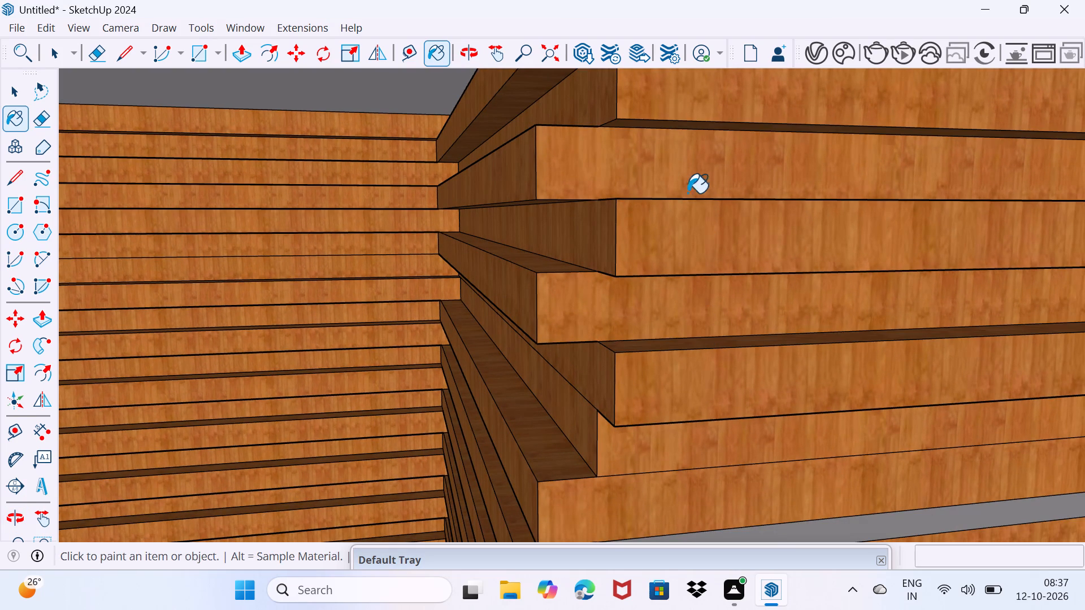
Paint two more grey strip undersides and the next three top ledges down the cladding's free end with Wood Bamboo.
{"action": "middle_click_drag", "start_coordinate": [696, 216], "coordinate": [667, 141]}
{"action": "left_click", "coordinate": [697, 271]}
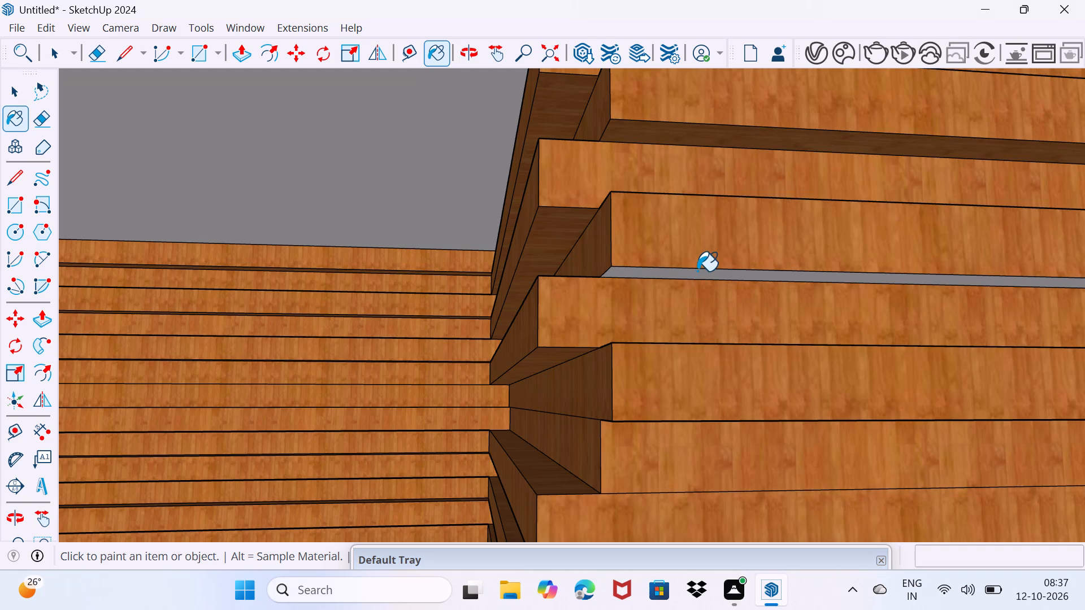
{"action": "middle_click_drag", "start_coordinate": [716, 319], "coordinate": [705, 182], "text": "shift"}
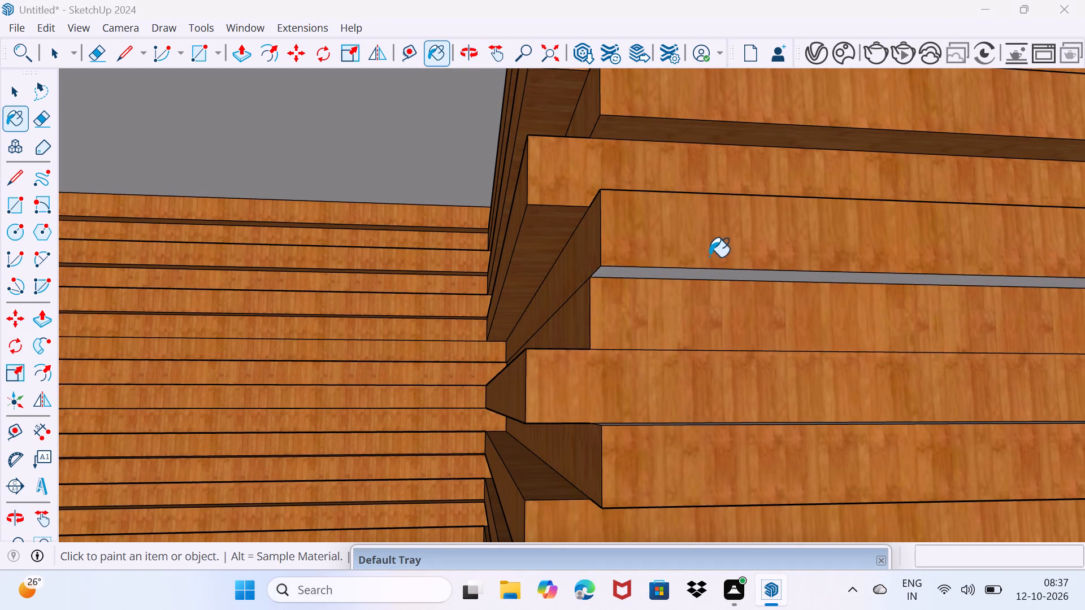
{"action": "left_click", "coordinate": [709, 273]}
{"action": "middle_click_drag", "start_coordinate": [708, 306], "coordinate": [756, 377]}
{"action": "left_click", "coordinate": [718, 407]}
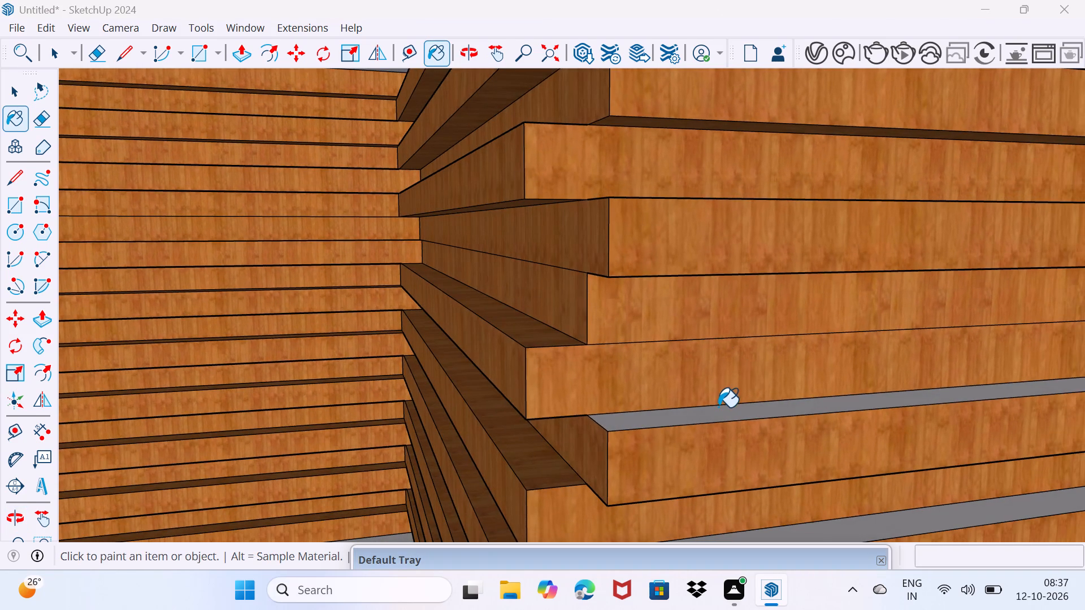
{"action": "middle_click_drag", "start_coordinate": [745, 449], "coordinate": [709, 234]}
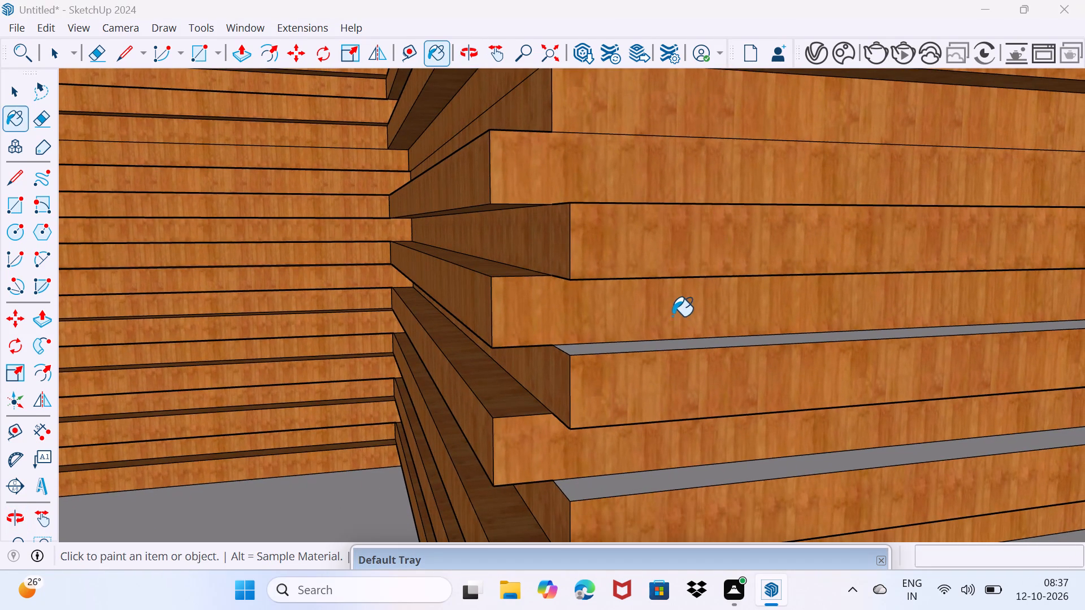
{"action": "left_click", "coordinate": [669, 342]}
{"action": "left_click", "coordinate": [644, 483]}
Paint the next two grey ledges and three white strip faces low on the cladding's free end with Wood Bamboo.
{"action": "scroll", "coordinate": [647, 480], "scroll_direction": "down", "scroll_amount": 1}
{"action": "middle_click_drag", "start_coordinate": [648, 480], "coordinate": [618, 210], "text": "shift"}
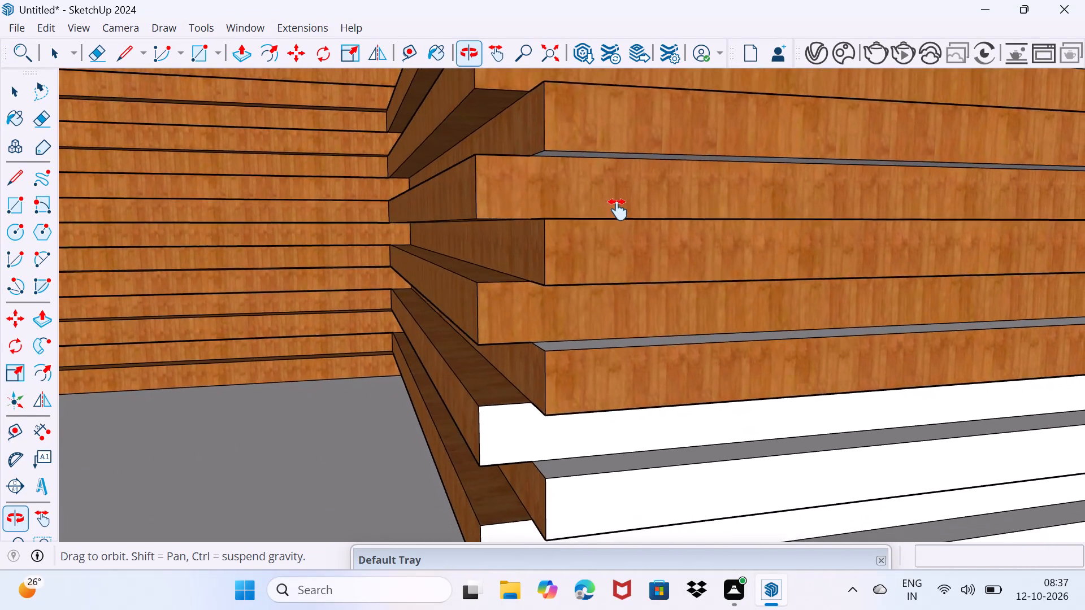
{"action": "middle_click_drag", "start_coordinate": [618, 210], "coordinate": [617, 177], "text": "shift"}
{"action": "left_click", "coordinate": [610, 300]}
{"action": "left_click_drag", "start_coordinate": [528, 389], "coordinate": [530, 395]}
{"action": "left_click", "coordinate": [573, 428]}
{"action": "left_click", "coordinate": [597, 456]}
{"action": "left_click", "coordinate": [535, 515]}
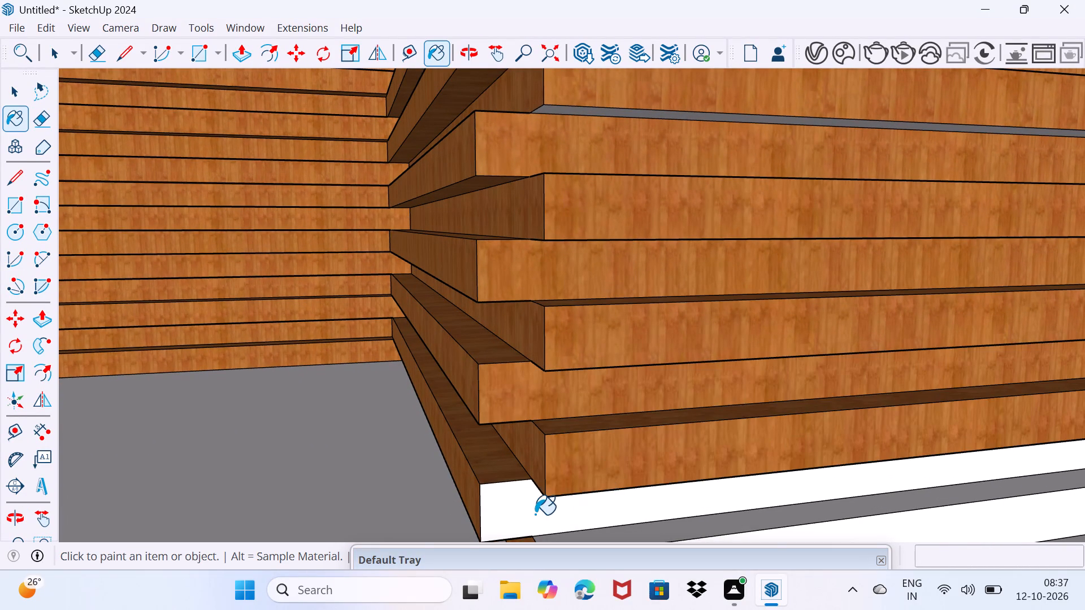
Paint the five remaining grey strip undersides on the cladding's free end with Wood Bamboo.
{"action": "middle_click_drag", "start_coordinate": [633, 470], "coordinate": [694, 306]}
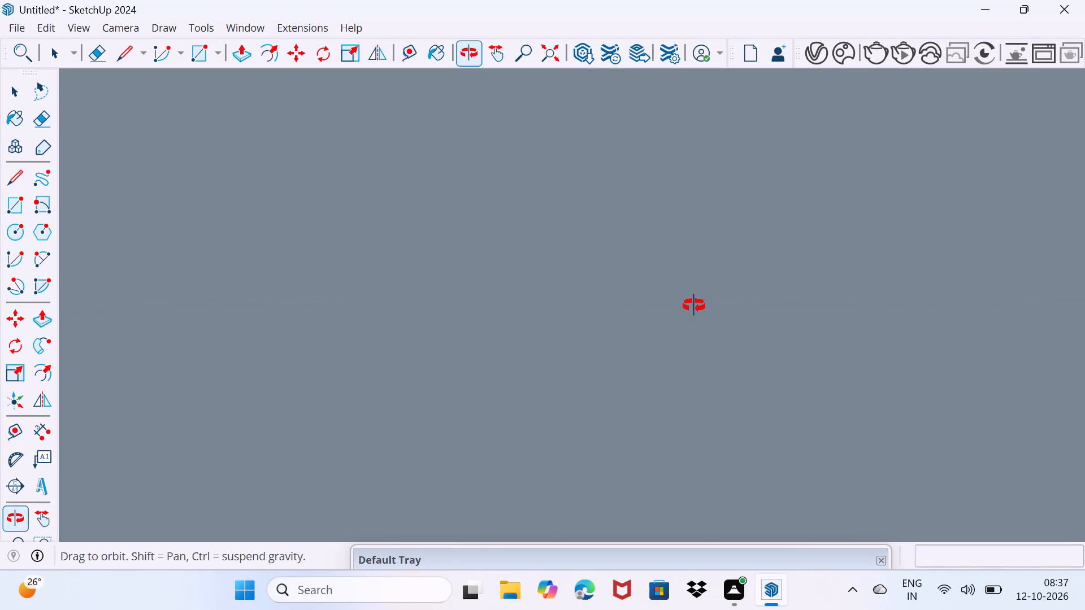
{"action": "middle_click_drag", "start_coordinate": [694, 306], "coordinate": [696, 336]}
{"action": "left_click", "coordinate": [803, 128]}
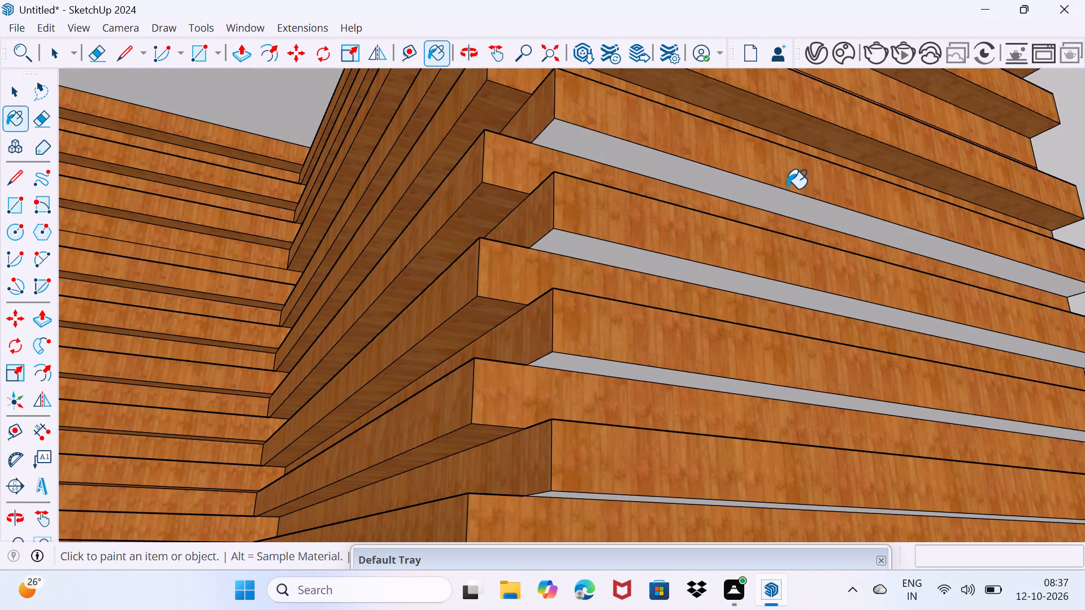
{"action": "left_click", "coordinate": [784, 197]}
{"action": "left_click", "coordinate": [766, 284]}
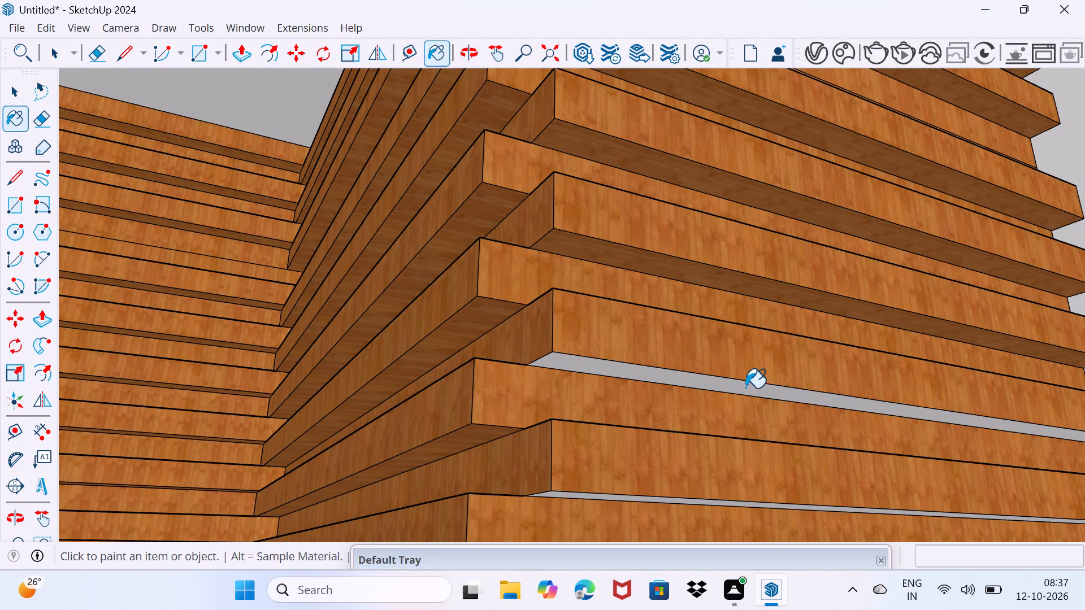
{"action": "left_click", "coordinate": [746, 387]}
{"action": "scroll", "coordinate": [690, 502], "scroll_direction": "up", "scroll_amount": 2}
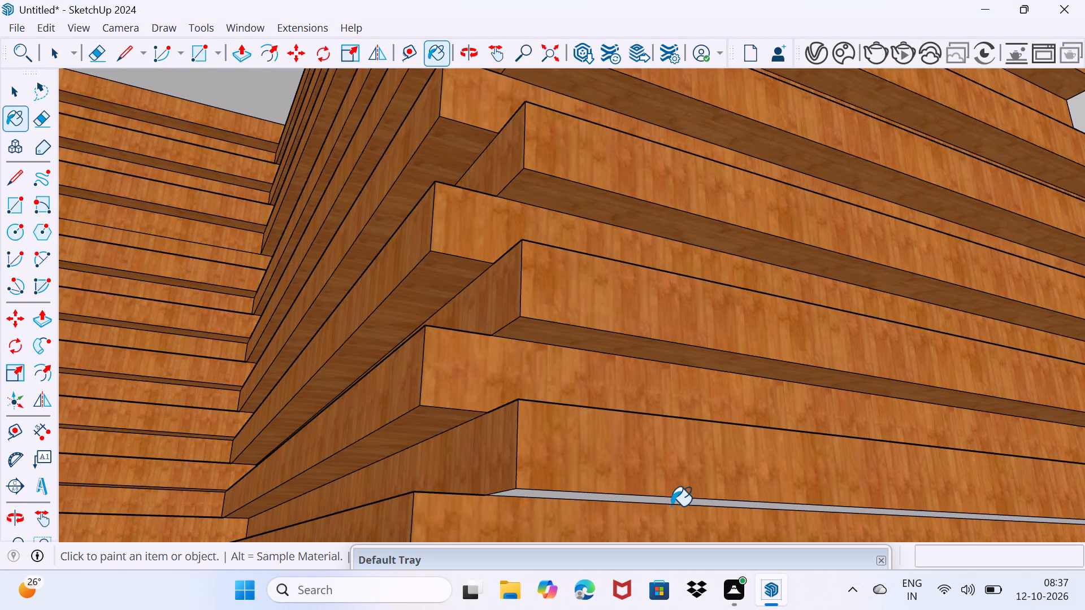
{"action": "left_click", "coordinate": [671, 506]}
{"action": "left_click", "coordinate": [671, 501]}
{"action": "scroll", "coordinate": [671, 497], "scroll_direction": "down", "scroll_amount": 3}
{"action": "middle_click_drag", "start_coordinate": [671, 497], "coordinate": [672, 504]}
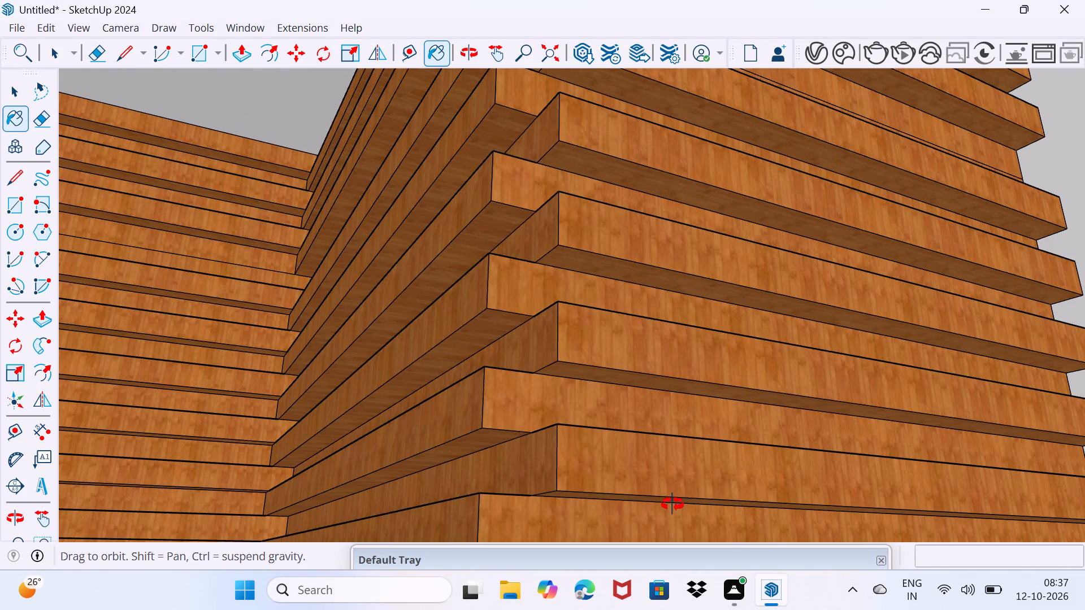
Paint the bottom strip's white end face and its grey top ledge on the cladding's free end with Wood Bamboo.
{"action": "middle_click_drag", "start_coordinate": [672, 504], "coordinate": [761, 476]}
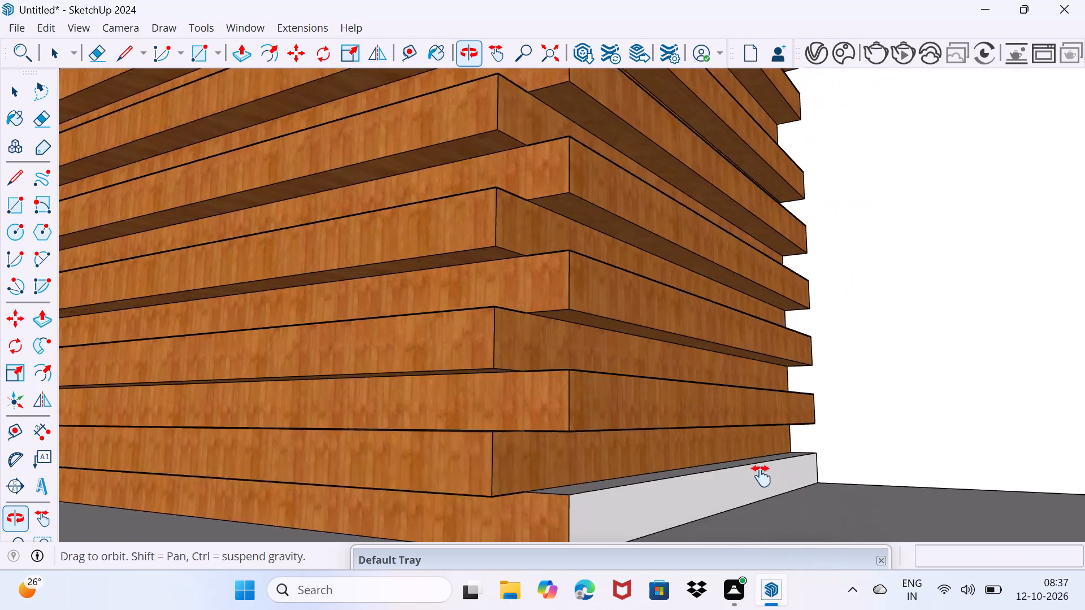
{"action": "middle_click_drag", "start_coordinate": [761, 476], "coordinate": [744, 429]}
{"action": "left_click", "coordinate": [576, 416]}
{"action": "scroll", "coordinate": [579, 391], "scroll_direction": "up", "scroll_amount": 1}
{"action": "middle_click_drag", "start_coordinate": [572, 380], "coordinate": [574, 401]}
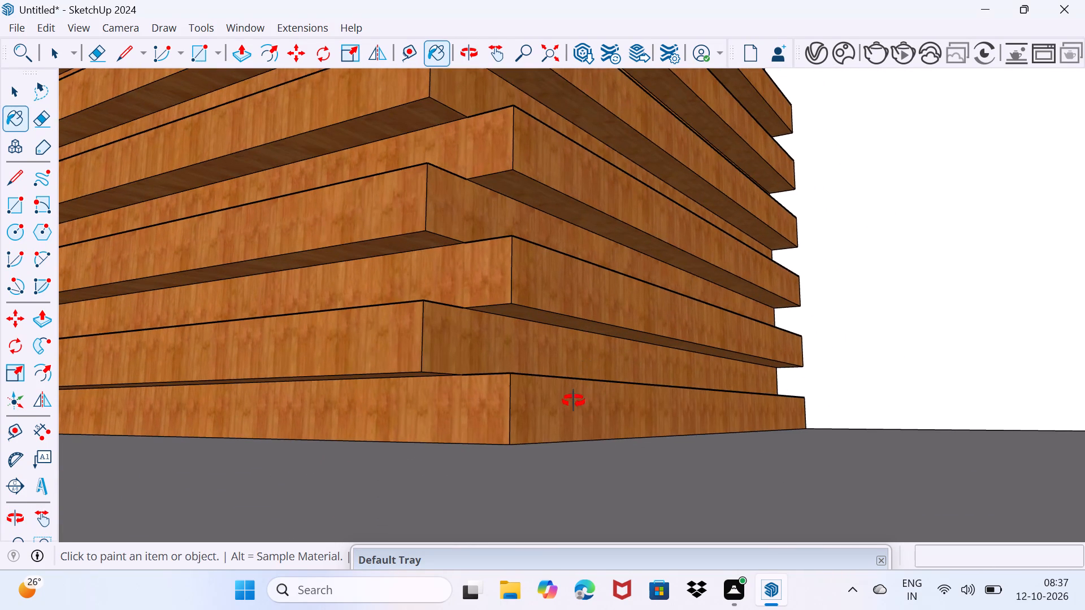
{"action": "middle_click_drag", "start_coordinate": [574, 401], "coordinate": [569, 430]}
{"action": "left_click", "coordinate": [572, 358]}
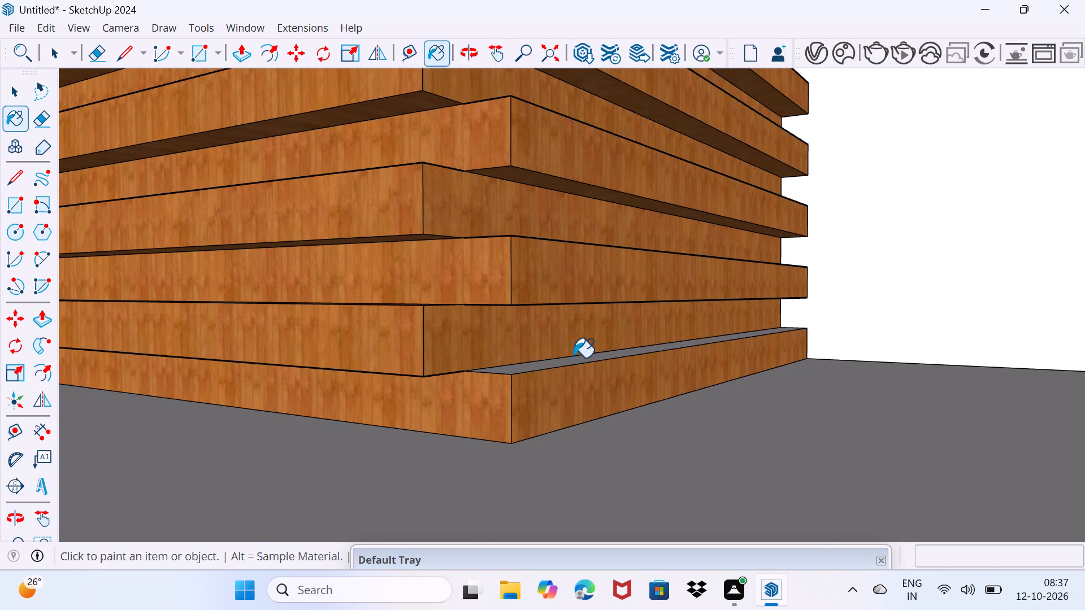
{"action": "scroll", "coordinate": [573, 358], "scroll_direction": "up", "scroll_amount": 3}
{"action": "middle_click", "coordinate": [573, 358]}
{"action": "scroll", "coordinate": [572, 357], "scroll_direction": "up", "scroll_amount": 3}
{"action": "left_click", "coordinate": [572, 364]}
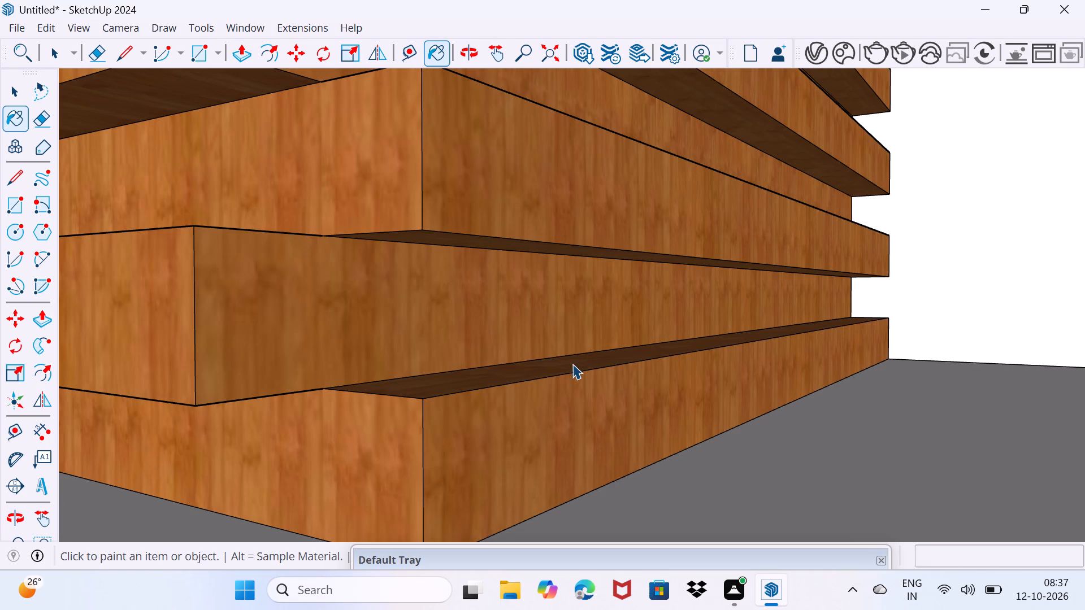
Return to the whole model and examine the ground-floor cladding from the front of the building.
{"action": "key", "text": "space"}
{"action": "left_click_drag", "start_coordinate": [599, 395], "coordinate": [615, 327]}
{"action": "scroll", "coordinate": [614, 318], "scroll_direction": "down", "scroll_amount": 3}
{"action": "left_click", "coordinate": [551, 52]}
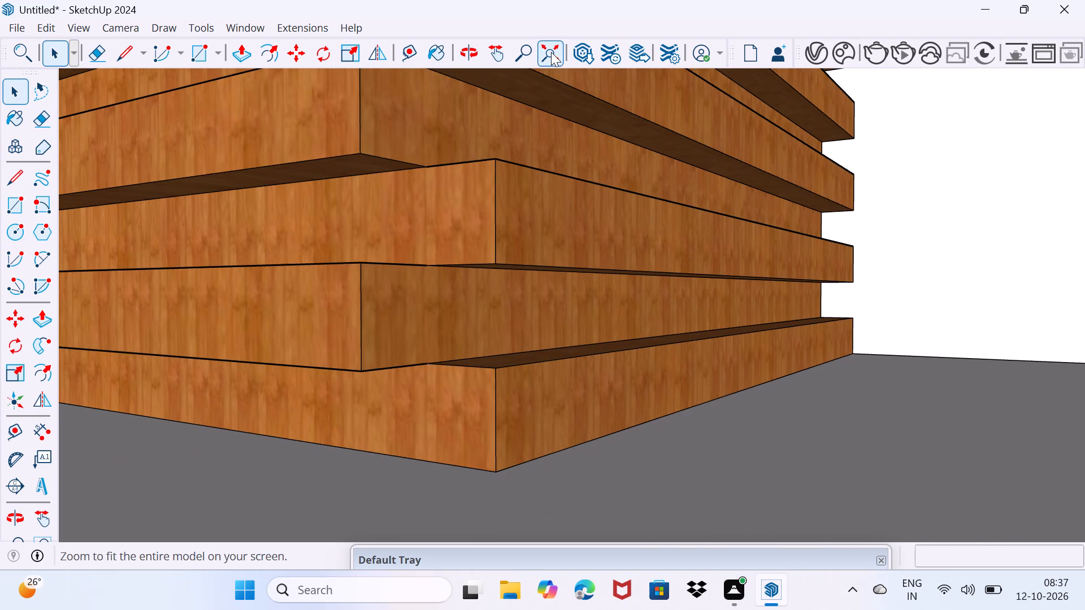
{"action": "scroll", "coordinate": [669, 349], "scroll_direction": "up", "scroll_amount": 5}
{"action": "middle_click_drag", "start_coordinate": [682, 374], "coordinate": [733, 367]}
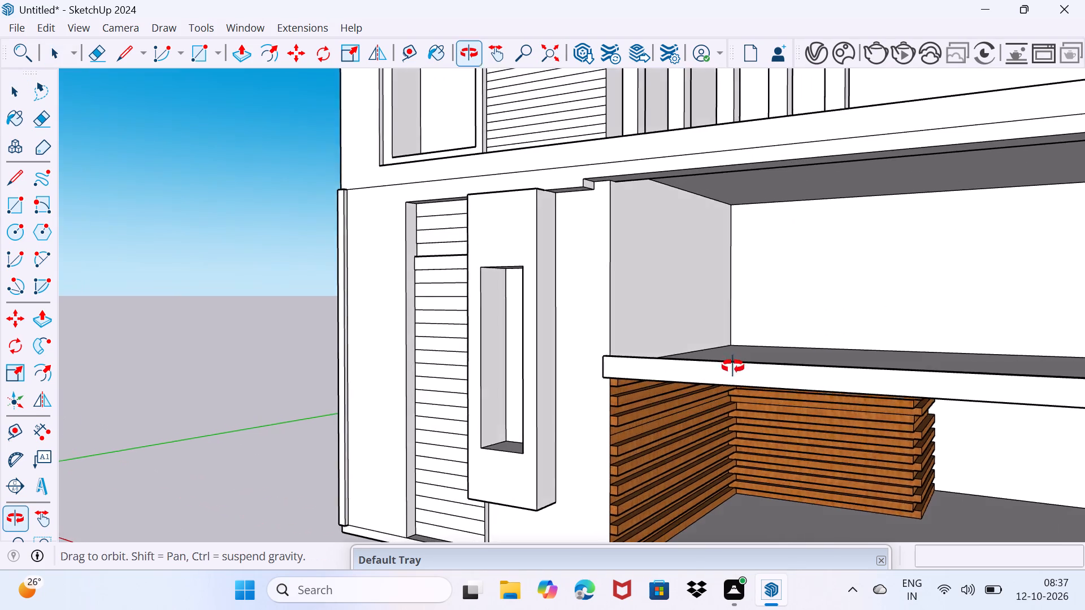
{"action": "middle_click_drag", "start_coordinate": [733, 367], "coordinate": [614, 286]}
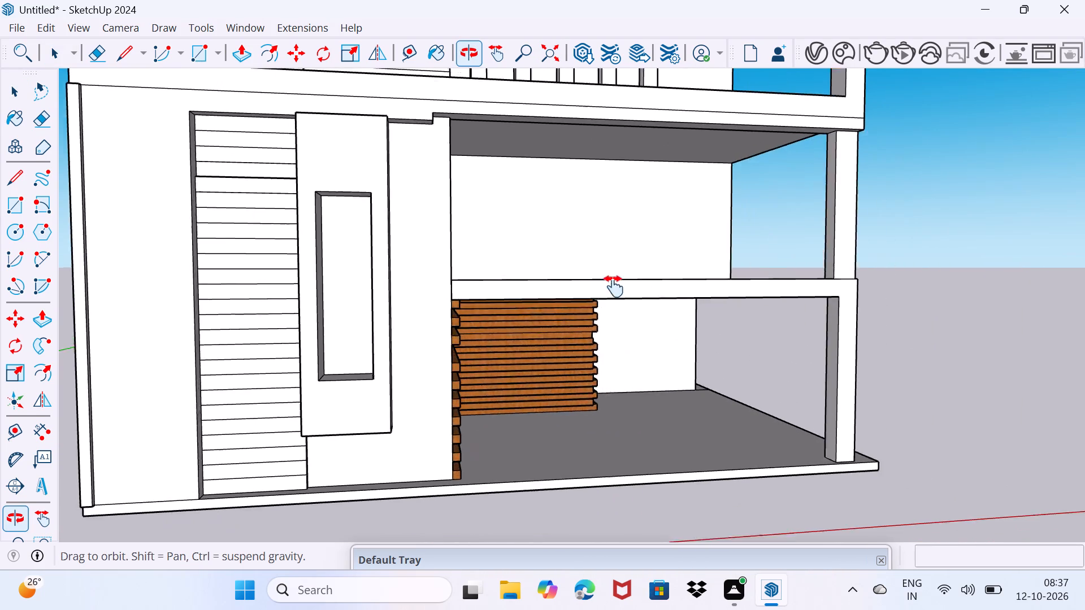
{"action": "middle_click_drag", "start_coordinate": [614, 286], "coordinate": [613, 286]}
{"action": "scroll", "coordinate": [605, 341], "scroll_direction": "up", "scroll_amount": 2}
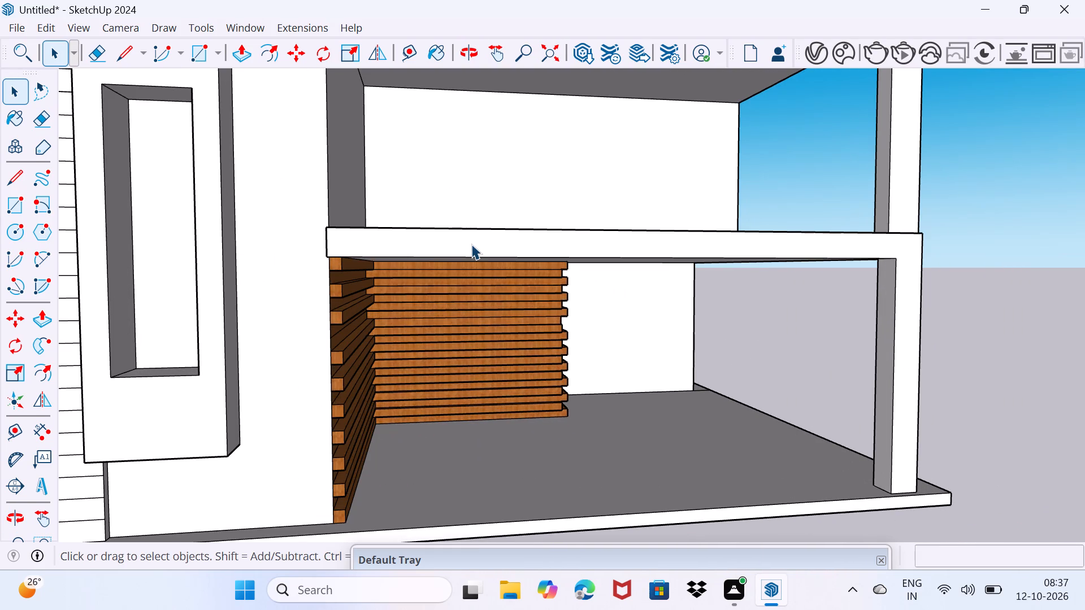
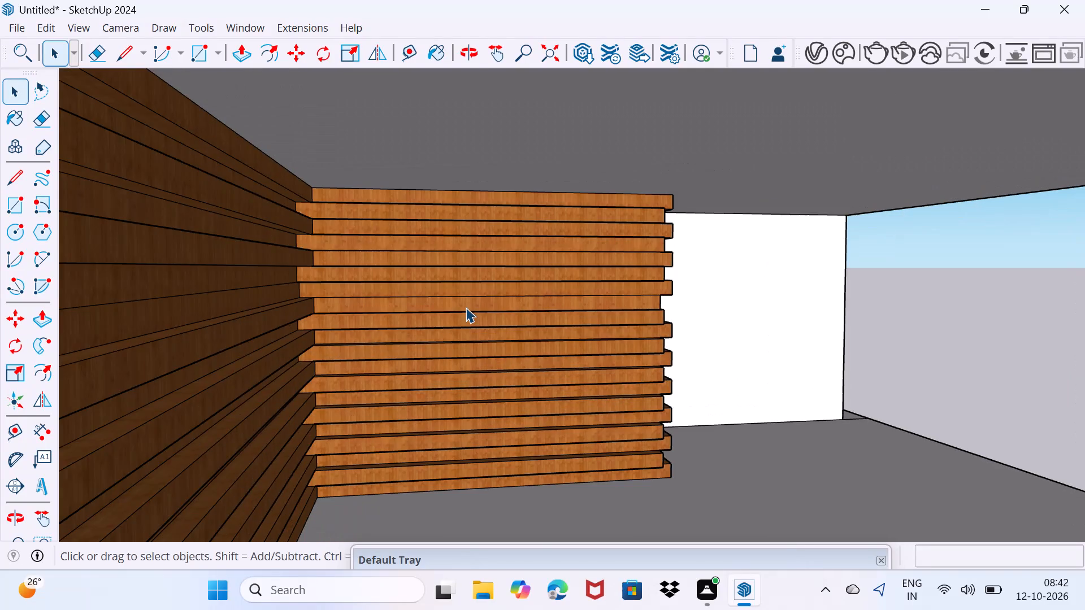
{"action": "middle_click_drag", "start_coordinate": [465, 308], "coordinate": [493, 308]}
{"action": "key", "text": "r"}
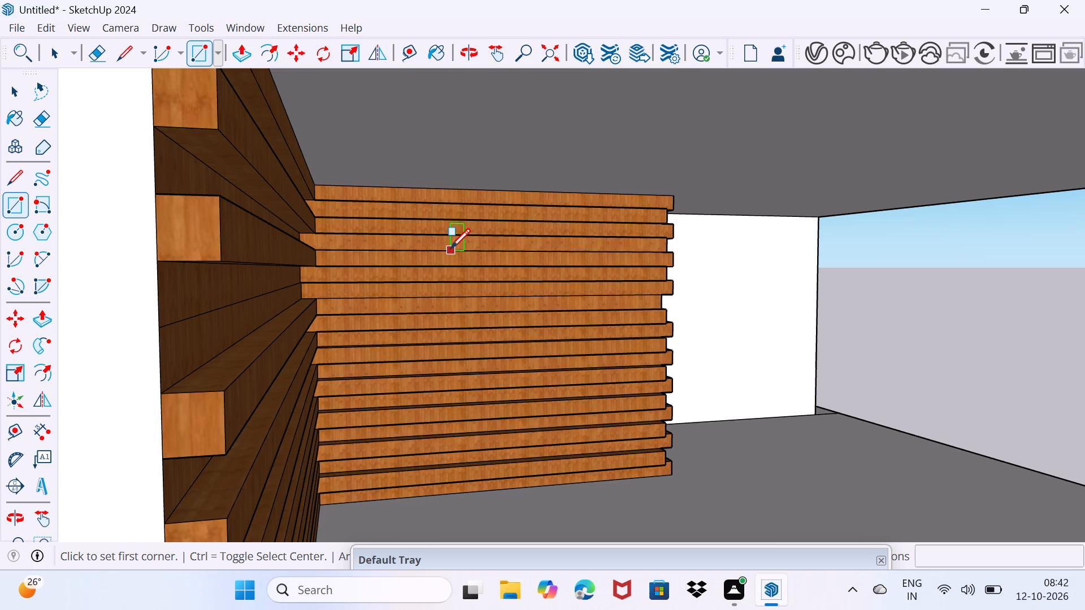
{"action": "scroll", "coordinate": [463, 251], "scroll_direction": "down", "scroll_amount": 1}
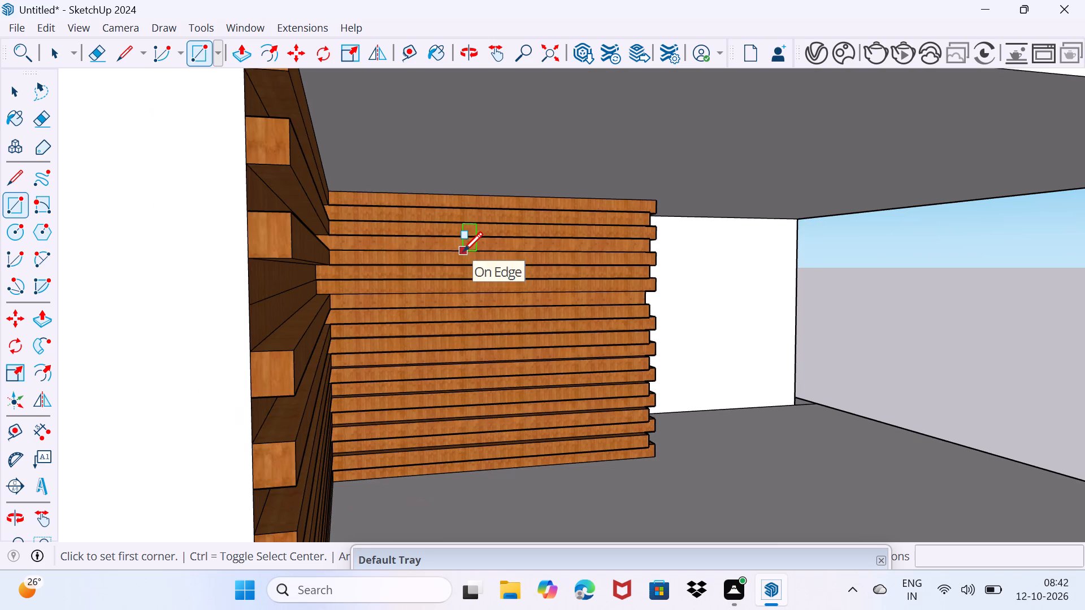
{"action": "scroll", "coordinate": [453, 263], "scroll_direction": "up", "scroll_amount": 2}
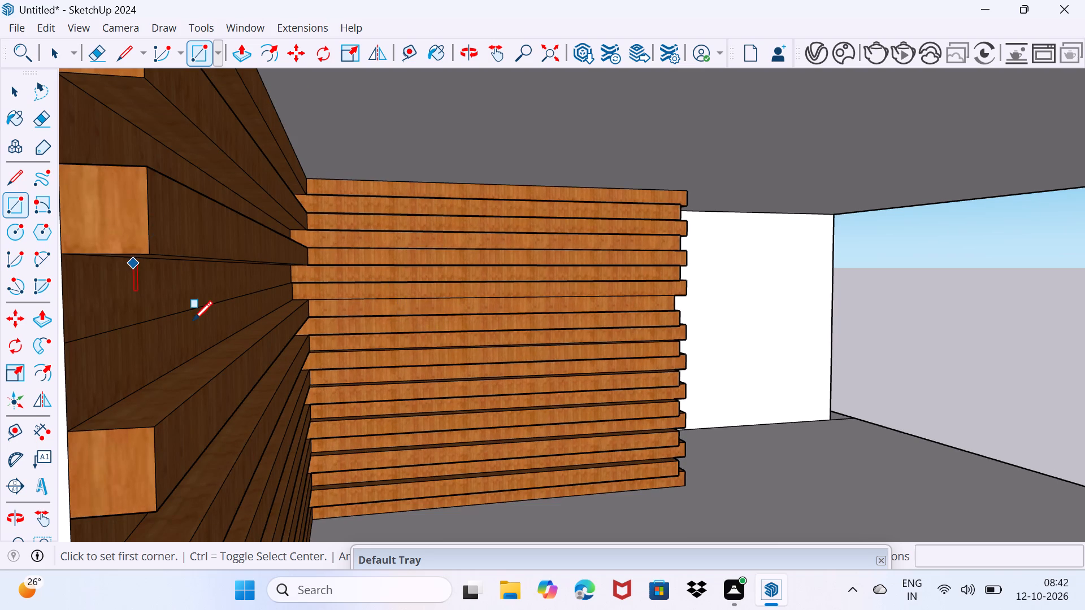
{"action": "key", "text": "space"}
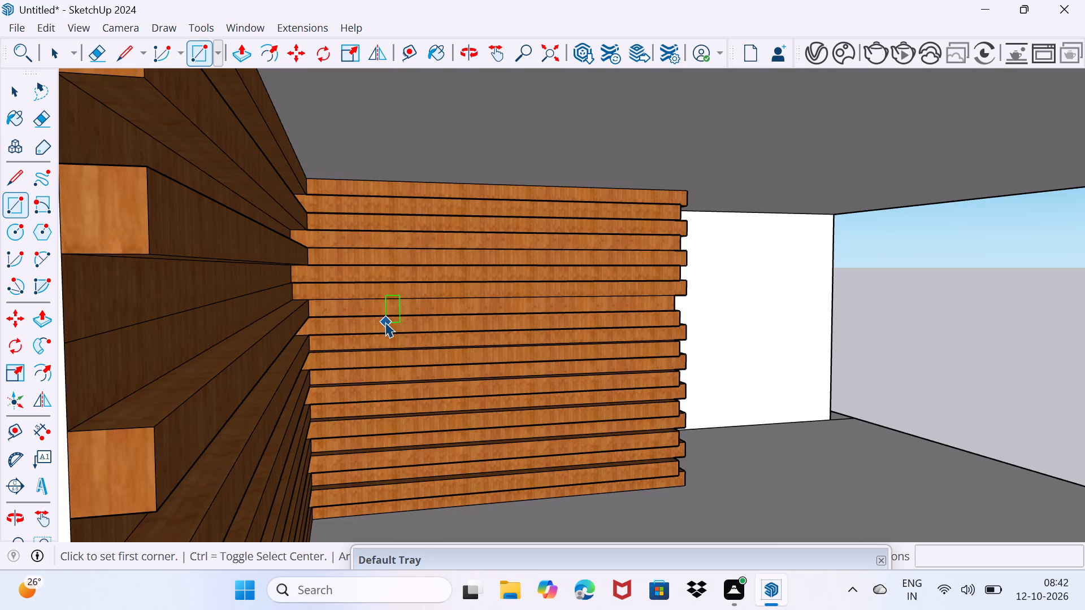
Push three projecting slats near mid-height of the end wall back 5", flush with the recessed slats beside them.
{"action": "key", "text": "p"}
{"action": "left_click", "coordinate": [383, 325]}
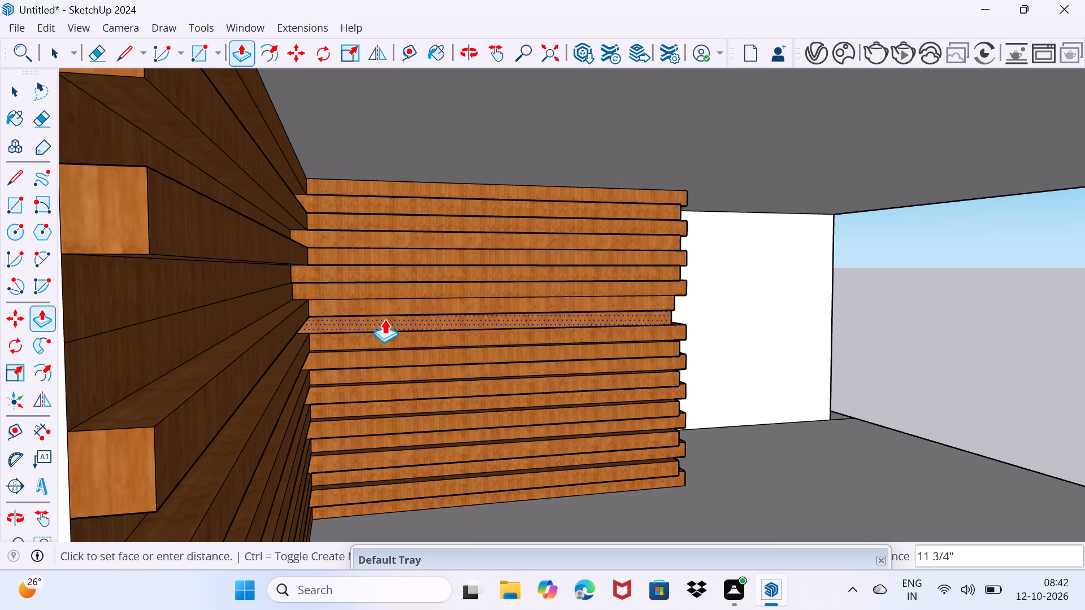
{"action": "left_click", "coordinate": [396, 313]}
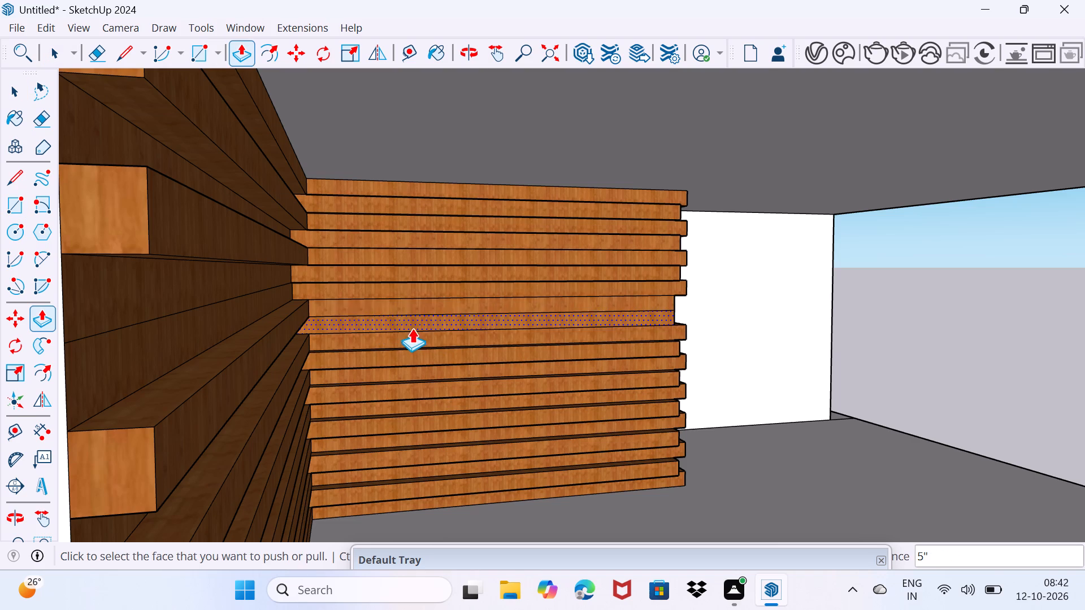
{"action": "middle_click_drag", "start_coordinate": [411, 328], "coordinate": [295, 346]}
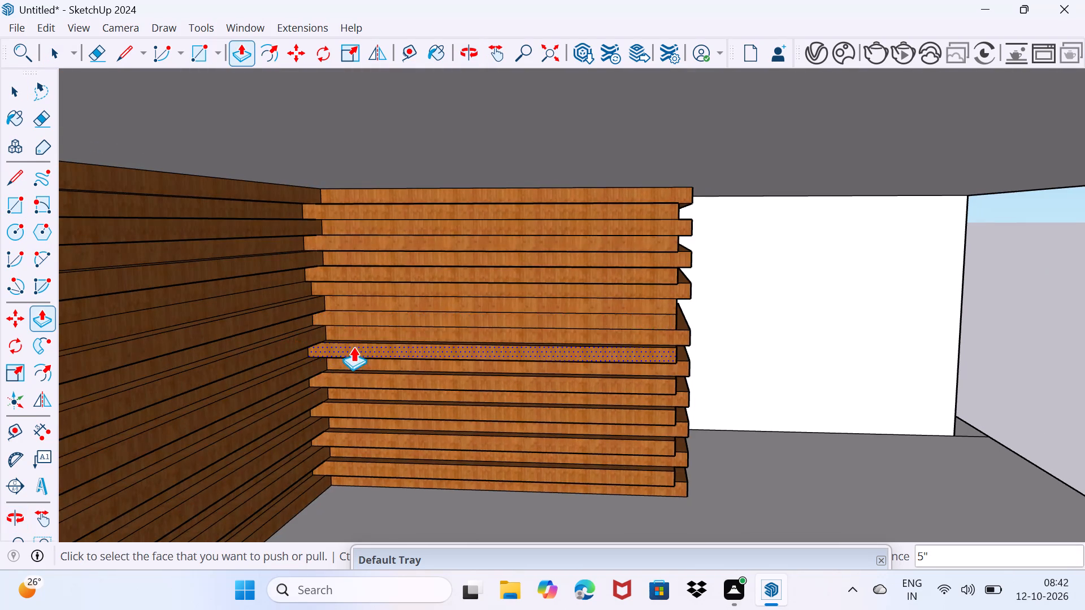
{"action": "middle_click_drag", "start_coordinate": [465, 322], "coordinate": [367, 299]}
{"action": "scroll", "coordinate": [500, 310], "scroll_direction": "up", "scroll_amount": 3}
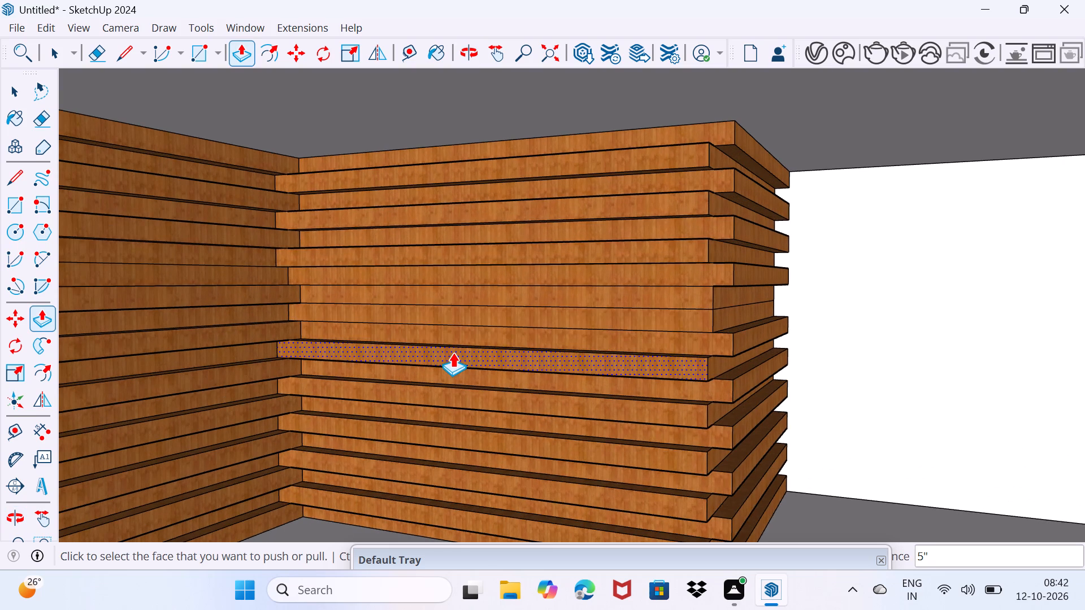
{"action": "left_click", "coordinate": [453, 352]}
{"action": "left_click", "coordinate": [490, 321]}
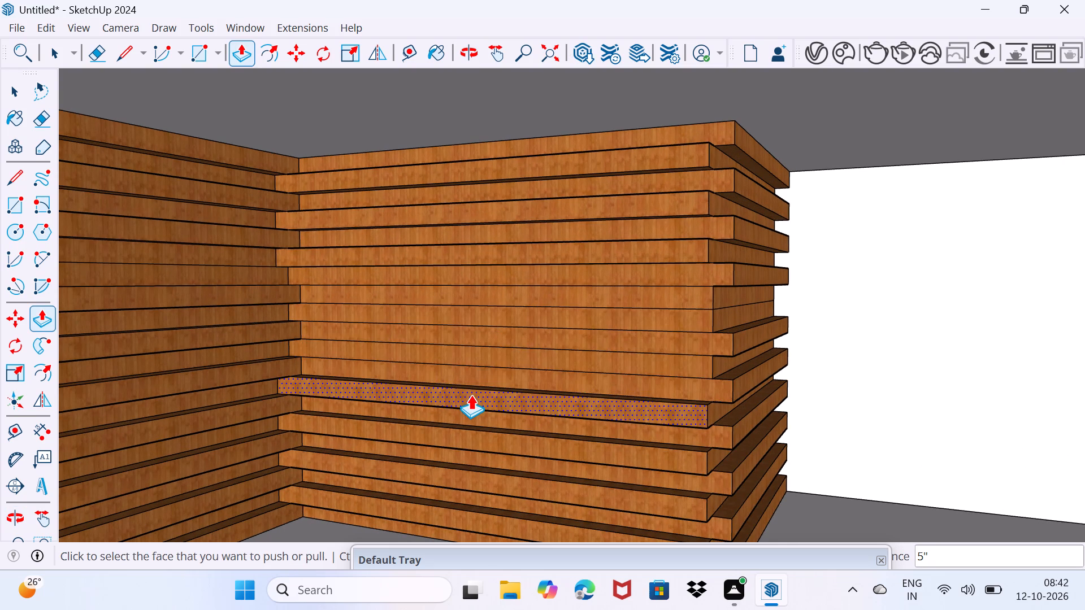
{"action": "left_click", "coordinate": [470, 394]}
{"action": "left_click", "coordinate": [480, 373]}
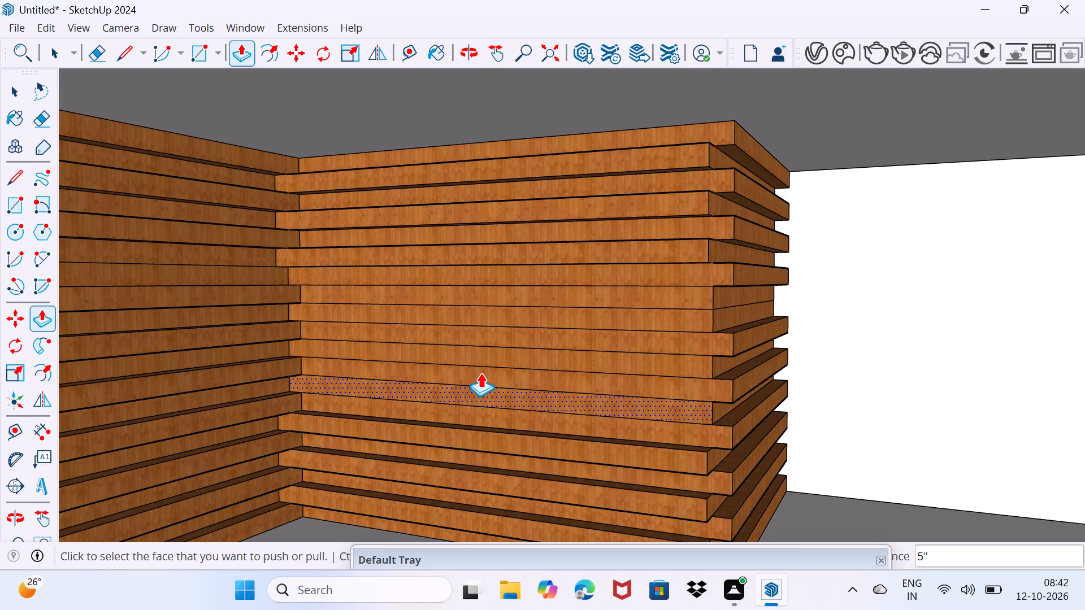
{"action": "key", "text": "space"}
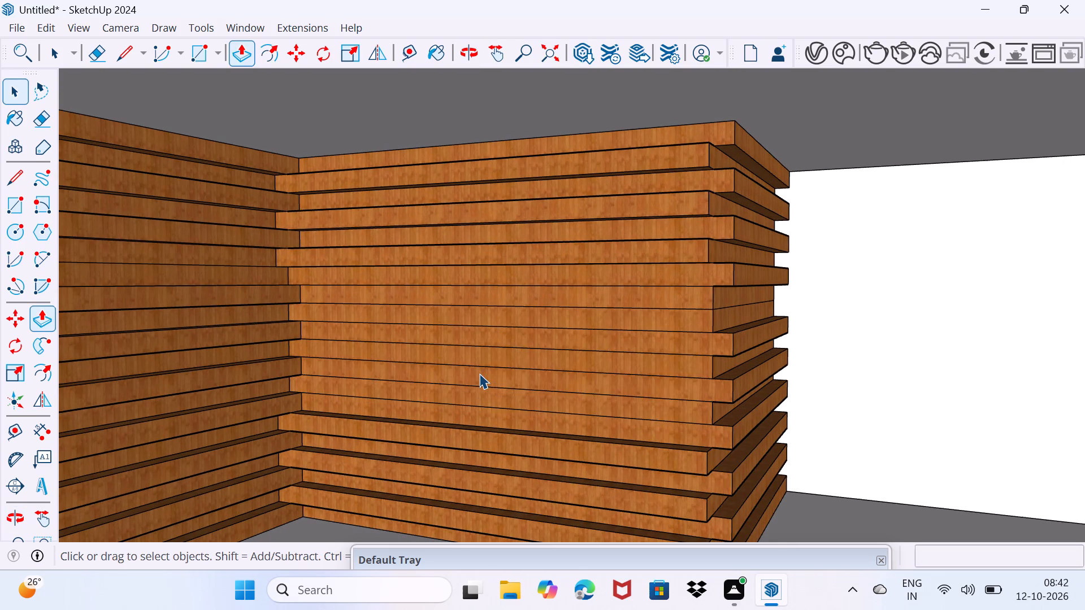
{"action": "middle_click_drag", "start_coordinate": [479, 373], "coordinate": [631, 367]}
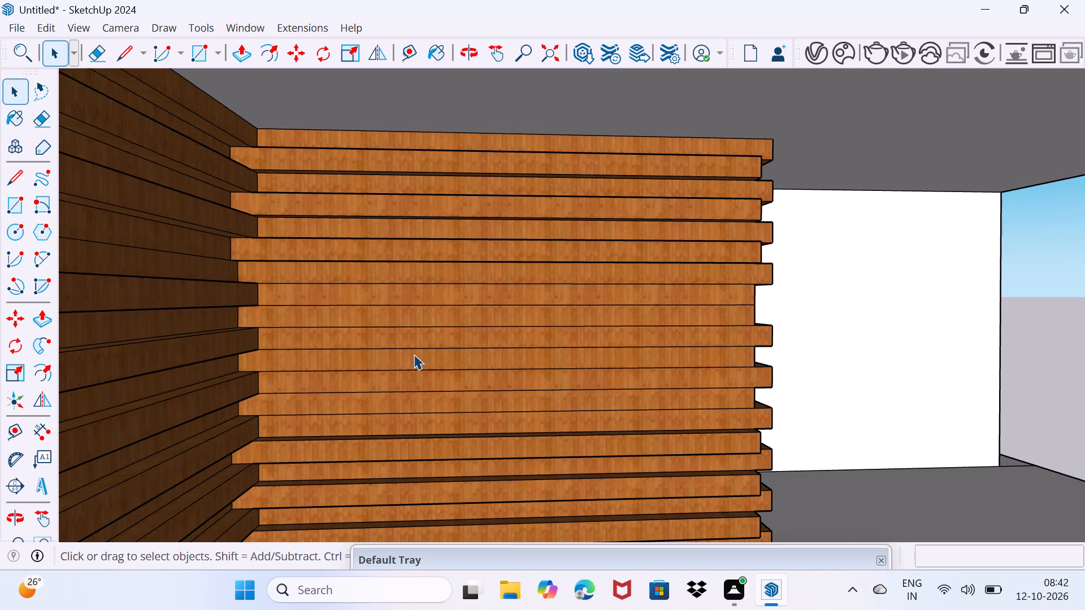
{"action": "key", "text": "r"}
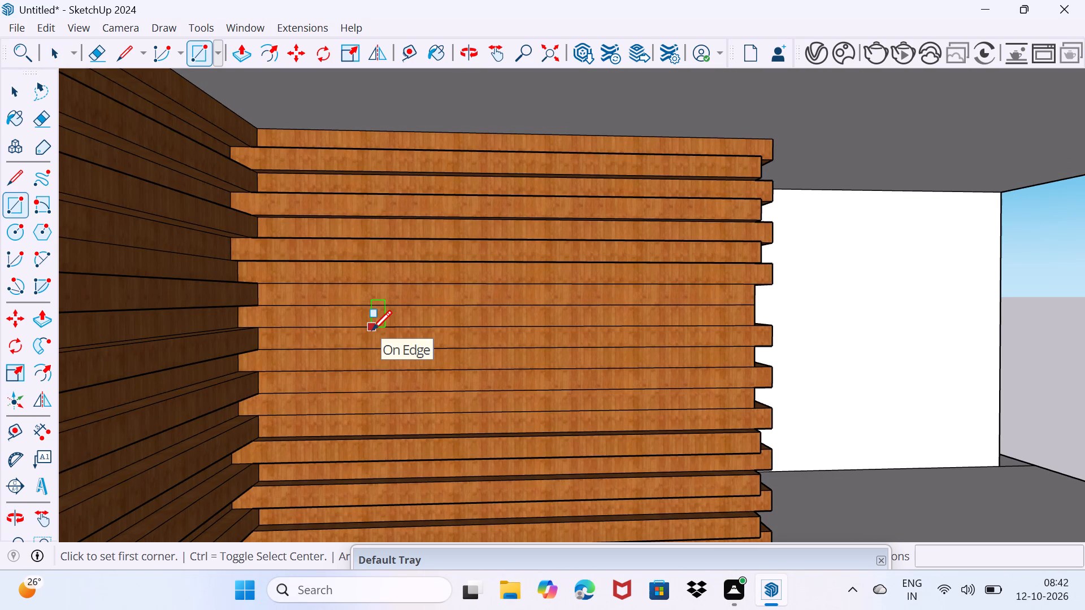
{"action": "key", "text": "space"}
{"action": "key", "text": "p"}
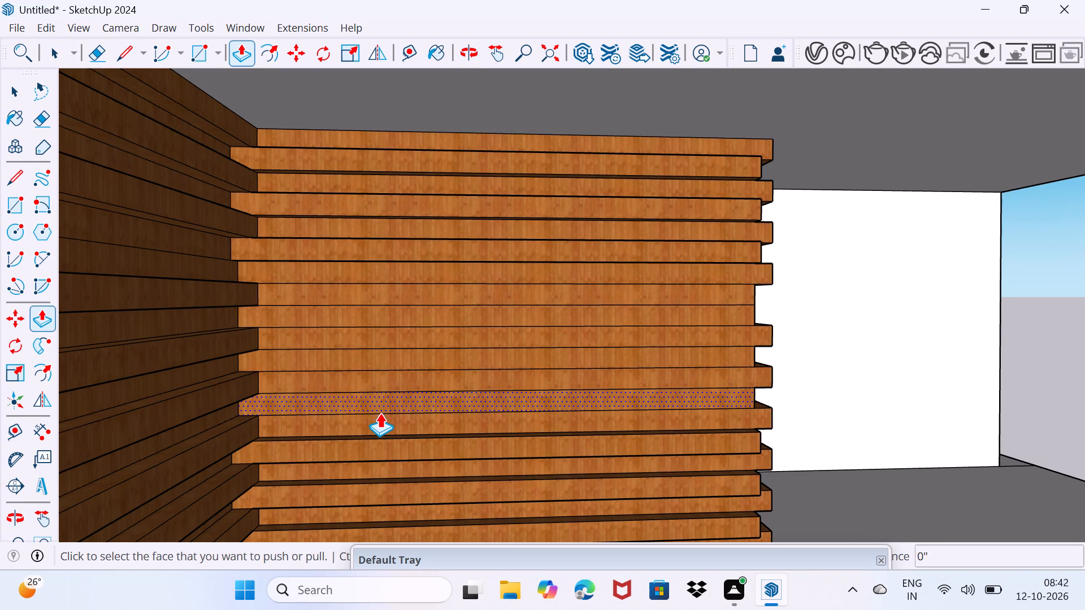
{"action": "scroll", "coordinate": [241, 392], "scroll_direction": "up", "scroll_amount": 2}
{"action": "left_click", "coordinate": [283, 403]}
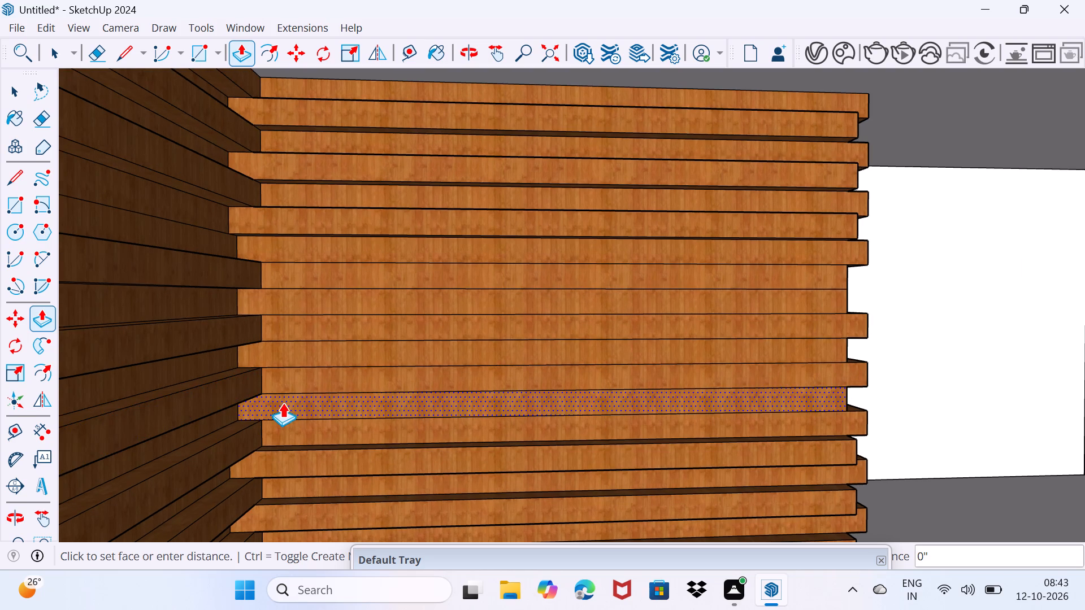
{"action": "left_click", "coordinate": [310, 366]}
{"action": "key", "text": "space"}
Draw a rectangle about 2' 11" by 2' 4 1/2" across five flush slats in the middle of the end wall.
{"action": "type", "text": "r"}
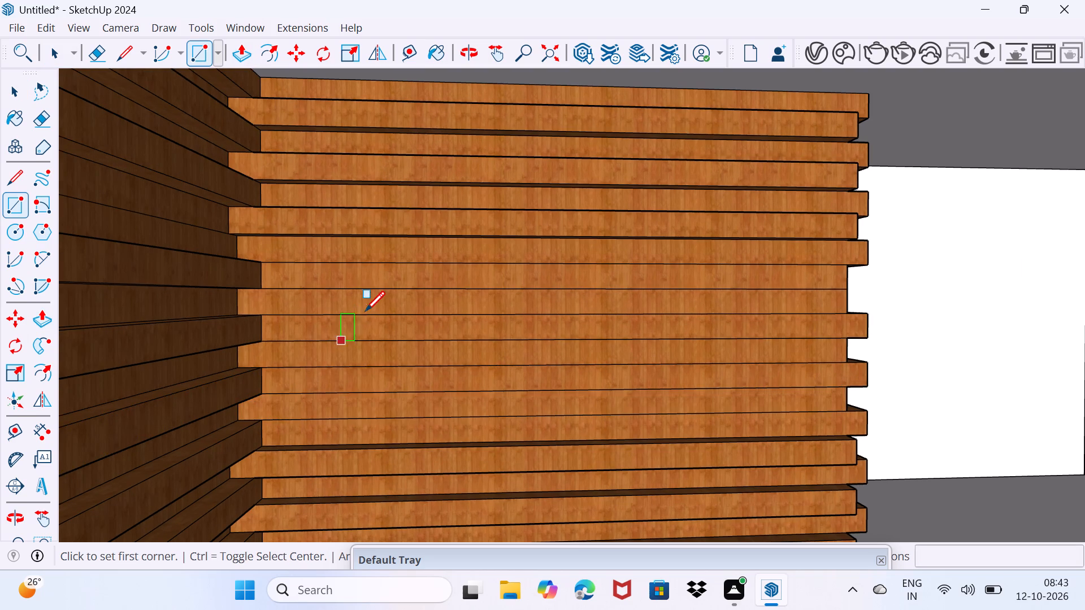
{"action": "middle_click_drag", "start_coordinate": [308, 350], "coordinate": [362, 384]}
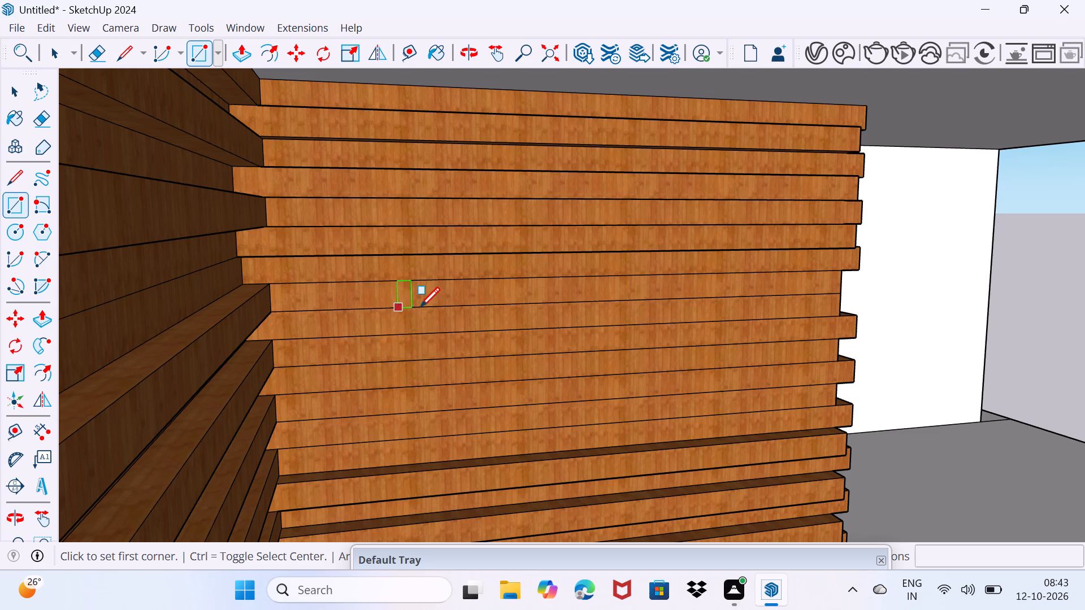
{"action": "left_click", "coordinate": [442, 307]}
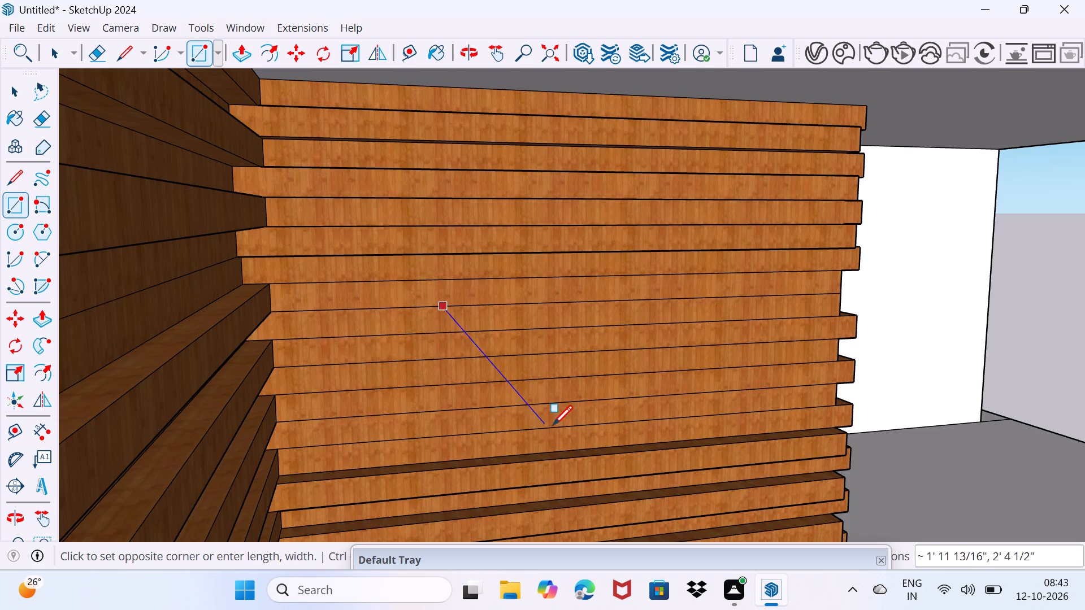
{"action": "left_click", "coordinate": [600, 421]}
{"action": "key", "text": "space"}
Erase the four slat lines inside the rectangle to leave one plain panel face.
{"action": "key", "text": "e"}
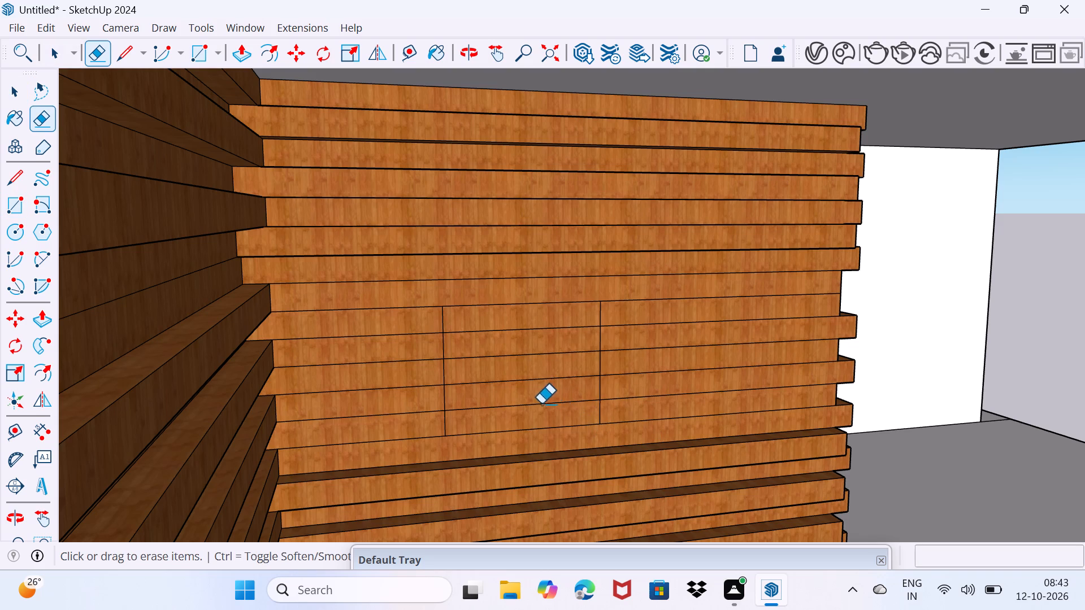
{"action": "left_click_drag", "start_coordinate": [539, 406], "coordinate": [537, 400]}
{"action": "left_click_drag", "start_coordinate": [531, 378], "coordinate": [530, 372]}
{"action": "left_click", "coordinate": [525, 358]}
{"action": "left_click", "coordinate": [523, 315]}
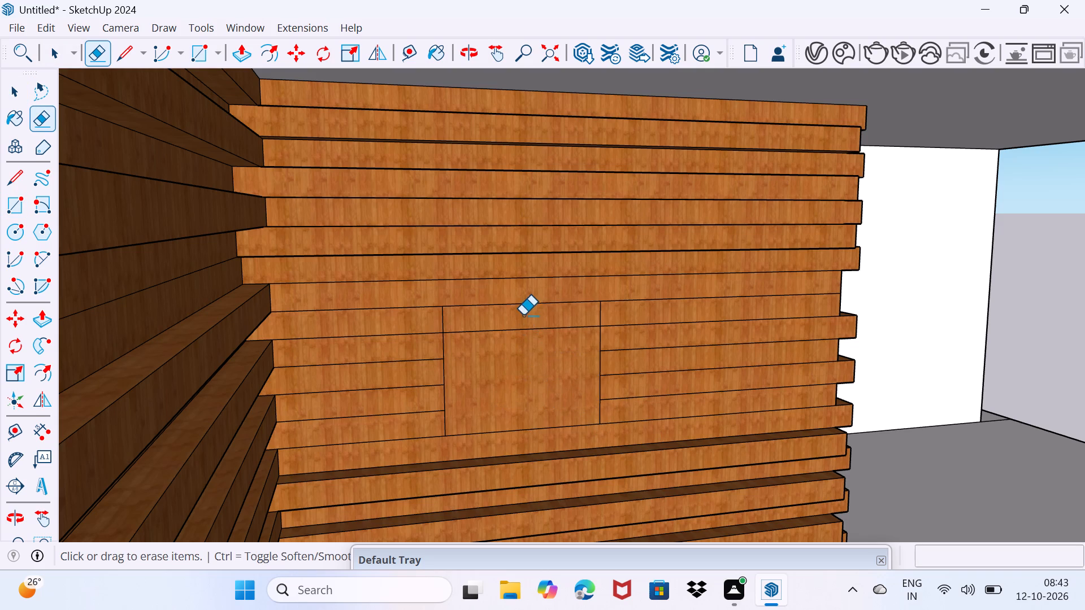
{"action": "left_click_drag", "start_coordinate": [519, 326], "coordinate": [515, 339]}
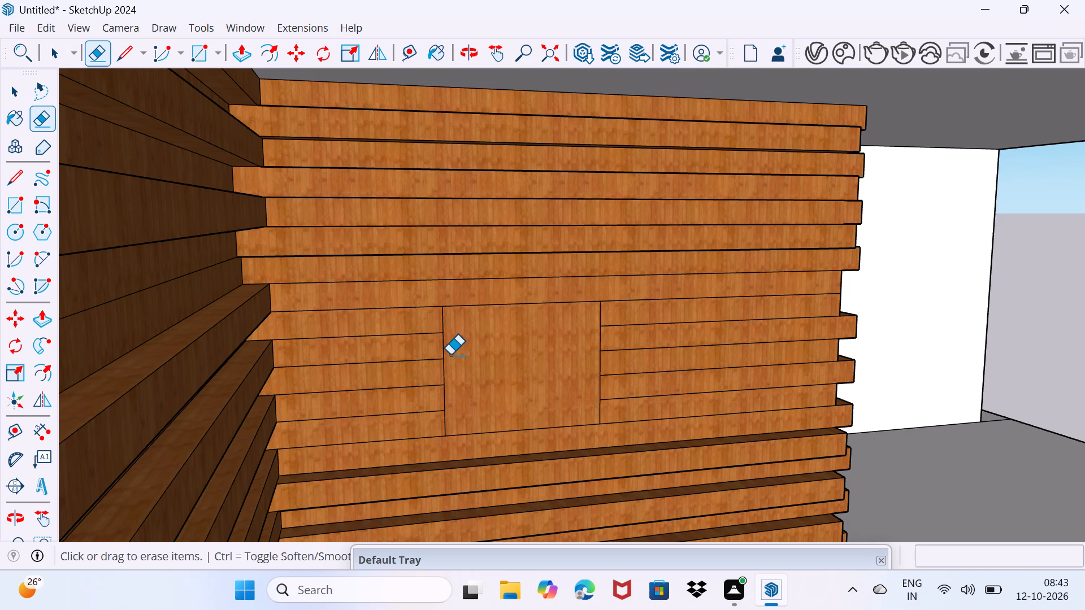
{"action": "key", "text": "space"}
Pull the top-row slat segments on both sides of the plain panel out 5", level with the projecting slats above.
{"action": "left_click", "coordinate": [377, 326]}
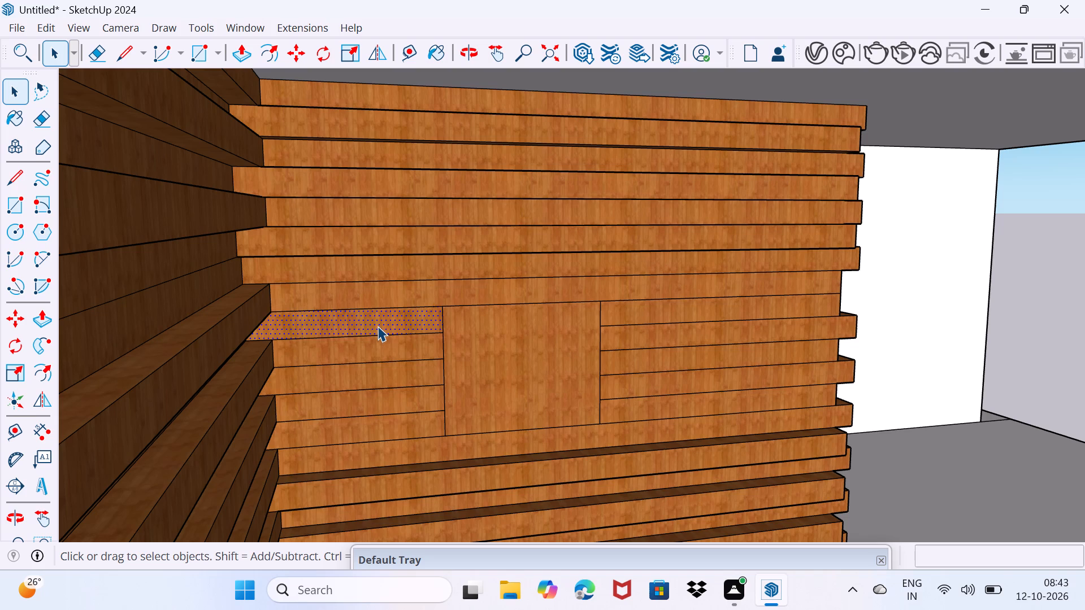
{"action": "key", "text": "p"}
{"action": "left_click", "coordinate": [377, 326]}
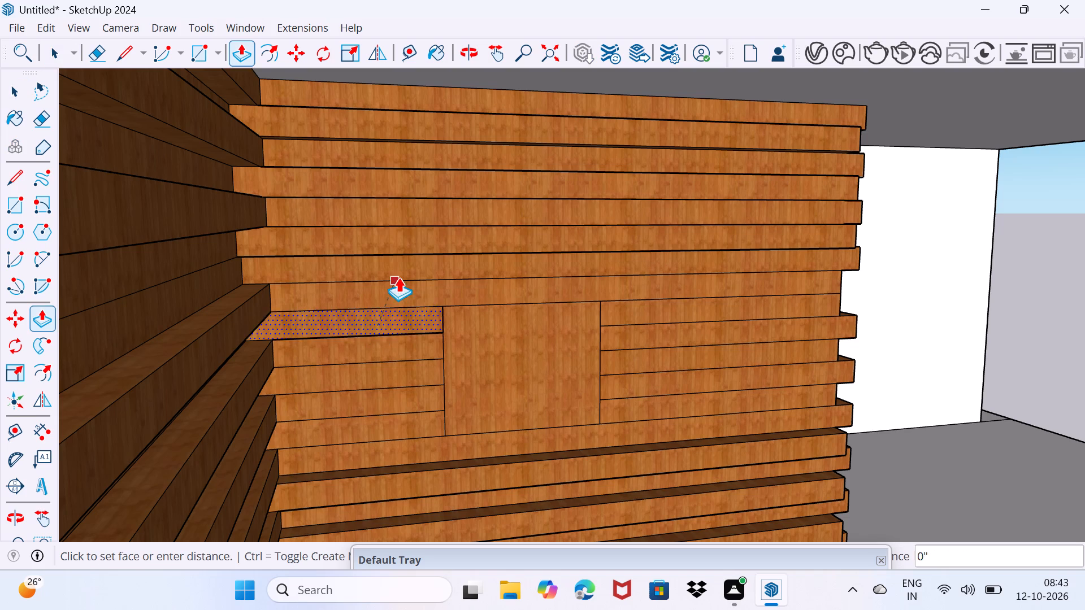
{"action": "left_click", "coordinate": [429, 257]}
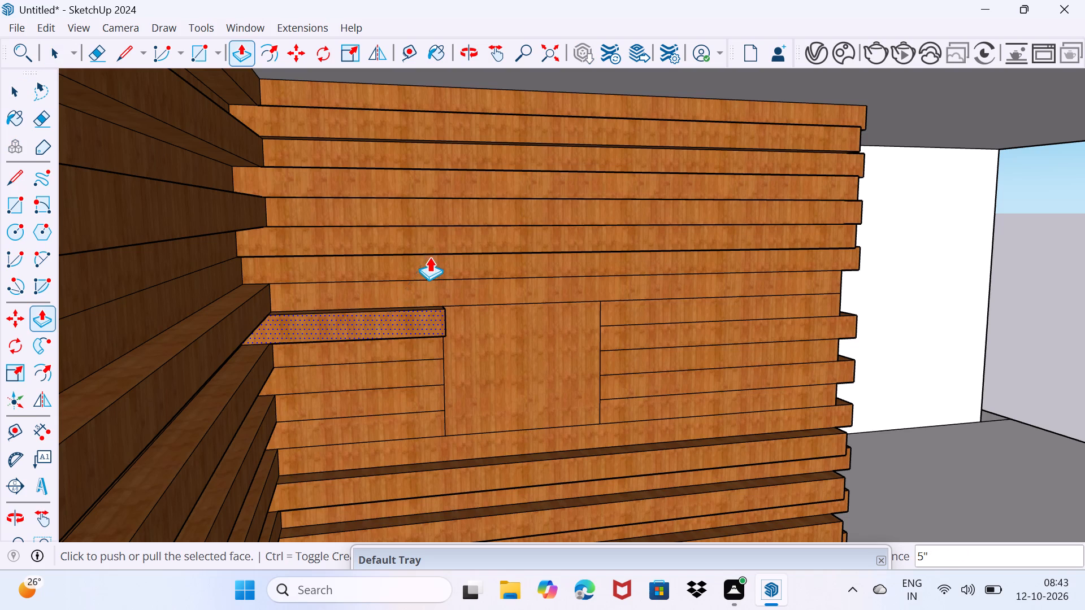
{"action": "key", "text": "space"}
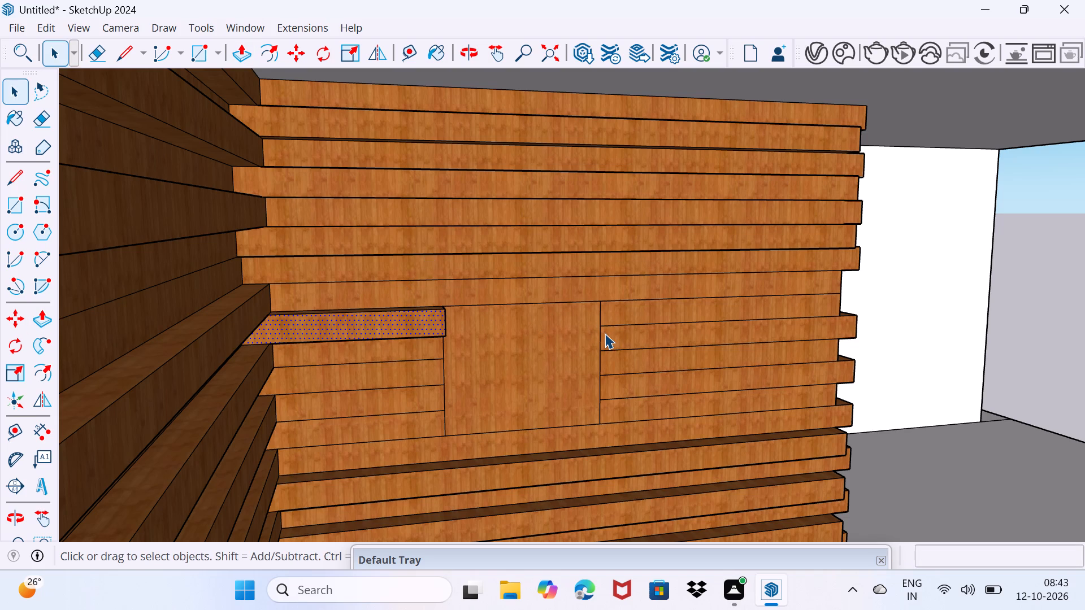
{"action": "left_click", "coordinate": [622, 320]}
{"action": "key", "text": "p"}
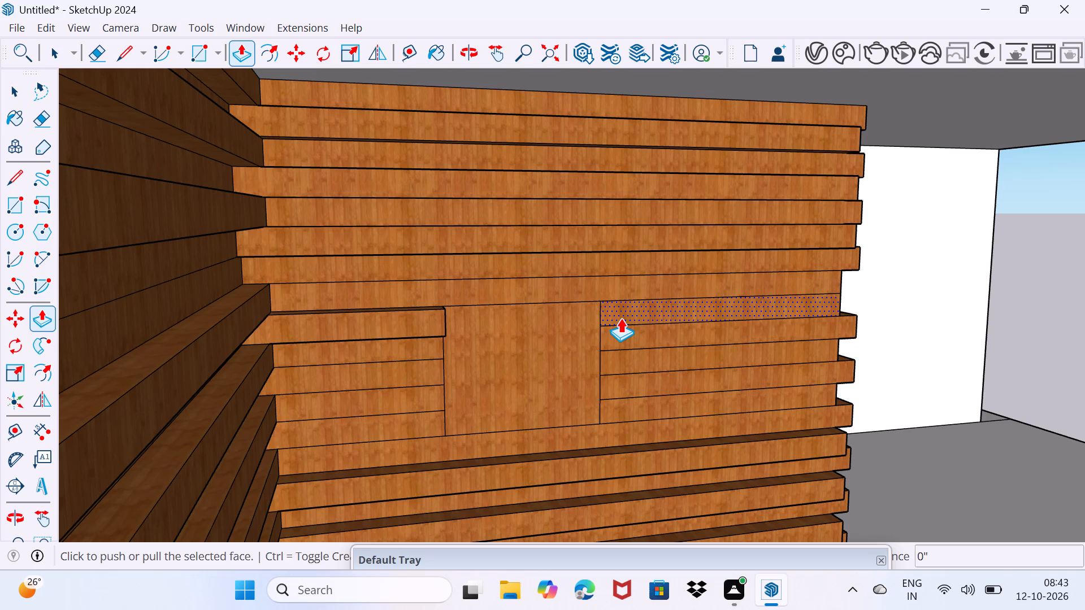
{"action": "left_click", "coordinate": [620, 318]}
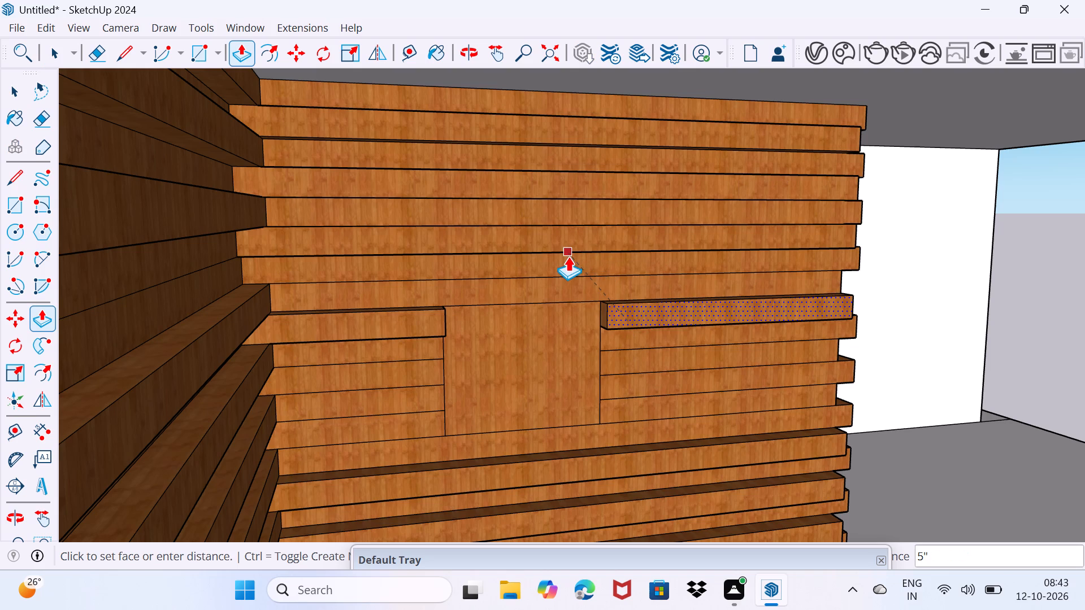
{"action": "left_click", "coordinate": [568, 256]}
{"action": "key", "text": "space"}
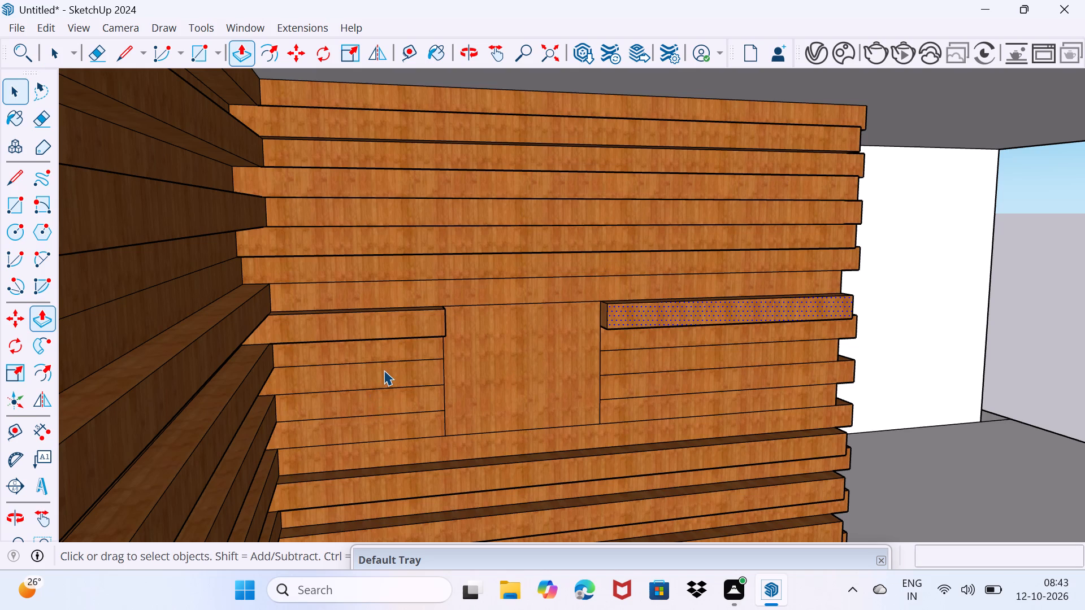
Pull the third-row slat segments on both sides of the plain panel out 5" to match the projecting top row.
{"action": "left_click", "coordinate": [384, 370]}
{"action": "key", "text": "p"}
{"action": "left_click", "coordinate": [384, 366]}
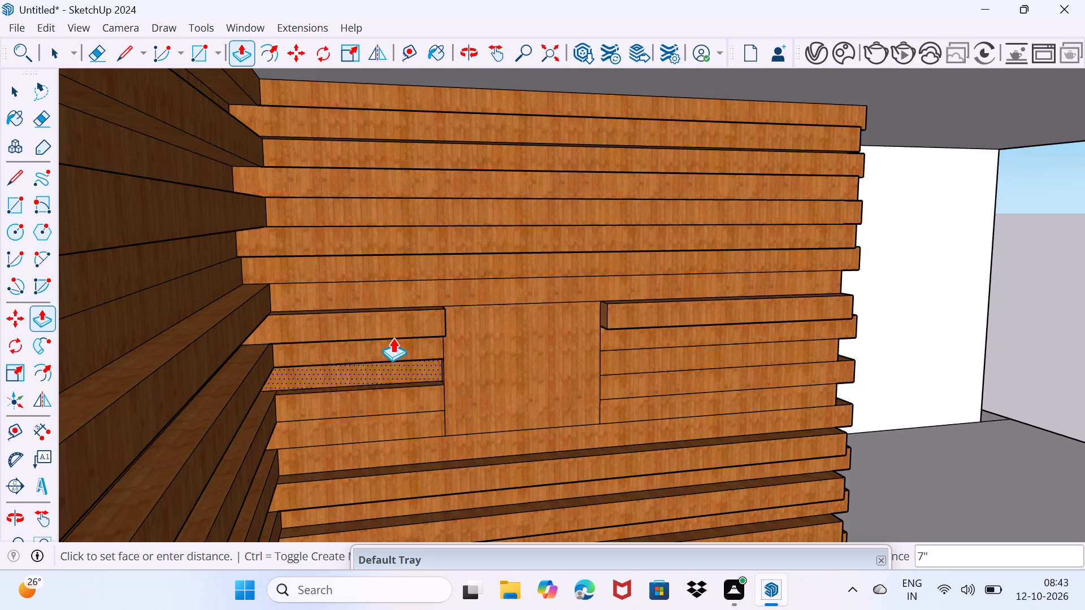
{"action": "left_click", "coordinate": [397, 326]}
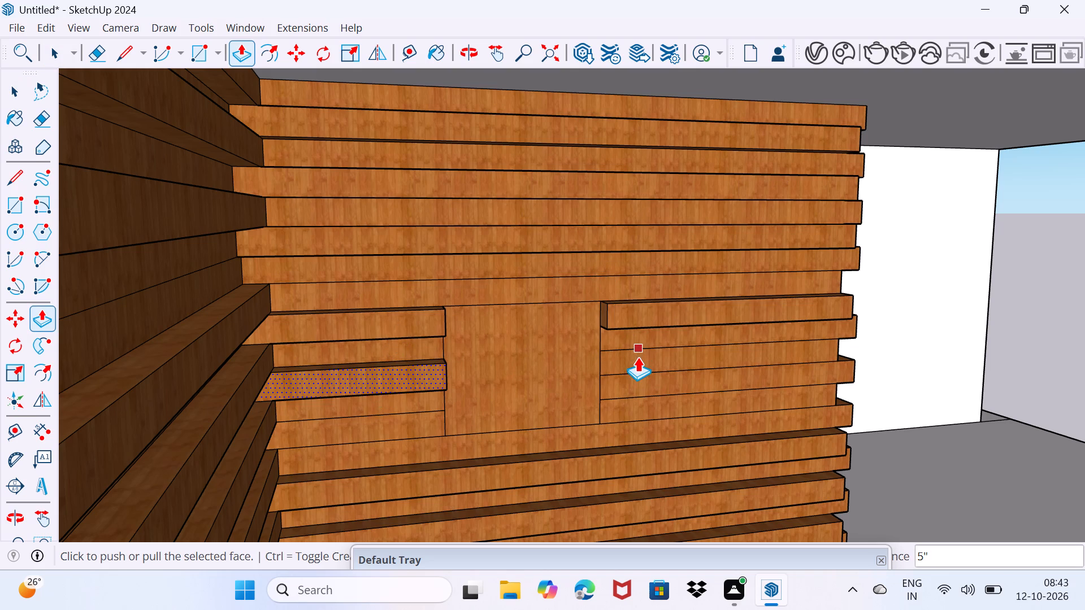
{"action": "scroll", "coordinate": [627, 363], "scroll_direction": "up", "scroll_amount": 3}
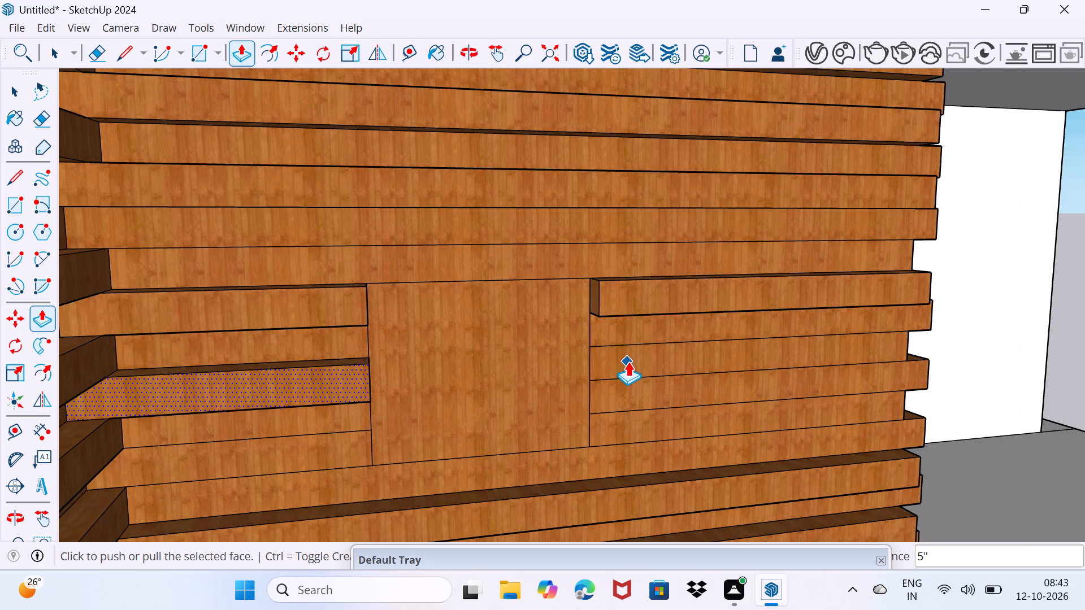
{"action": "key", "text": "space"}
{"action": "left_click_drag", "start_coordinate": [623, 379], "coordinate": [632, 367]}
{"action": "left_click", "coordinate": [633, 361]}
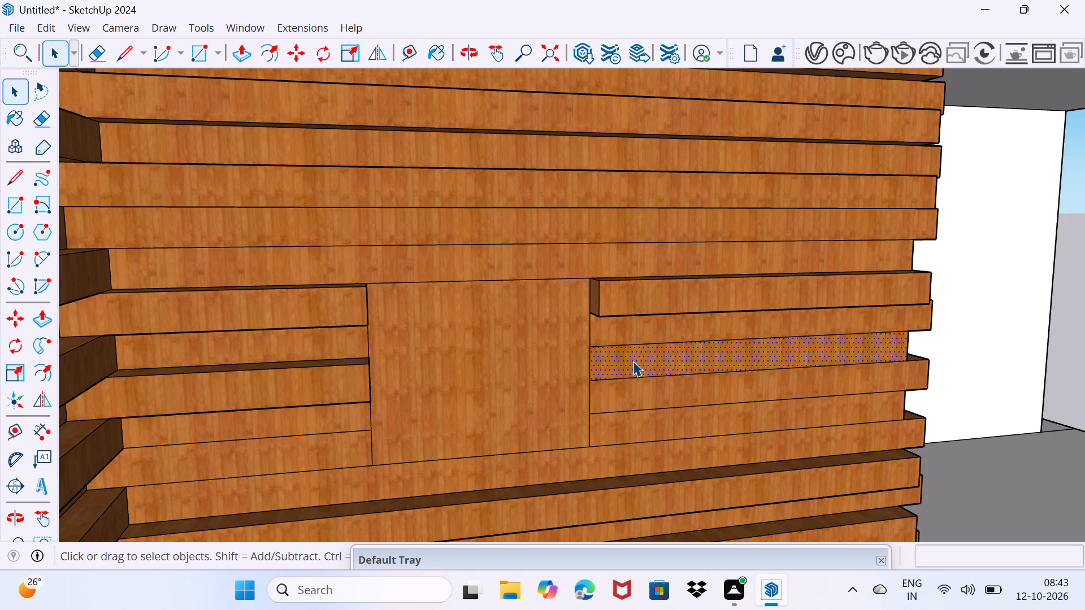
{"action": "key", "text": "p"}
{"action": "left_click", "coordinate": [633, 361]}
{"action": "left_click", "coordinate": [679, 300]}
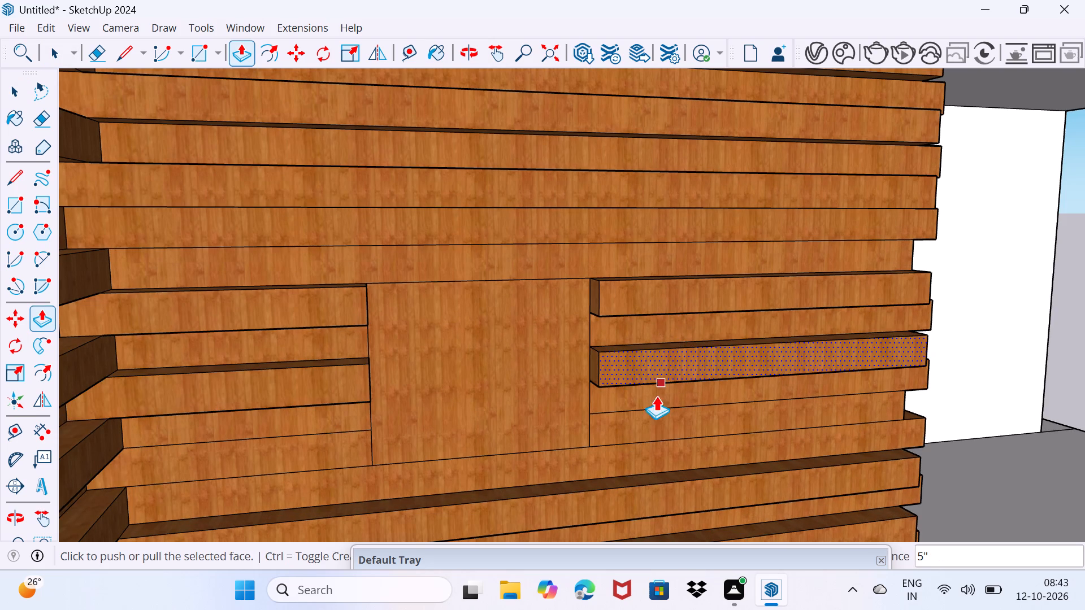
Pull the fifth-row slat segment on the right side of the plain panel out 5", level with the projecting segments above.
{"action": "key", "text": "space"}
{"action": "left_click_drag", "start_coordinate": [630, 437], "coordinate": [630, 432]}
{"action": "left_click", "coordinate": [629, 425]}
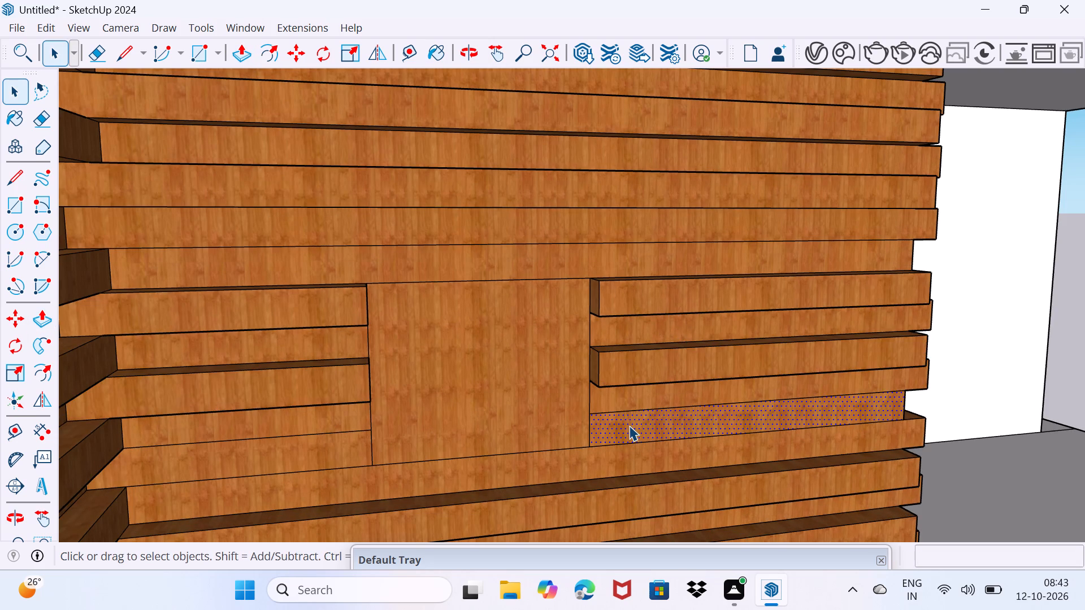
{"action": "key", "text": "p"}
{"action": "left_click", "coordinate": [629, 419]}
{"action": "left_click", "coordinate": [651, 363]}
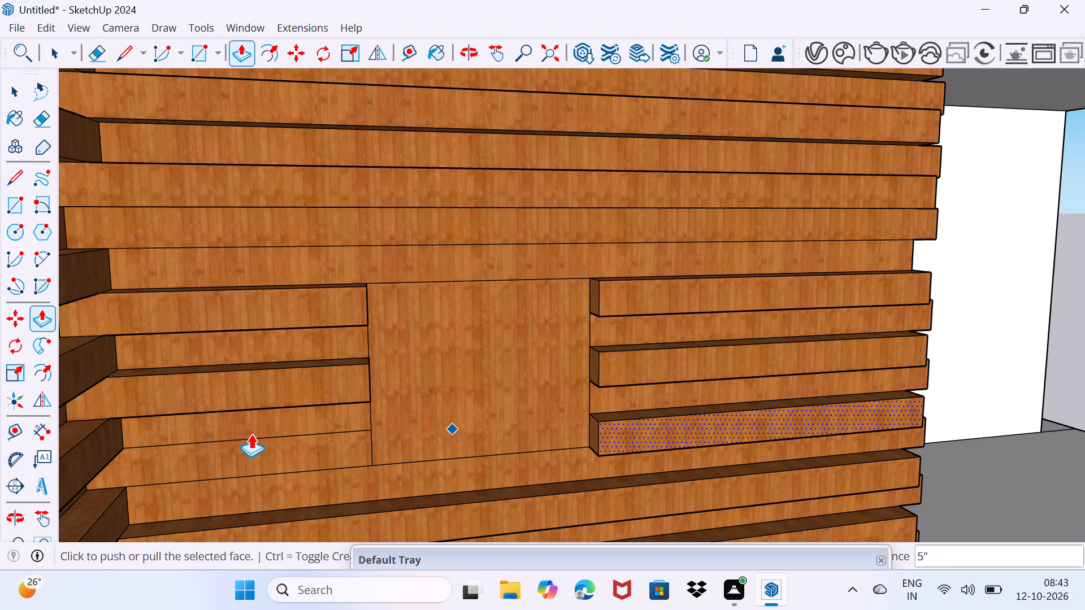
Pull the fifth-row slat segment on the left side of the plain panel out 5", level with the projecting segments above.
{"action": "key", "text": "space"}
{"action": "left_click", "coordinate": [263, 455]}
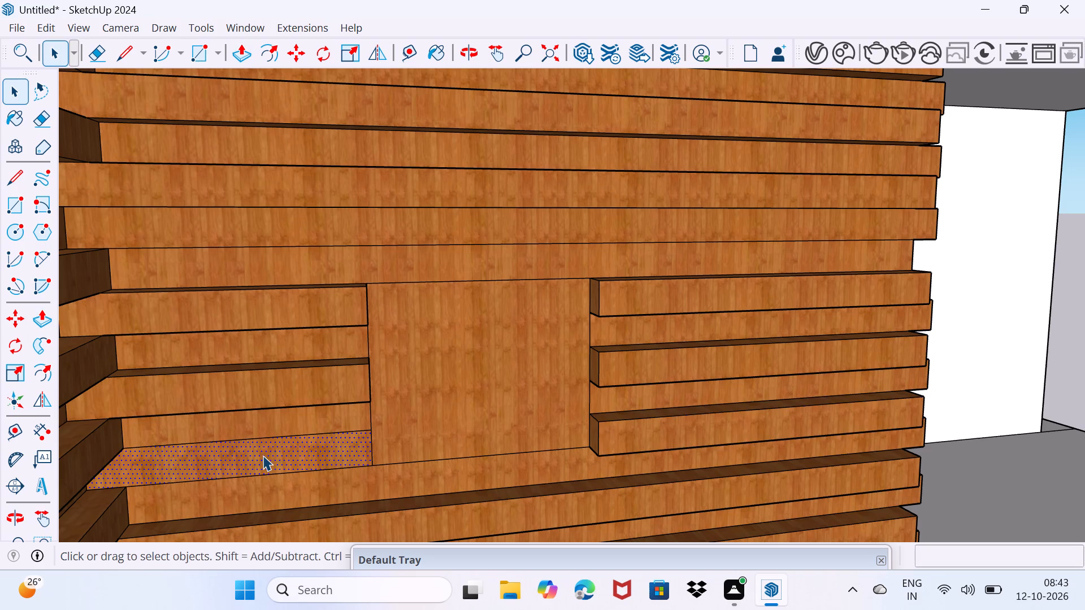
{"action": "middle_click_drag", "start_coordinate": [264, 454], "coordinate": [197, 427]}
{"action": "key", "text": "p"}
{"action": "left_click", "coordinate": [207, 438]}
{"action": "left_click_drag", "start_coordinate": [223, 412], "coordinate": [254, 381]}
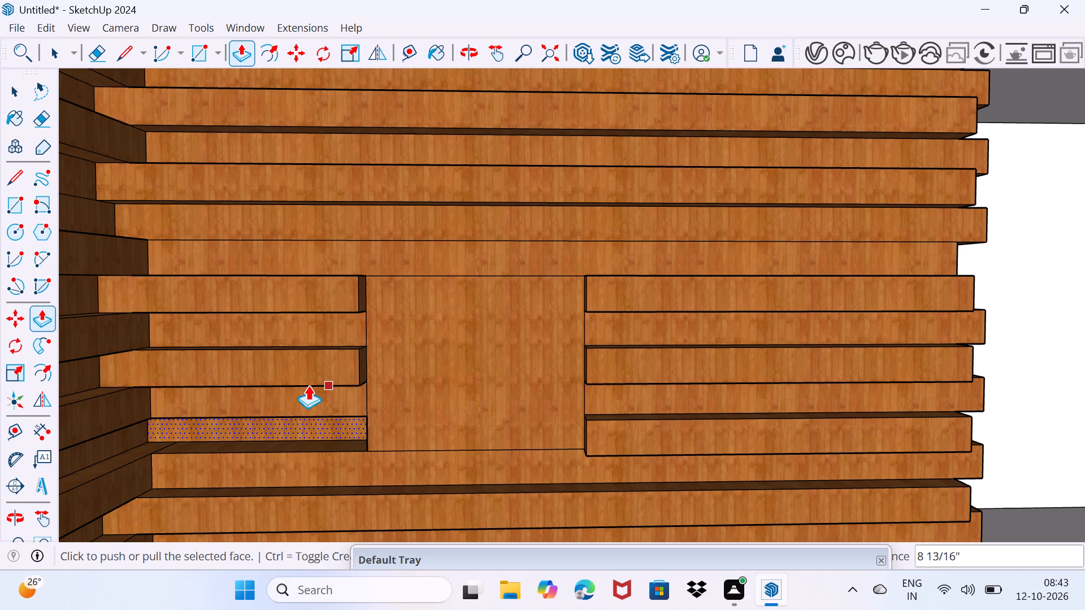
{"action": "key", "text": "ctrl+z"}
{"action": "left_click", "coordinate": [300, 436]}
{"action": "left_click", "coordinate": [309, 372]}
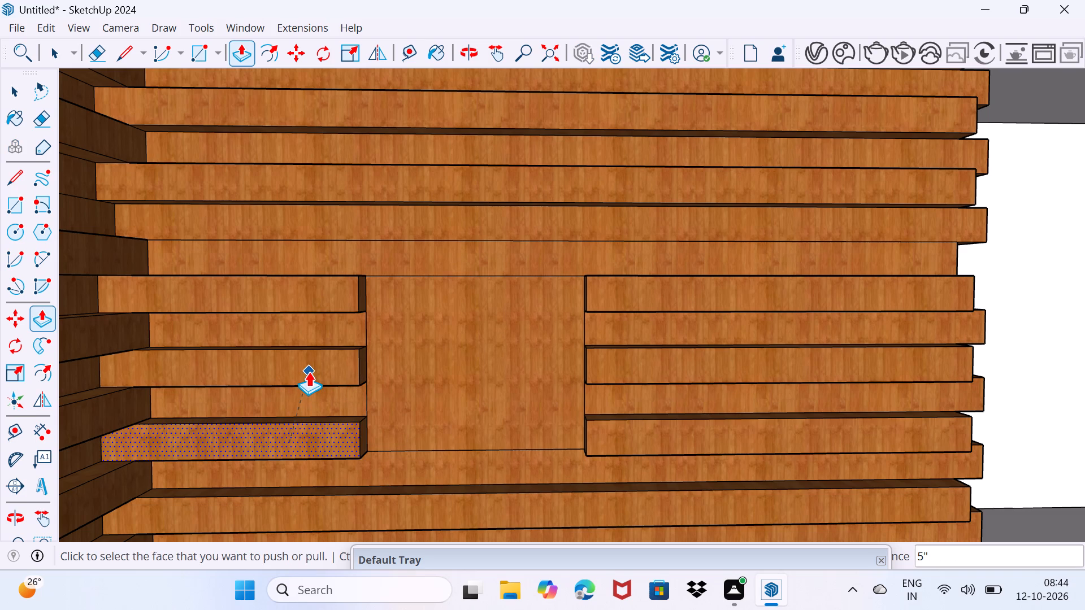
{"action": "key", "text": "space"}
{"action": "left_click_drag", "start_coordinate": [348, 406], "coordinate": [355, 393]}
Push the plain panel face back into the wall about 1' 11" and a little further to form a deep niche.
{"action": "middle_click_drag", "start_coordinate": [408, 380], "coordinate": [359, 333]}
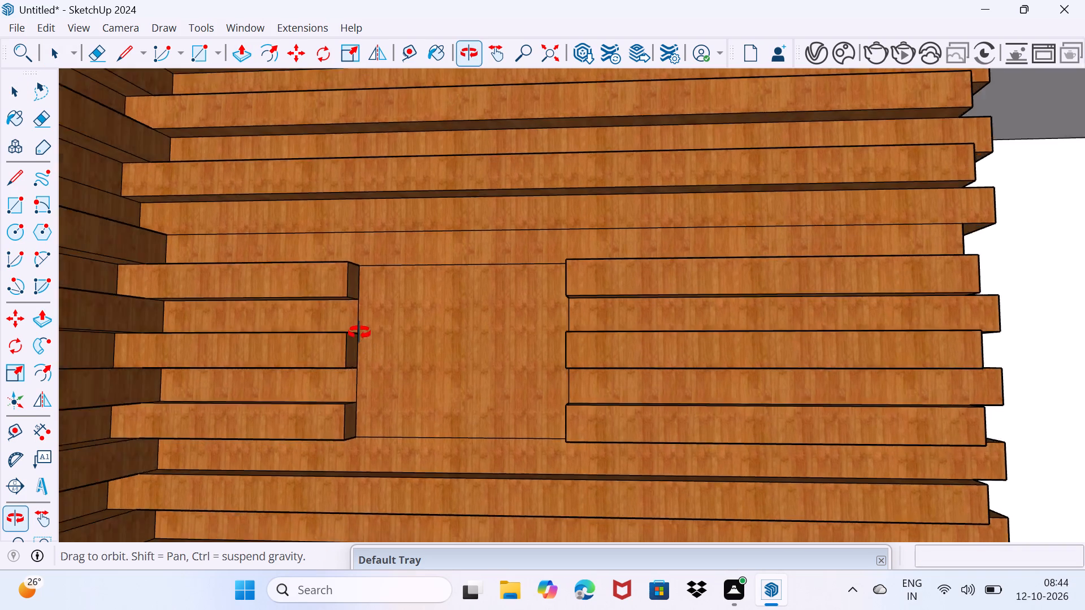
{"action": "middle_click_drag", "start_coordinate": [359, 333], "coordinate": [467, 451]}
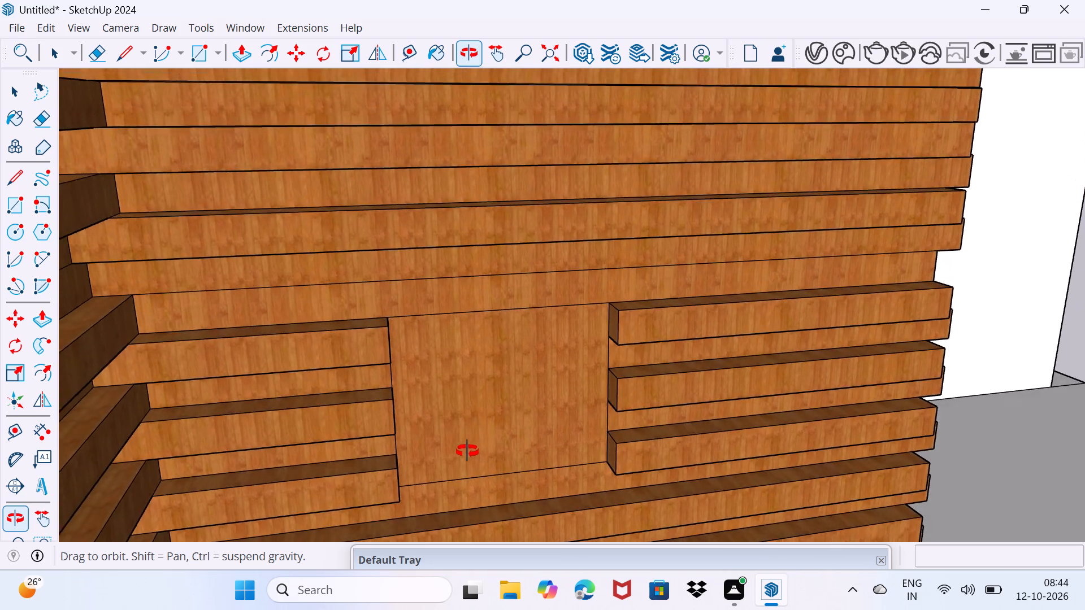
{"action": "middle_click_drag", "start_coordinate": [467, 451], "coordinate": [432, 433]}
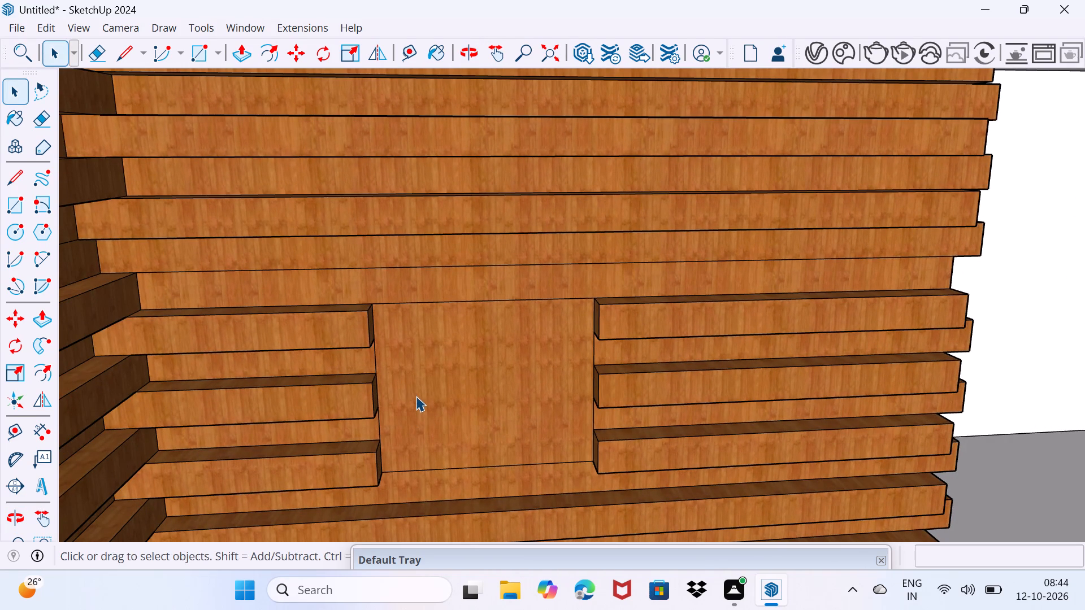
{"action": "left_click", "coordinate": [427, 405]}
{"action": "key", "text": "p"}
{"action": "left_click", "coordinate": [427, 405]}
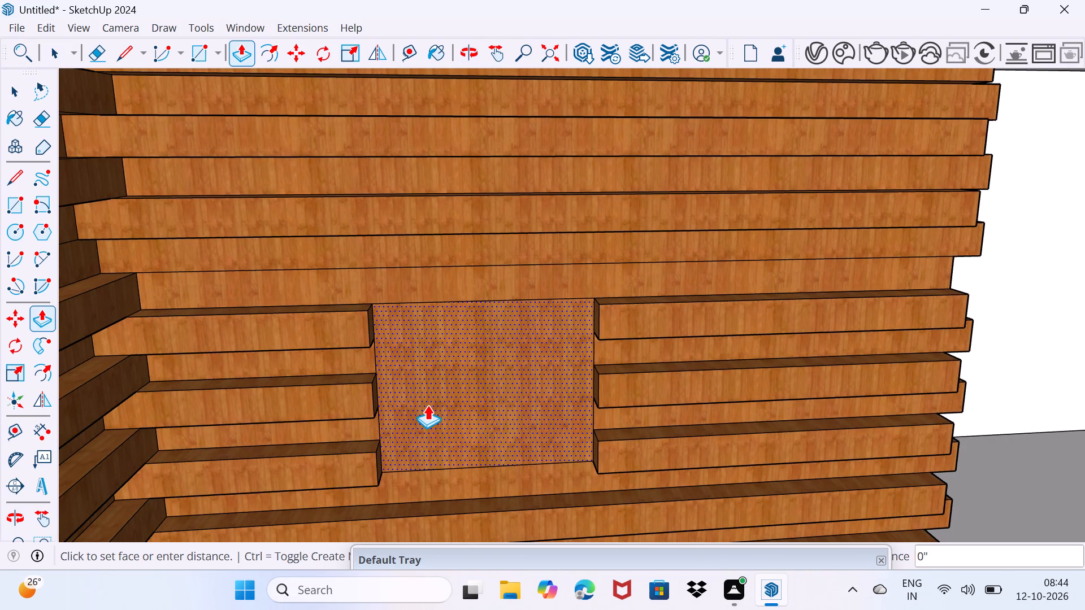
{"action": "left_click", "coordinate": [426, 363]}
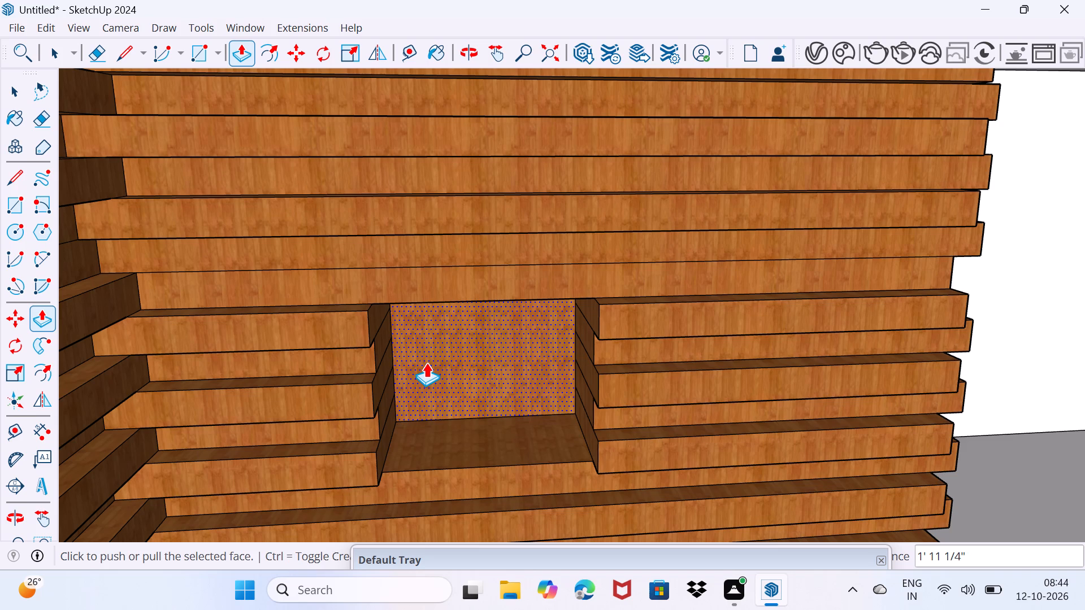
{"action": "left_click_drag", "start_coordinate": [420, 412], "coordinate": [437, 389]}
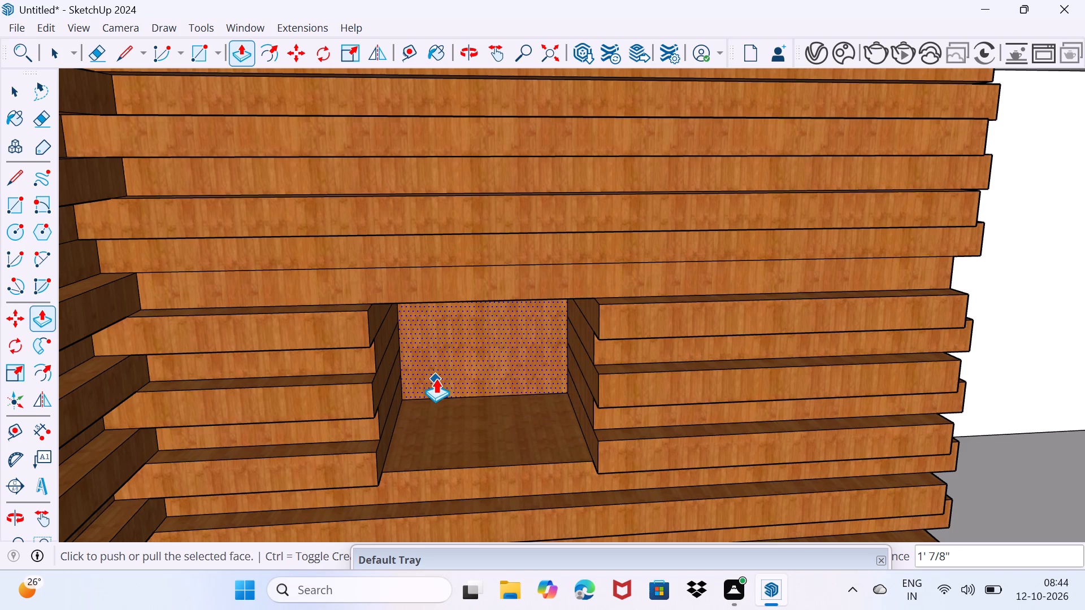
{"action": "key", "text": "ctrl+z"}
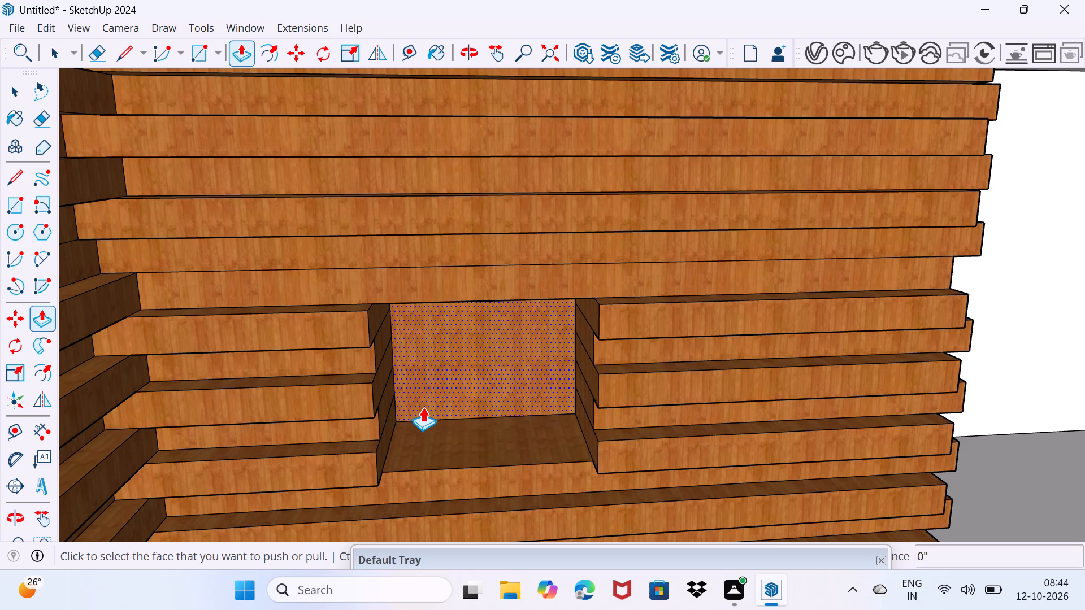
{"action": "left_click", "coordinate": [427, 393]}
{"action": "left_click", "coordinate": [429, 381]}
{"action": "key", "text": "space"}
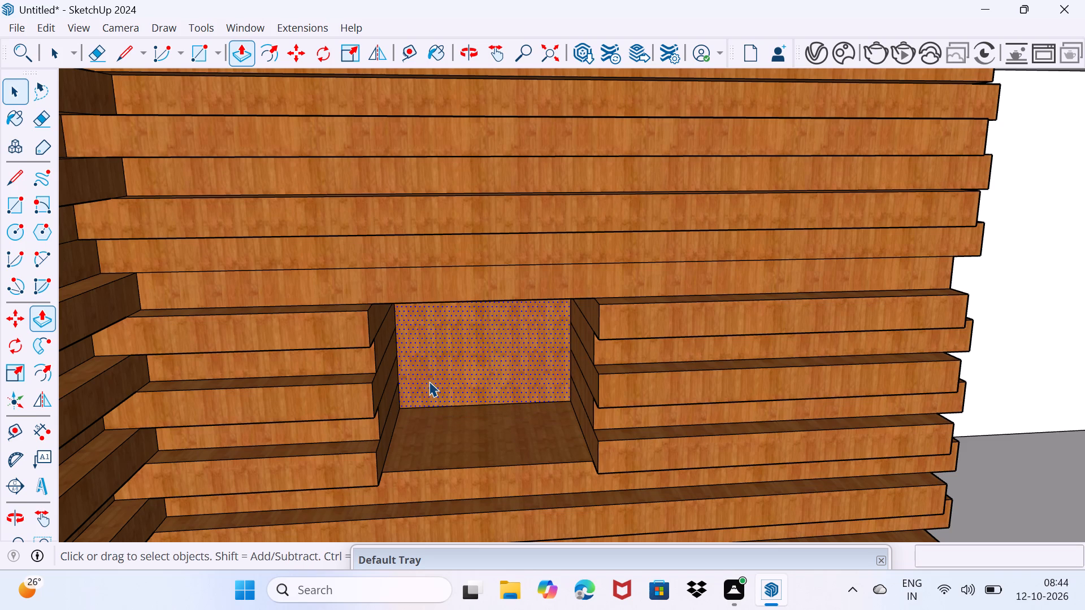
{"action": "left_click_drag", "start_coordinate": [428, 439], "coordinate": [434, 429]}
Erase the four horizontal slat lines on the niche's left inner side to leave one plain face.
{"action": "middle_click_drag", "start_coordinate": [432, 437], "coordinate": [299, 386]}
{"action": "scroll", "coordinate": [335, 382], "scroll_direction": "up", "scroll_amount": 2}
{"action": "key", "text": "e"}
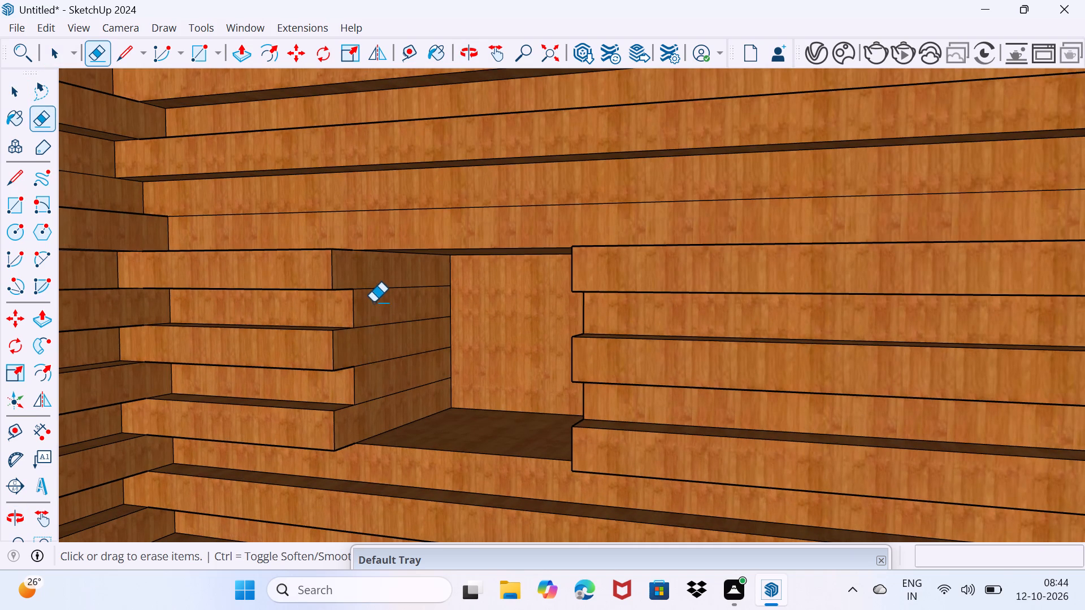
{"action": "left_click", "coordinate": [371, 288]}
{"action": "left_click_drag", "start_coordinate": [376, 338], "coordinate": [376, 321]}
{"action": "left_click_drag", "start_coordinate": [394, 364], "coordinate": [383, 339]}
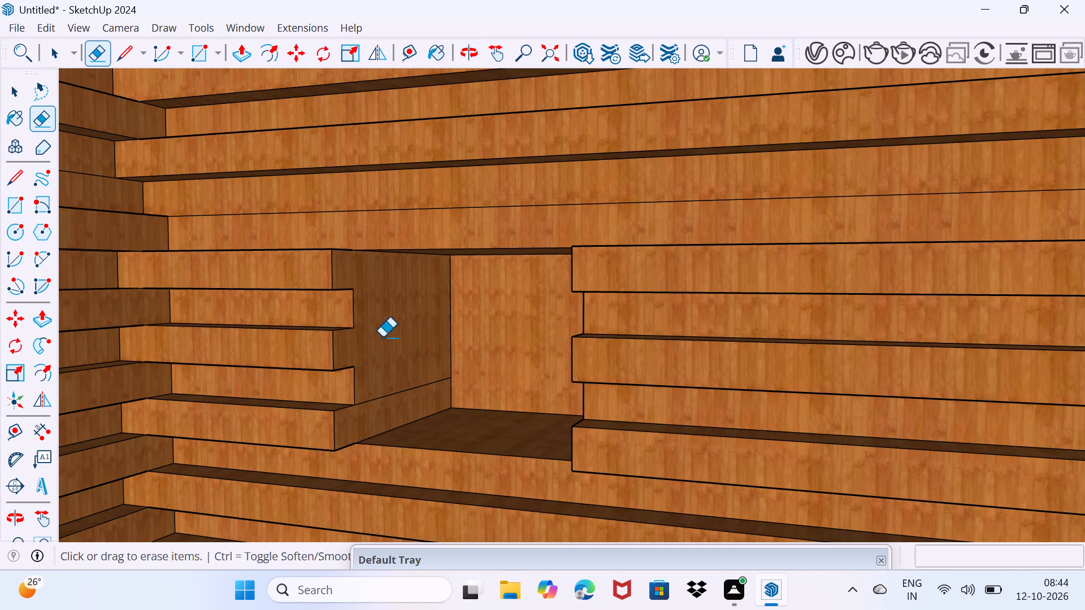
{"action": "left_click_drag", "start_coordinate": [394, 401], "coordinate": [390, 385]}
Erase the four horizontal slat lines on the niche's right inner side to leave one plain face.
{"action": "middle_click_drag", "start_coordinate": [385, 429], "coordinate": [641, 469]}
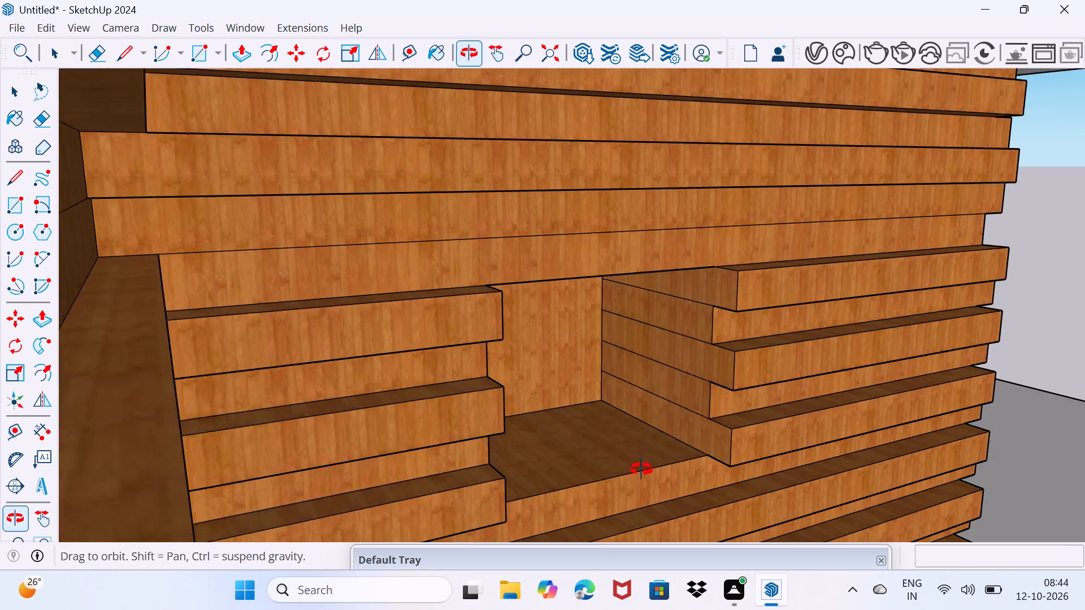
{"action": "middle_click_drag", "start_coordinate": [641, 469], "coordinate": [645, 463]}
{"action": "left_click_drag", "start_coordinate": [669, 421], "coordinate": [678, 395]}
{"action": "left_click_drag", "start_coordinate": [672, 371], "coordinate": [678, 336]}
{"action": "left_click", "coordinate": [679, 320]}
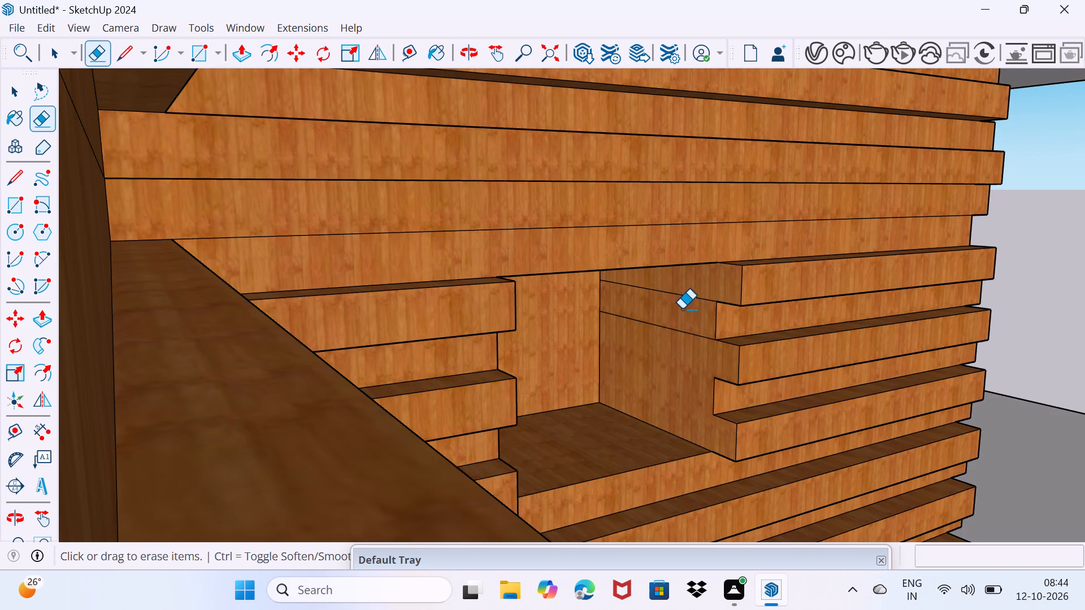
{"action": "left_click_drag", "start_coordinate": [684, 294], "coordinate": [679, 307]}
{"action": "left_click_drag", "start_coordinate": [669, 334], "coordinate": [656, 344]}
{"action": "left_click_drag", "start_coordinate": [662, 343], "coordinate": [670, 323]}
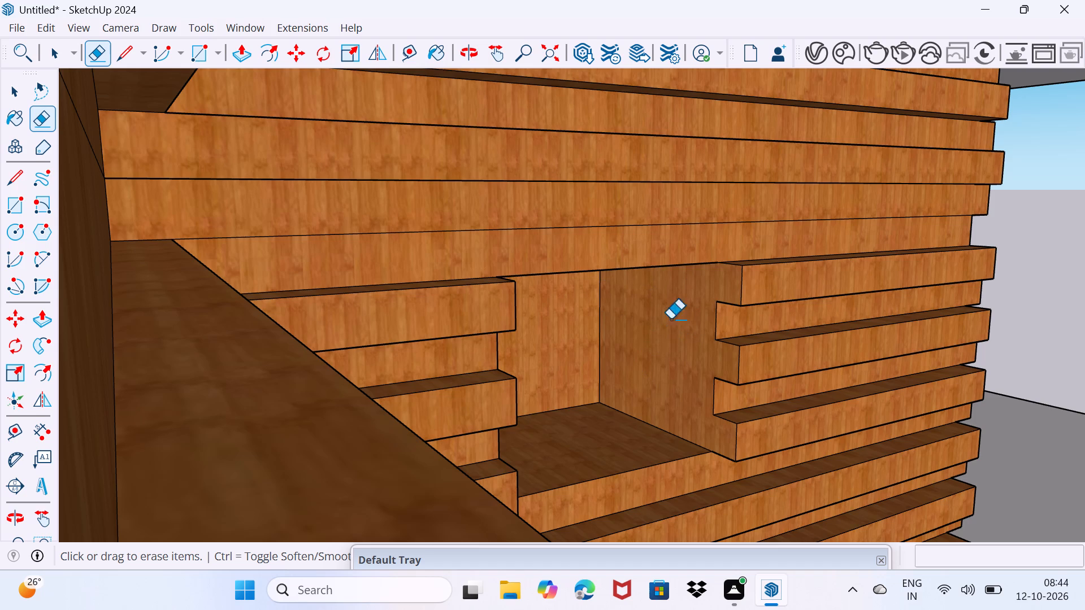
Push the niche's top inner face up through the flat slat row above, to the underside of the next projecting slat.
{"action": "middle_click_drag", "start_coordinate": [649, 356], "coordinate": [414, 430]}
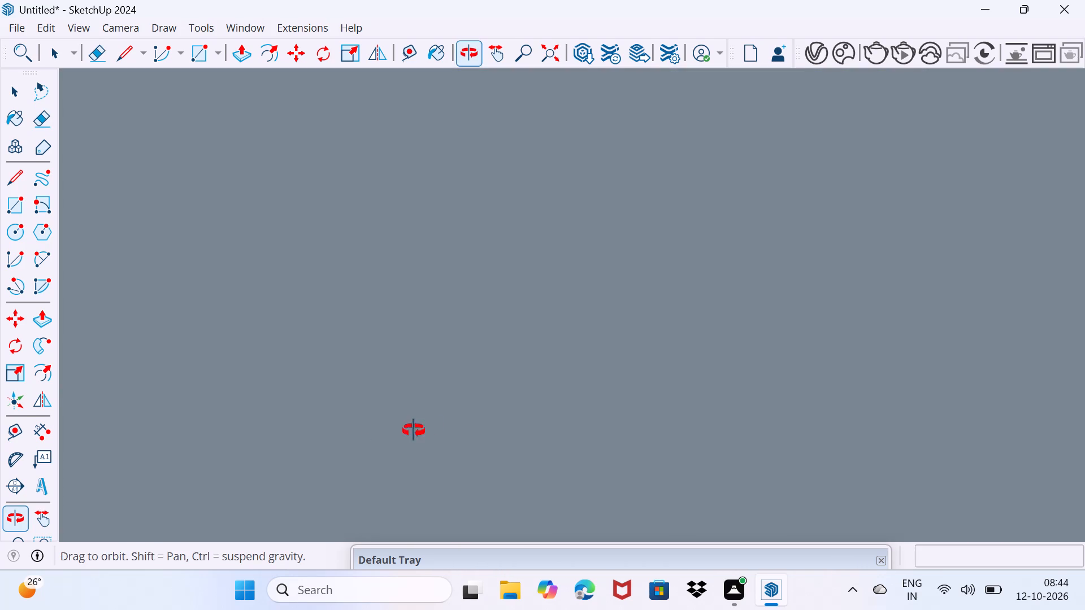
{"action": "middle_click_drag", "start_coordinate": [414, 430], "coordinate": [463, 413]}
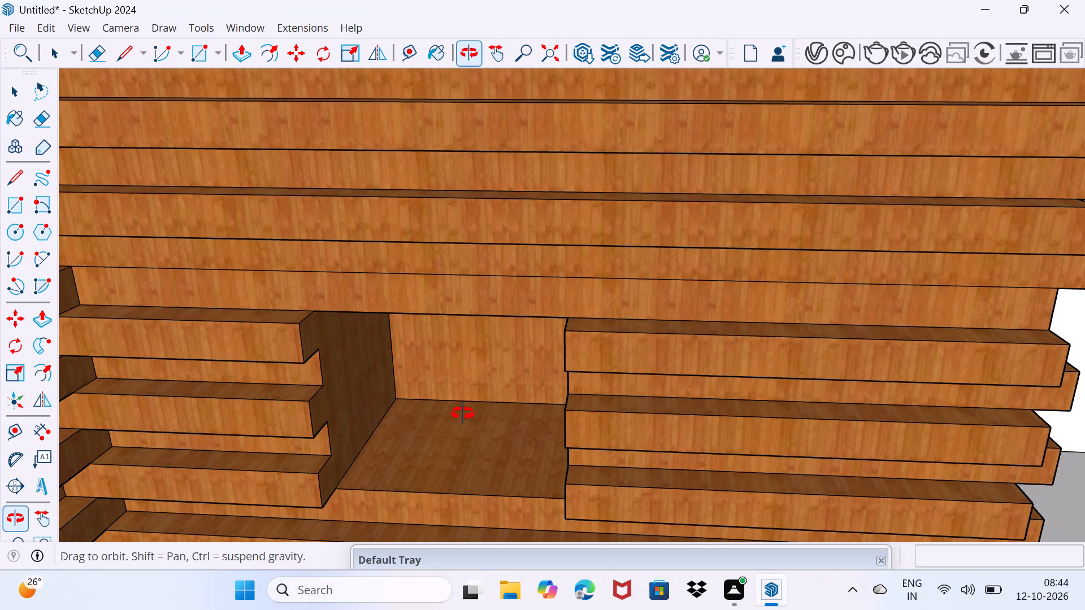
{"action": "middle_click_drag", "start_coordinate": [463, 413], "coordinate": [236, 425]}
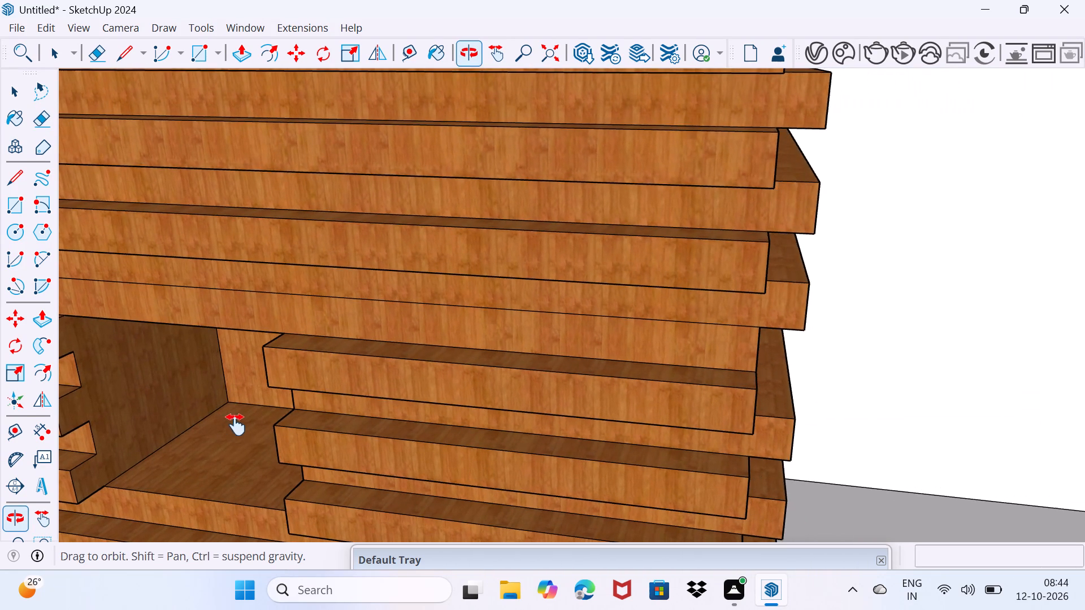
{"action": "middle_click_drag", "start_coordinate": [236, 425], "coordinate": [388, 369]}
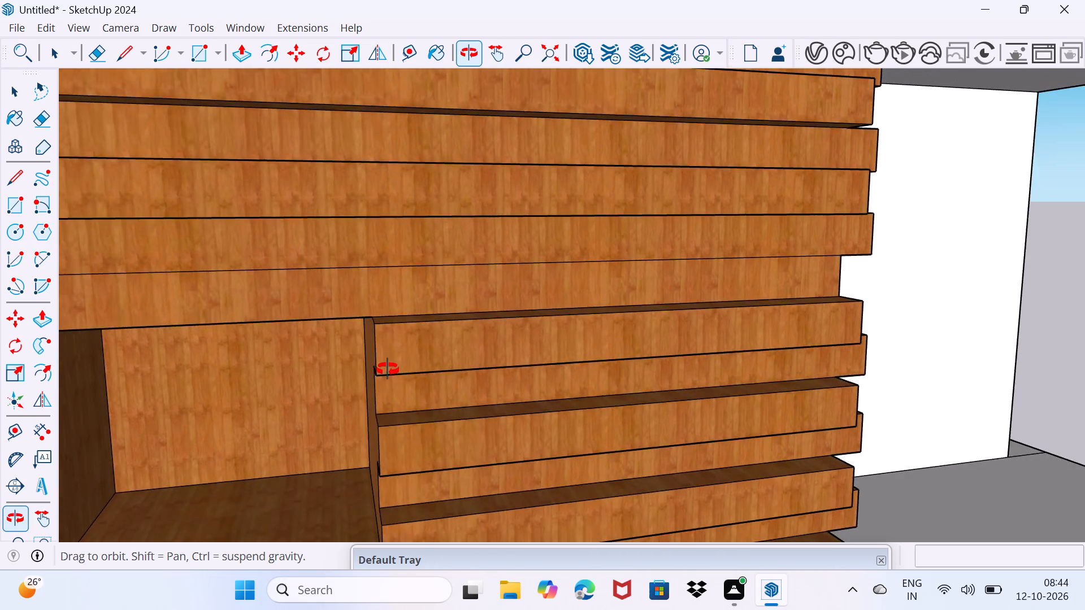
{"action": "middle_click_drag", "start_coordinate": [388, 369], "coordinate": [396, 313]}
{"action": "key", "text": "space"}
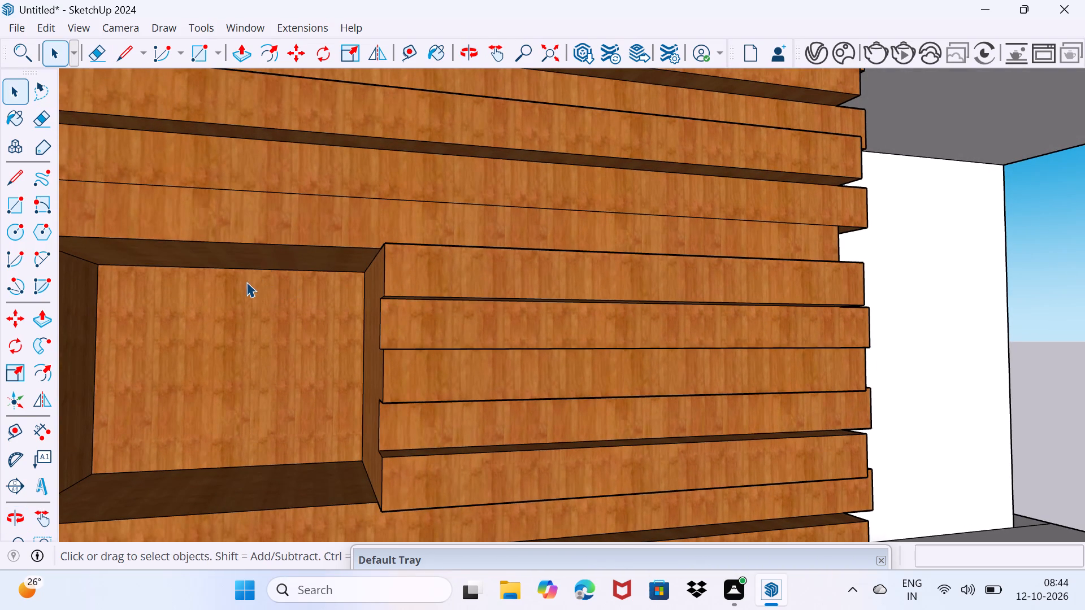
{"action": "left_click", "coordinate": [244, 263]}
{"action": "key", "text": "p"}
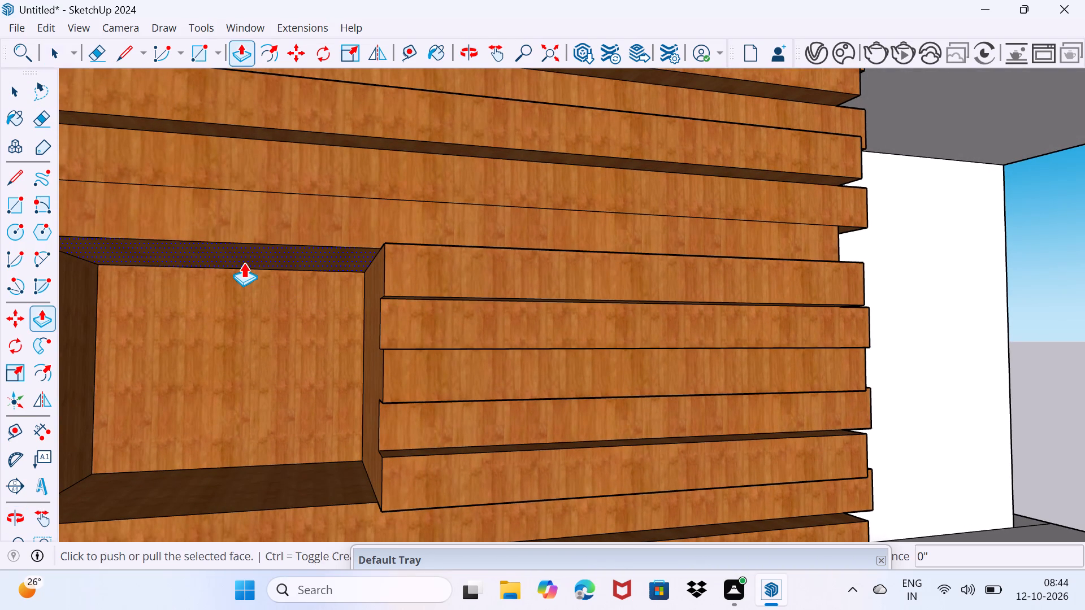
{"action": "left_click", "coordinate": [244, 263]}
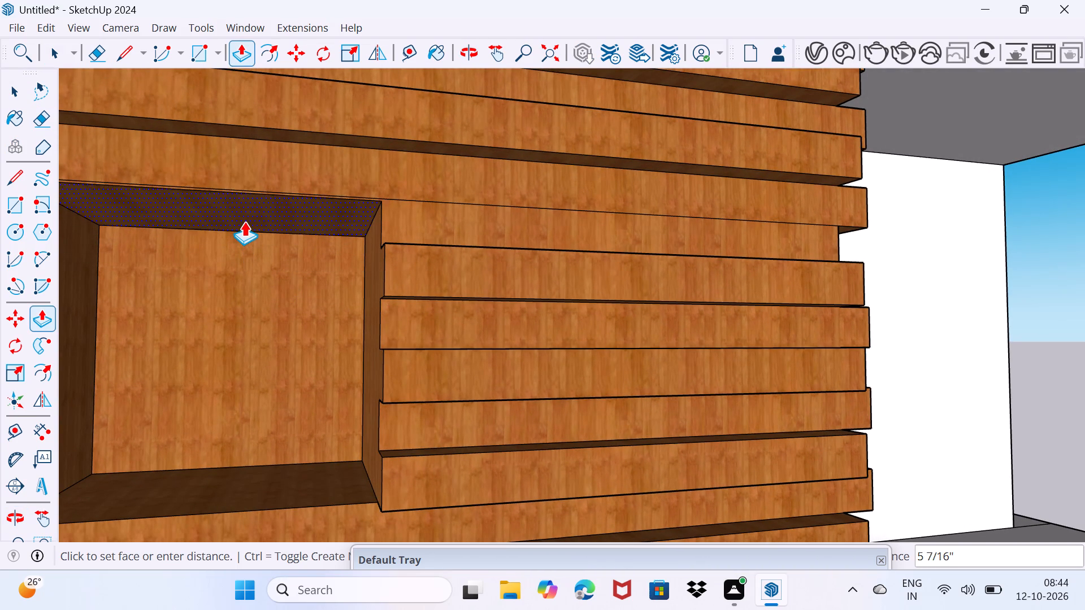
{"action": "left_click", "coordinate": [244, 218]}
{"action": "key", "text": "space"}
{"action": "left_click_drag", "start_coordinate": [248, 313], "coordinate": [259, 299]}
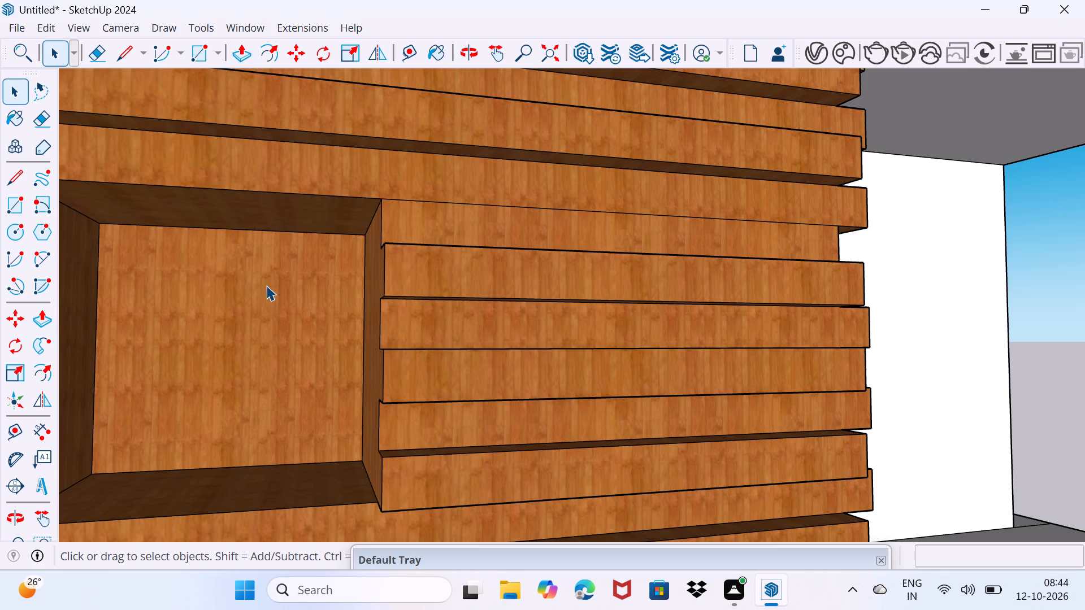
Draw an upright door-shaped rectangle on the white wall beside the slat wall, with its base on the floor line.
{"action": "middle_click_drag", "start_coordinate": [270, 286], "coordinate": [266, 325]}
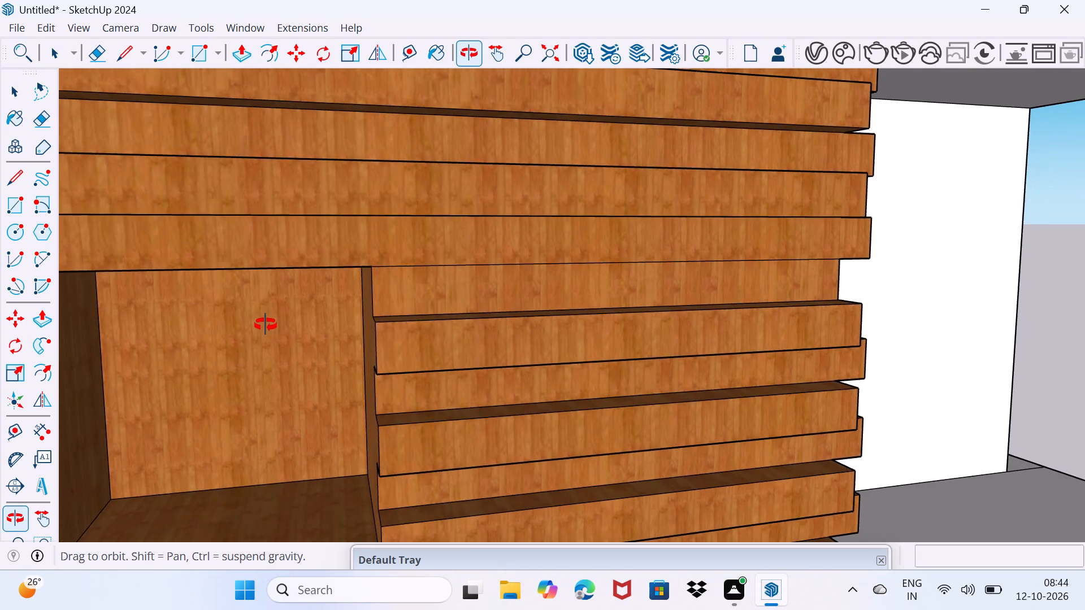
{"action": "middle_click_drag", "start_coordinate": [266, 325], "coordinate": [266, 313]}
{"action": "scroll", "coordinate": [266, 313], "scroll_direction": "down", "scroll_amount": 2}
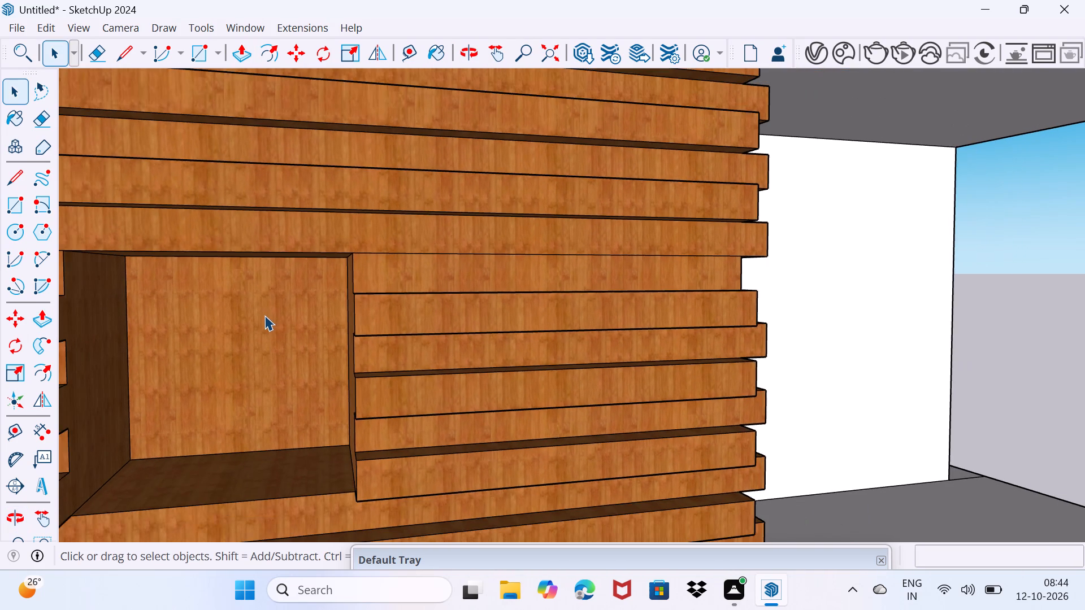
{"action": "scroll", "coordinate": [264, 315], "scroll_direction": "down", "scroll_amount": 7}
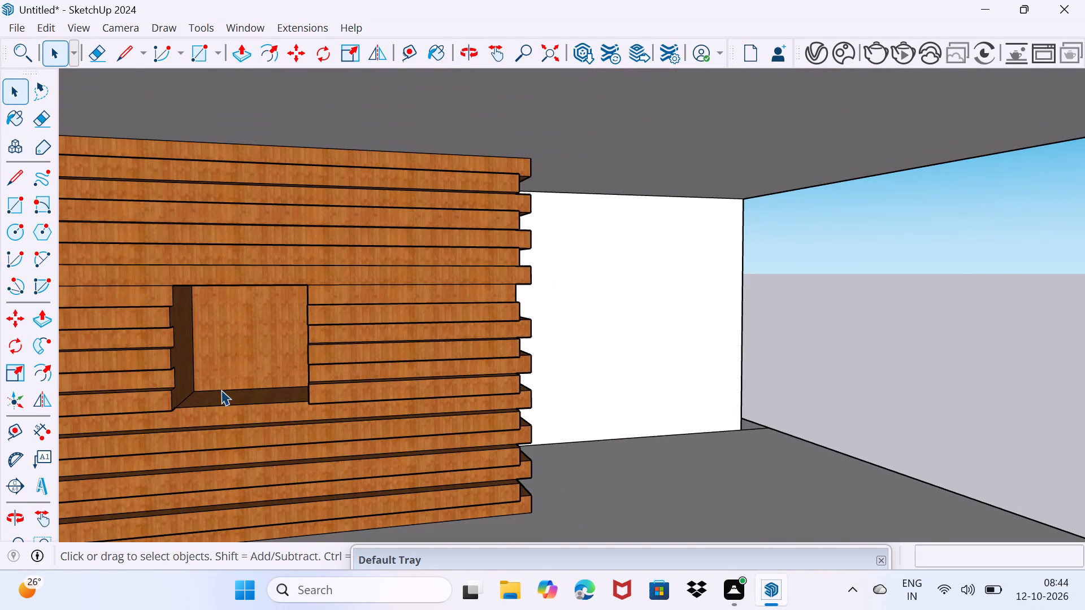
{"action": "scroll", "coordinate": [209, 393], "scroll_direction": "up", "scroll_amount": 1}
{"action": "middle_click_drag", "start_coordinate": [209, 393], "coordinate": [120, 437]}
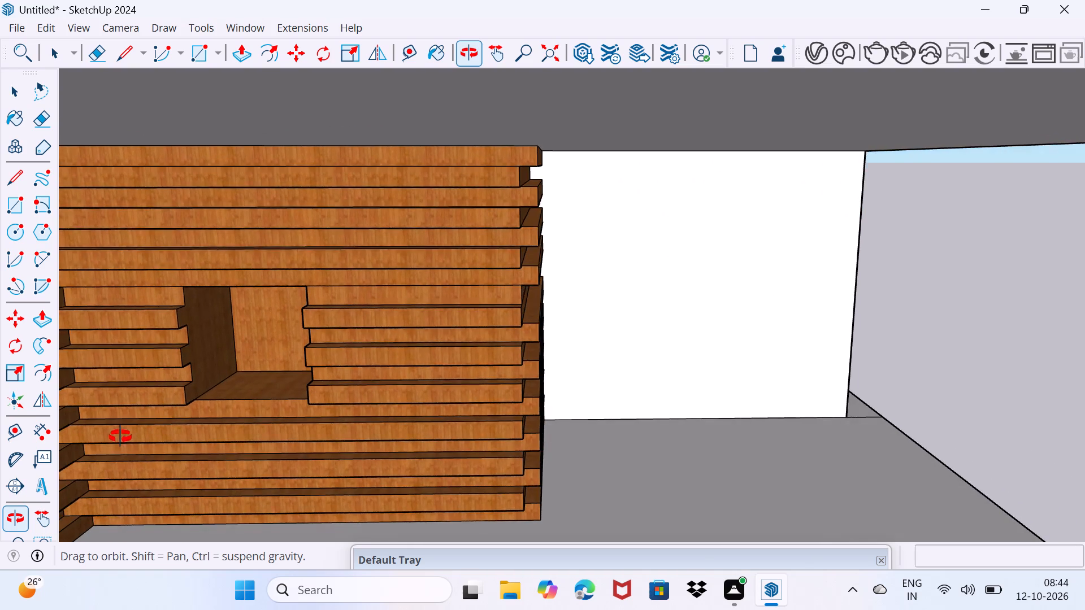
{"action": "middle_click_drag", "start_coordinate": [120, 437], "coordinate": [114, 439]}
{"action": "scroll", "coordinate": [114, 437], "scroll_direction": "down", "scroll_amount": 2}
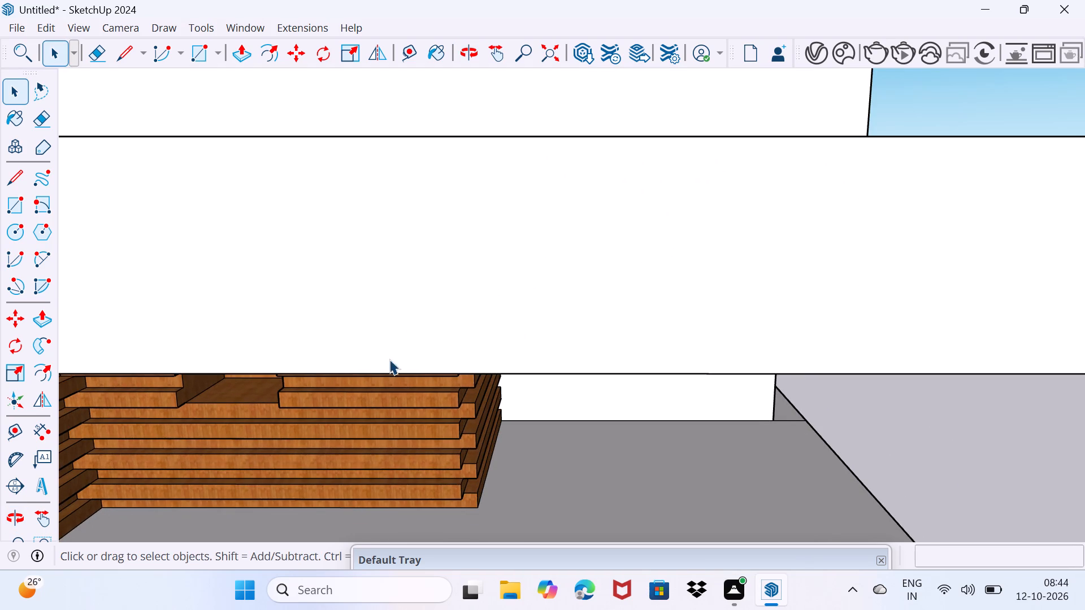
{"action": "scroll", "coordinate": [377, 405], "scroll_direction": "down", "scroll_amount": 1}
{"action": "middle_click", "coordinate": [378, 406]}
{"action": "middle_click_drag", "start_coordinate": [394, 420], "coordinate": [416, 381]}
{"action": "scroll", "coordinate": [536, 438], "scroll_direction": "up", "scroll_amount": 1}
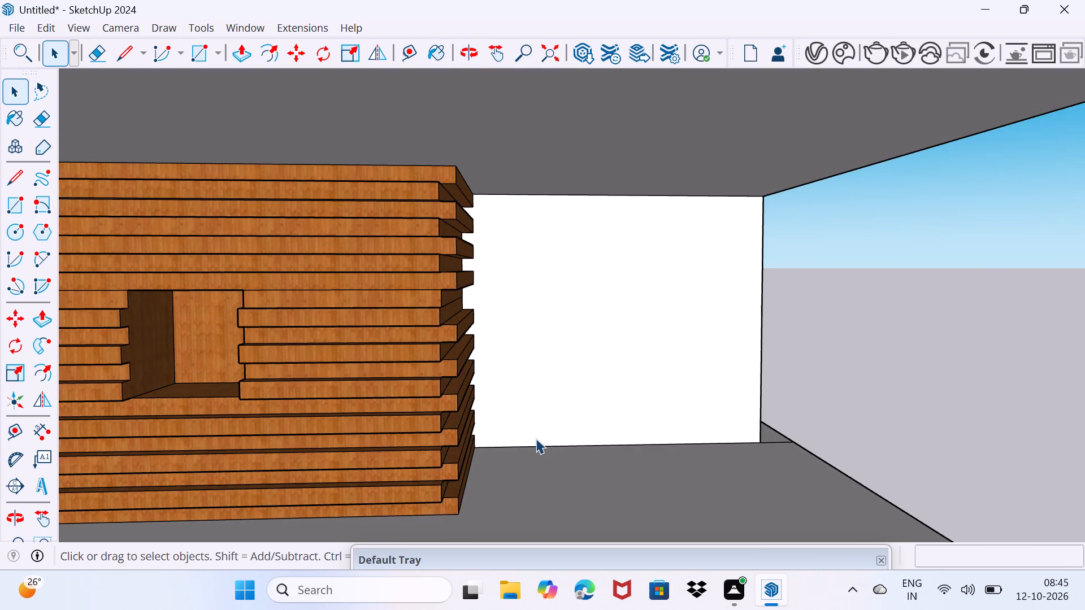
{"action": "key", "text": "r"}
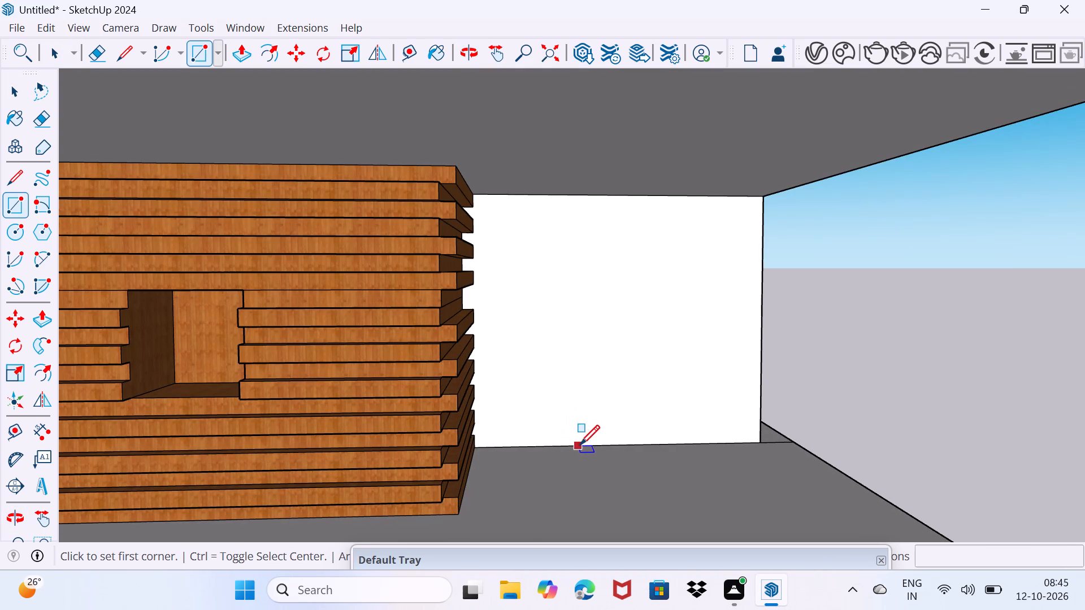
{"action": "left_click_drag", "start_coordinate": [571, 445], "coordinate": [576, 444]}
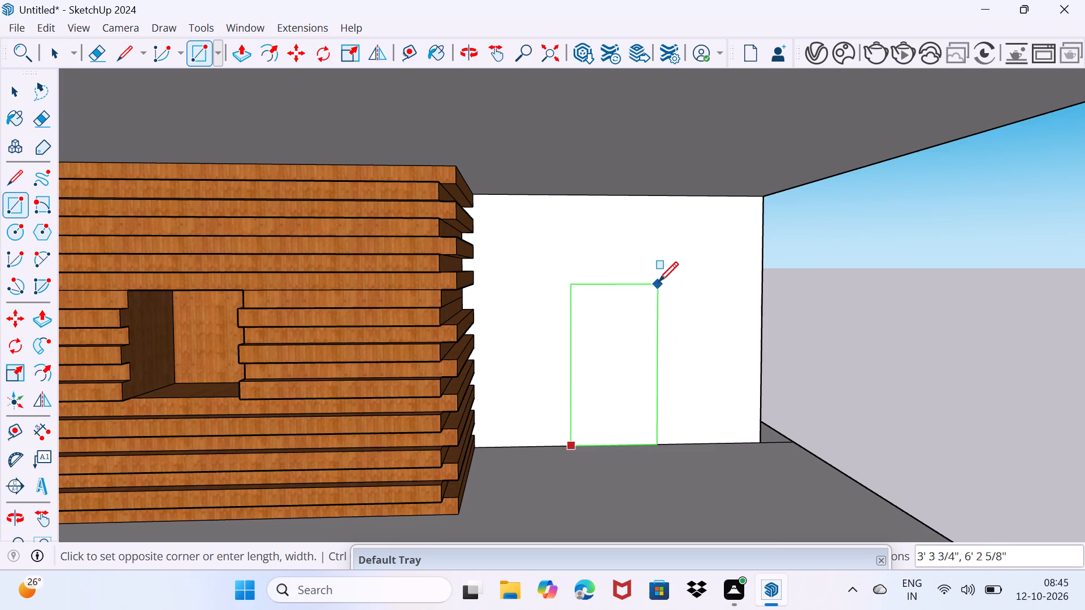
{"action": "left_click", "coordinate": [670, 273]}
{"action": "key", "text": "space"}
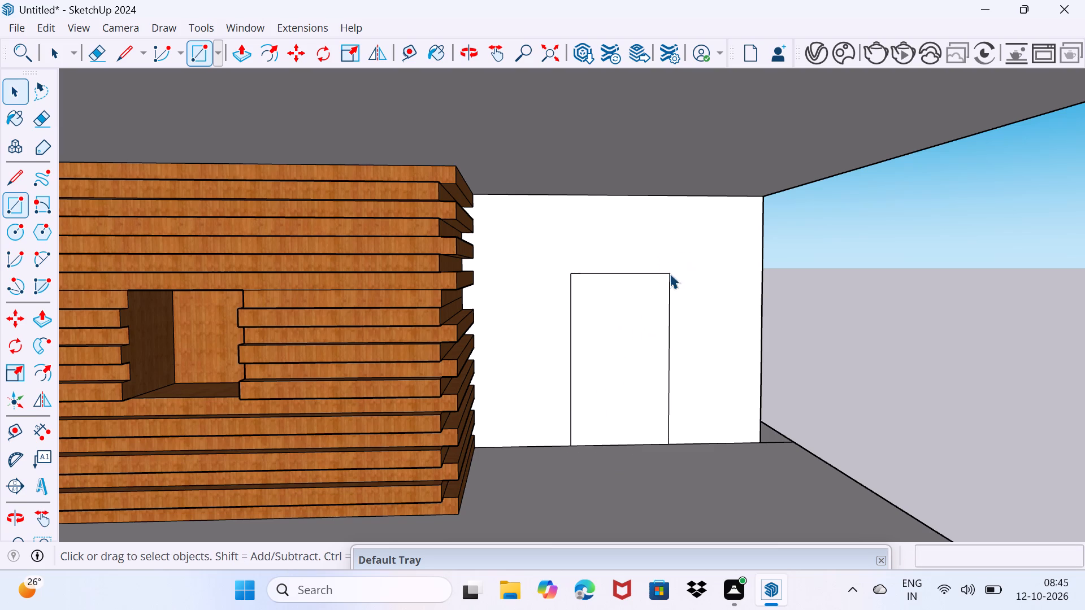
{"action": "left_click_drag", "start_coordinate": [698, 356], "coordinate": [705, 341]}
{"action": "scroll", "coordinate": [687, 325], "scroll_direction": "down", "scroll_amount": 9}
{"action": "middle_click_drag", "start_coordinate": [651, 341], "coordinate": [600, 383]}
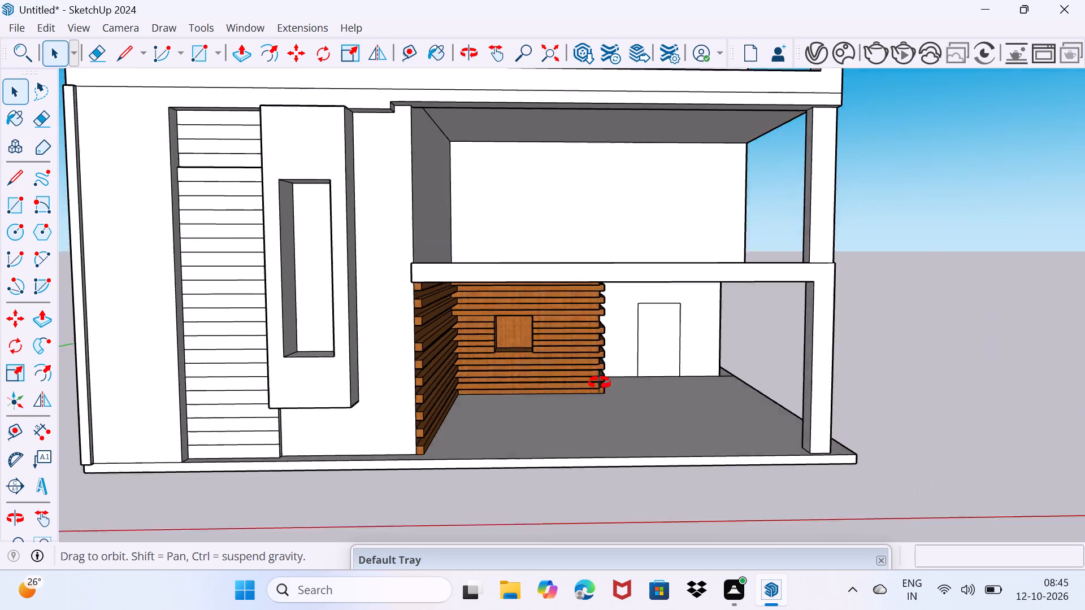
Draw a door rectangle about 4' 11" wide and 8' high on the middle floor's white back wall, with its base on the floor line.
{"action": "middle_click_drag", "start_coordinate": [600, 383], "coordinate": [596, 390]}
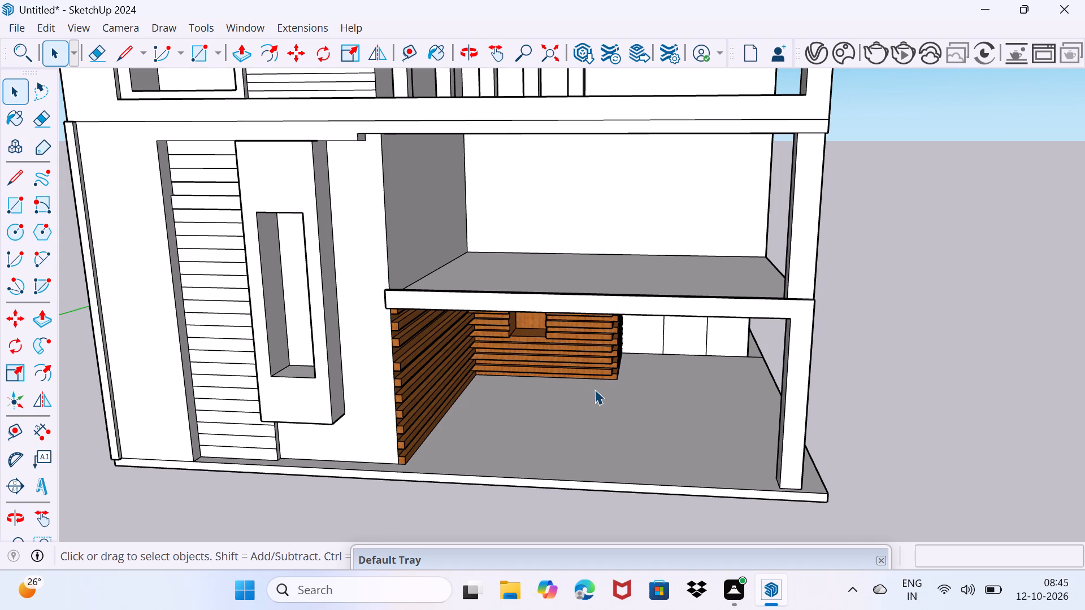
{"action": "scroll", "coordinate": [450, 249], "scroll_direction": "down", "scroll_amount": 1}
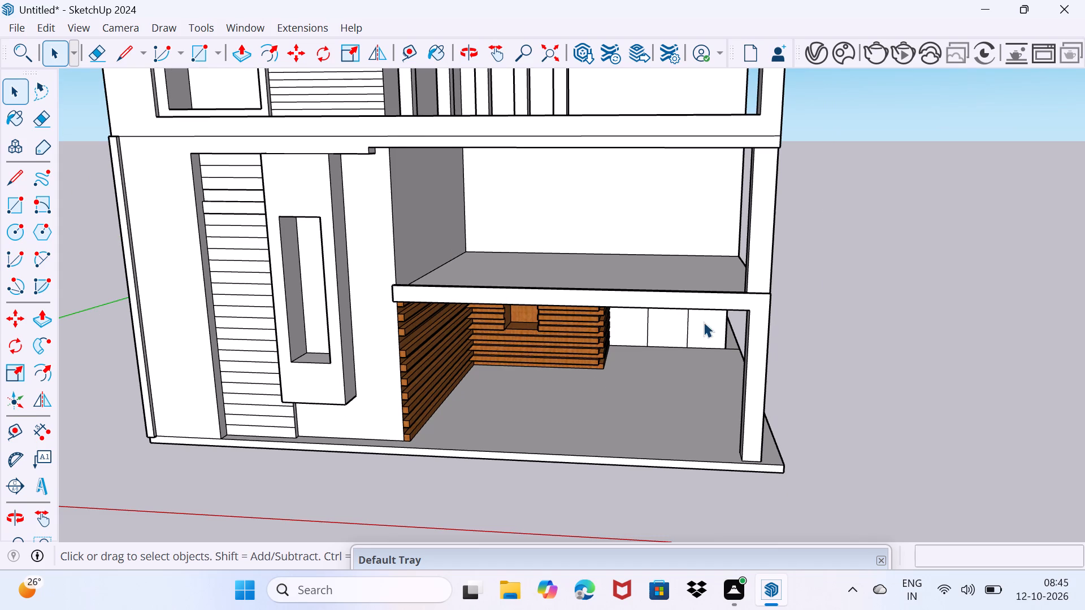
{"action": "scroll", "coordinate": [708, 281], "scroll_direction": "up", "scroll_amount": 7}
{"action": "middle_click_drag", "start_coordinate": [757, 272], "coordinate": [769, 284]}
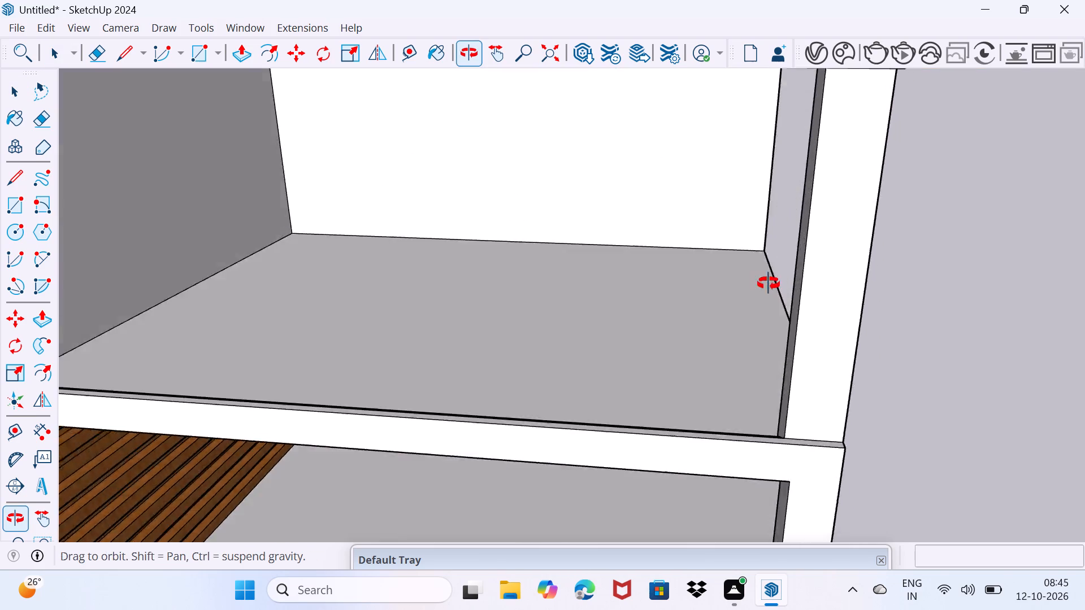
{"action": "middle_click_drag", "start_coordinate": [769, 284], "coordinate": [806, 408]}
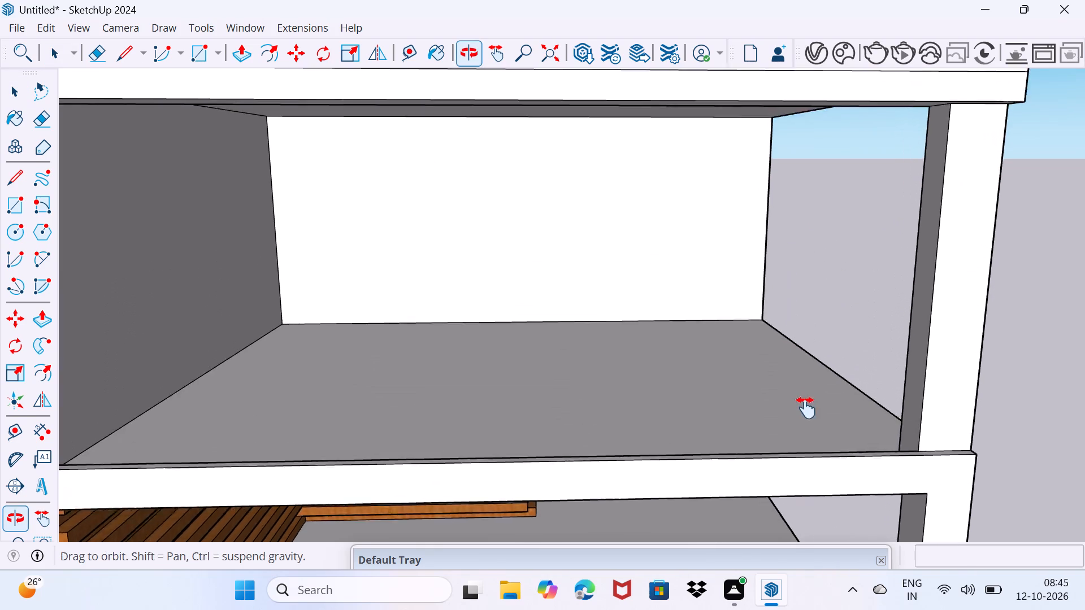
{"action": "middle_click_drag", "start_coordinate": [806, 408], "coordinate": [806, 408]}
{"action": "scroll", "coordinate": [644, 366], "scroll_direction": "up", "scroll_amount": 2}
{"action": "middle_click_drag", "start_coordinate": [643, 375], "coordinate": [658, 333]}
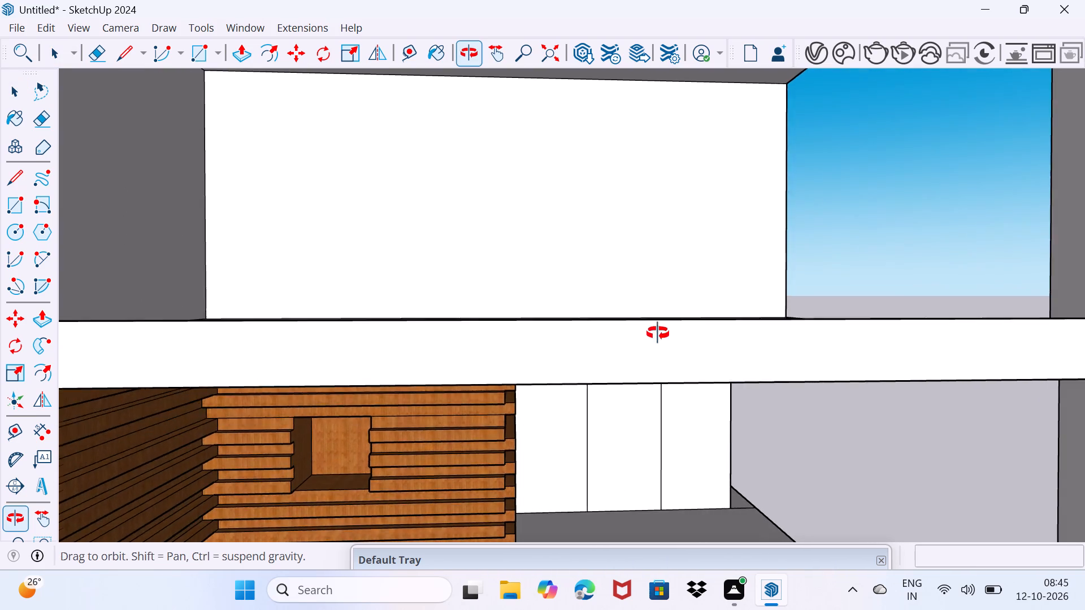
{"action": "middle_click_drag", "start_coordinate": [658, 333], "coordinate": [644, 473]}
{"action": "middle_click_drag", "start_coordinate": [644, 468], "coordinate": [644, 448]}
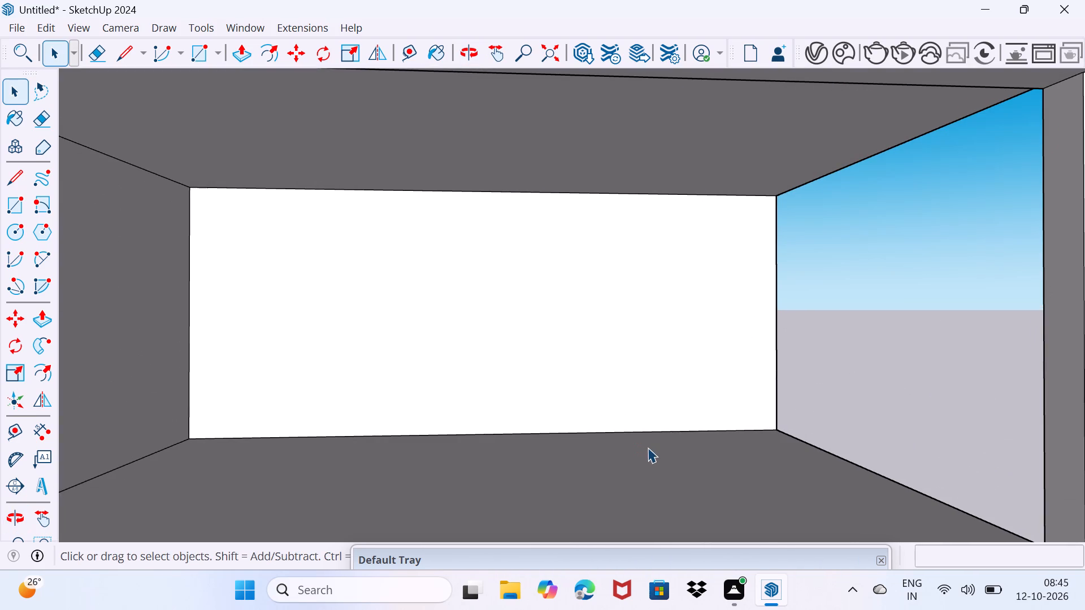
{"action": "key", "text": "r"}
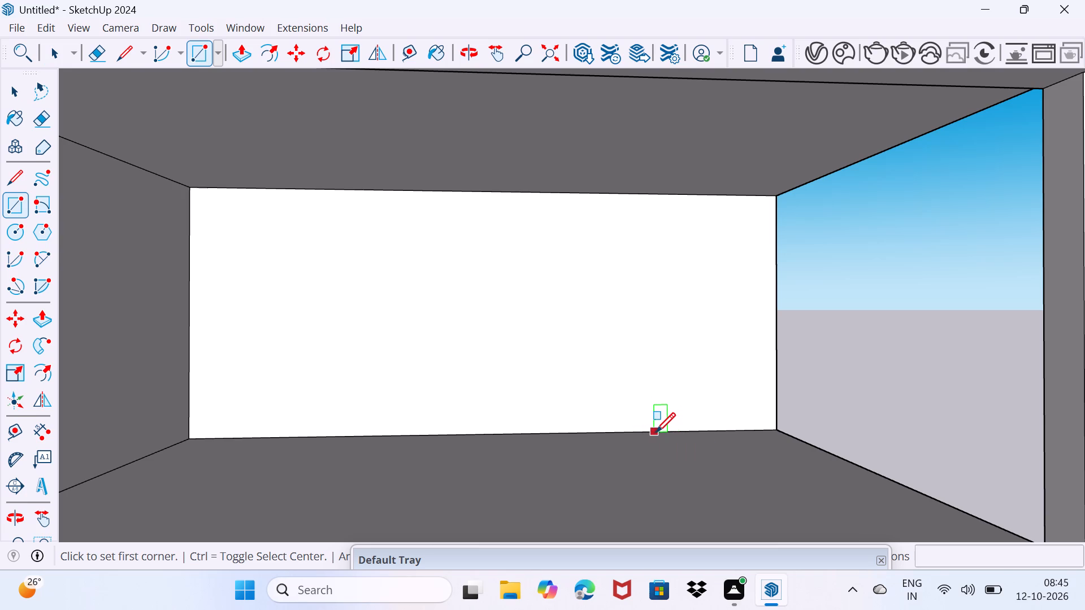
{"action": "left_click", "coordinate": [658, 432]}
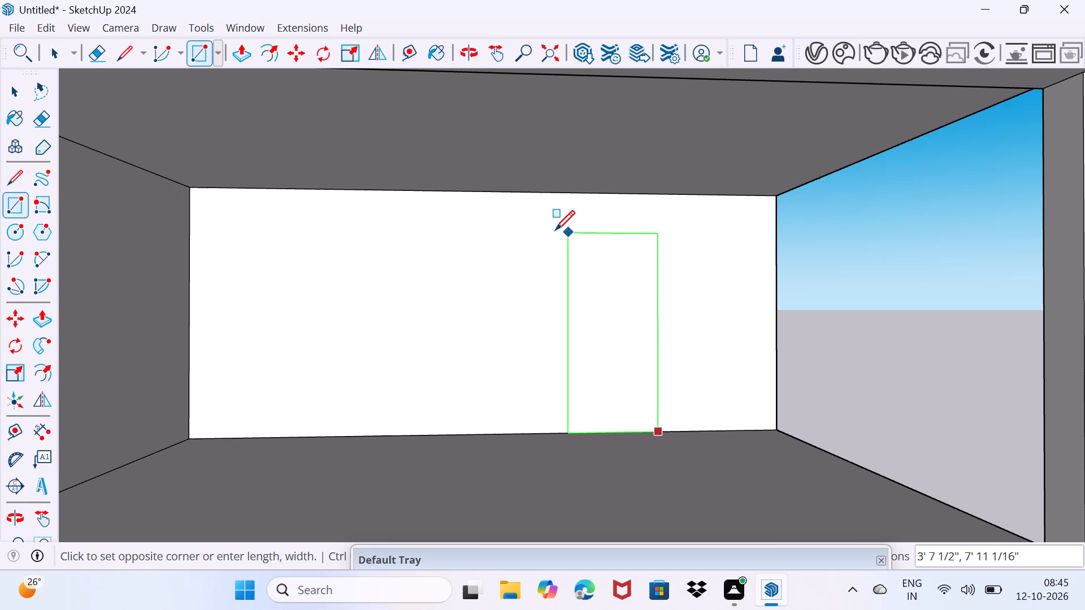
{"action": "left_click", "coordinate": [535, 227]}
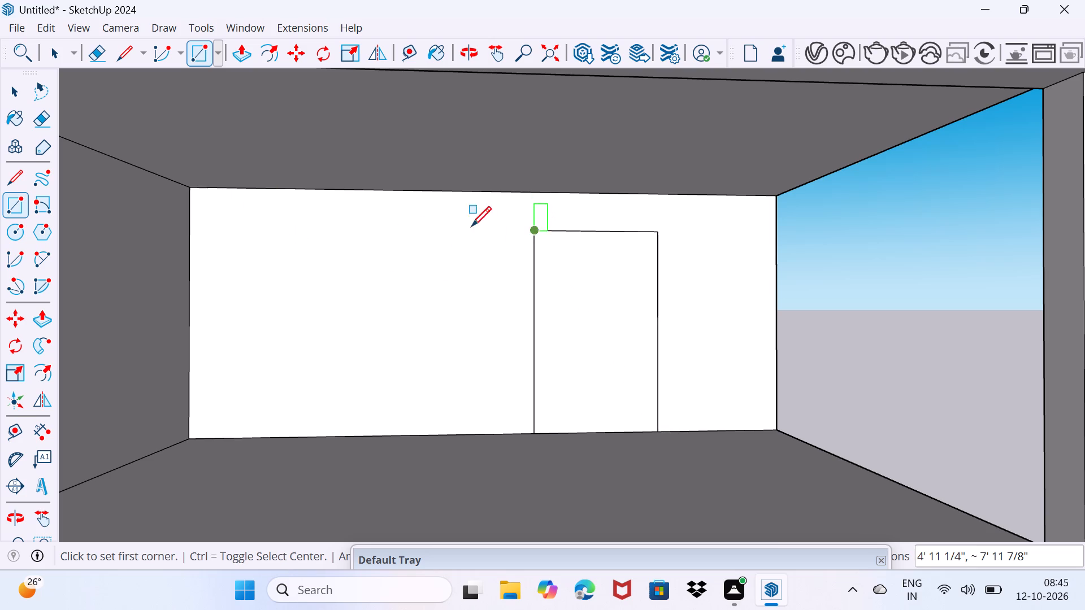
Draw a window rectangle about 4' 3" wide and 4' 9" high on the middle floor's back wall, beside the door outline.
{"action": "left_click", "coordinate": [289, 221]}
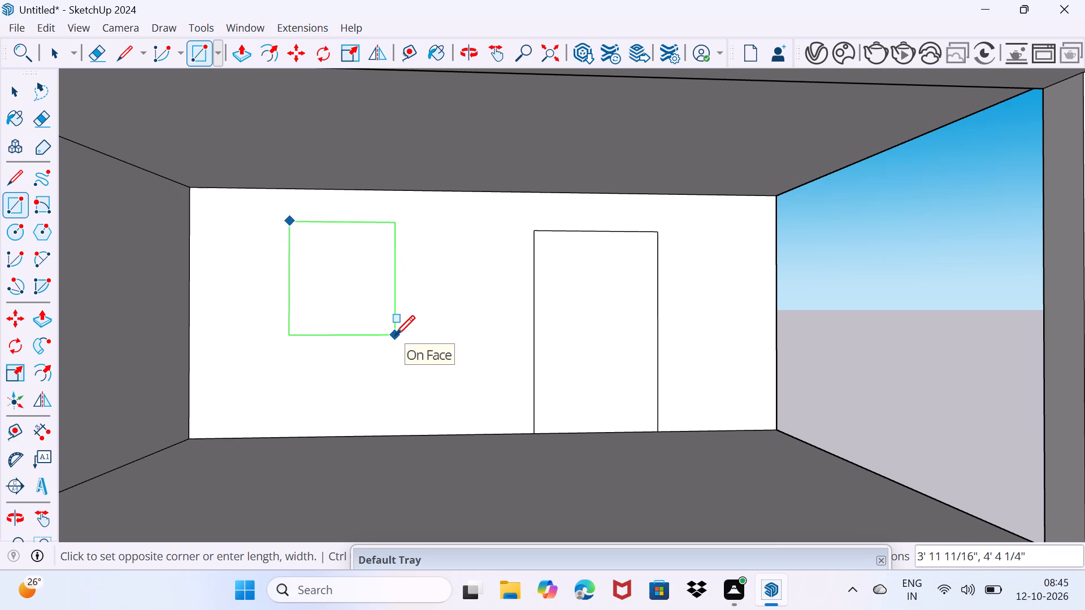
{"action": "left_click", "coordinate": [402, 346]}
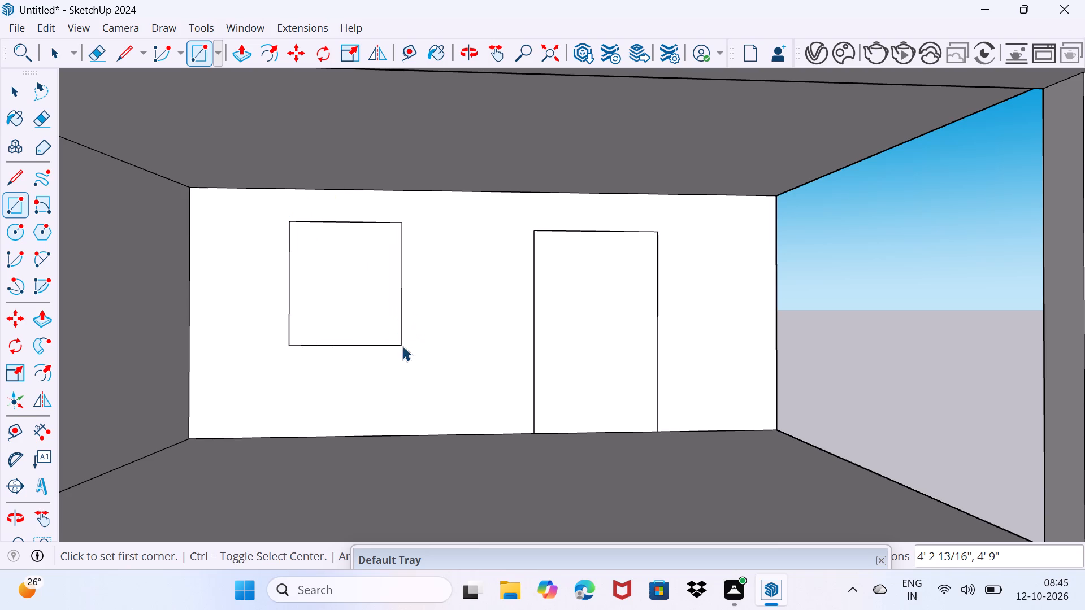
{"action": "key", "text": "space"}
{"action": "left_click_drag", "start_coordinate": [403, 372], "coordinate": [416, 352]}
Draw a door rectangle about 4' 6" wide and 7' 4" high on the top floor's back wall, standing on the floor line.
{"action": "scroll", "coordinate": [418, 340], "scroll_direction": "down", "scroll_amount": 3}
{"action": "middle_click_drag", "start_coordinate": [418, 340], "coordinate": [405, 369]}
{"action": "scroll", "coordinate": [405, 369], "scroll_direction": "down", "scroll_amount": 2}
{"action": "middle_click_drag", "start_coordinate": [416, 330], "coordinate": [377, 441]}
{"action": "scroll", "coordinate": [401, 362], "scroll_direction": "down", "scroll_amount": 1, "text": "shift"}
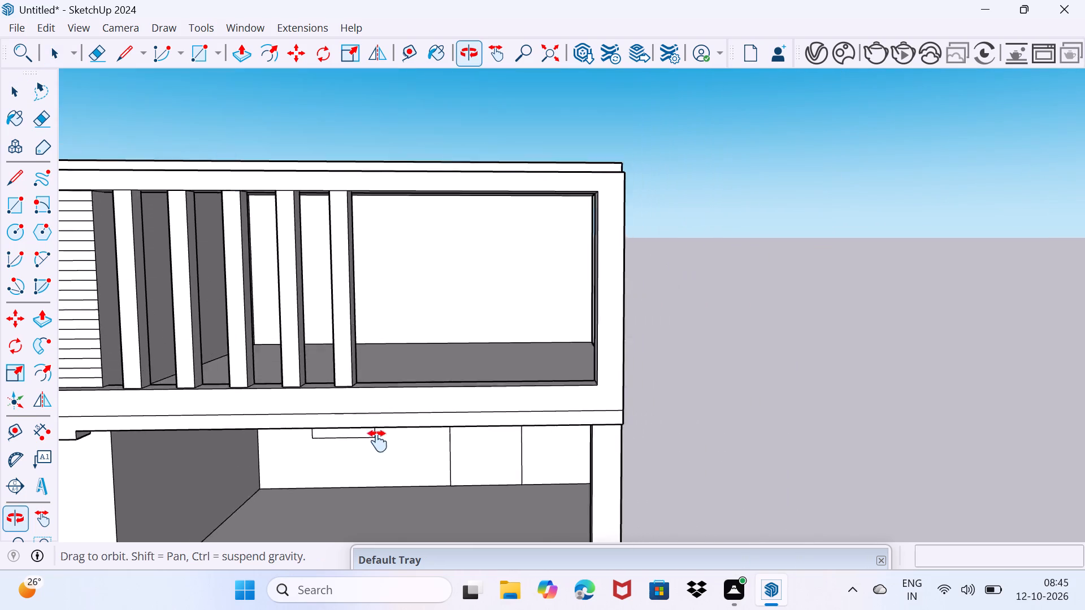
{"action": "middle_click_drag", "start_coordinate": [377, 441], "coordinate": [375, 444]}
{"action": "scroll", "coordinate": [392, 376], "scroll_direction": "up", "scroll_amount": 5}
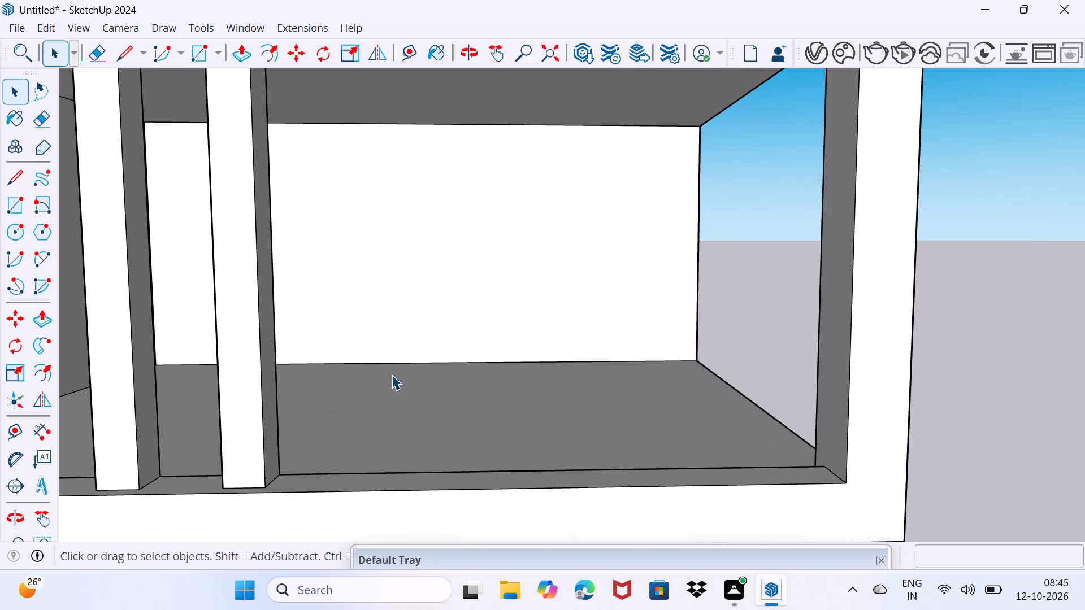
{"action": "key", "text": "r"}
{"action": "left_click", "coordinate": [579, 357]}
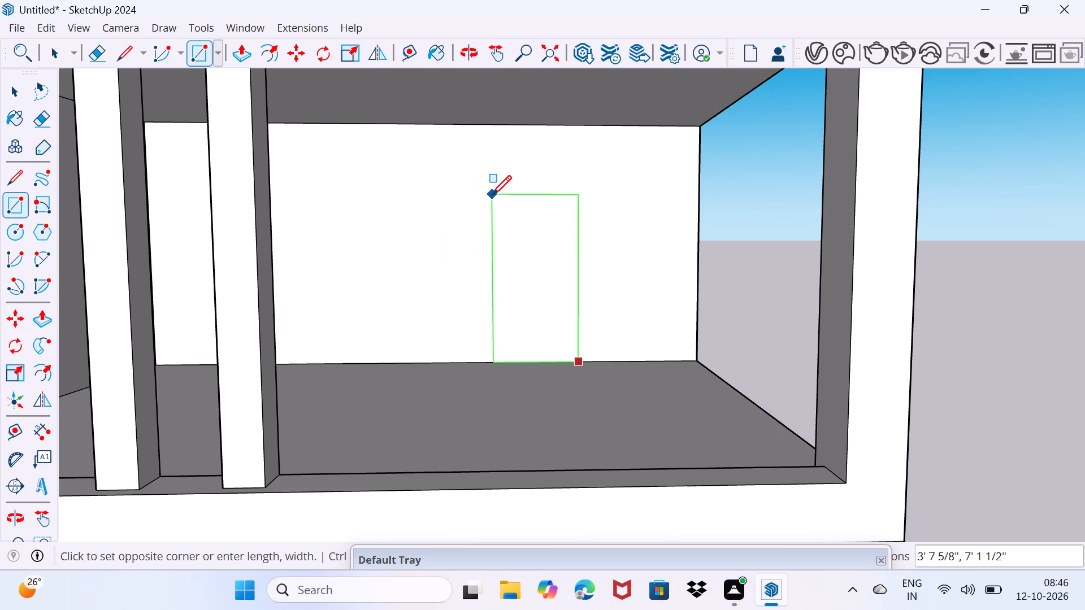
{"action": "left_click", "coordinate": [471, 195]}
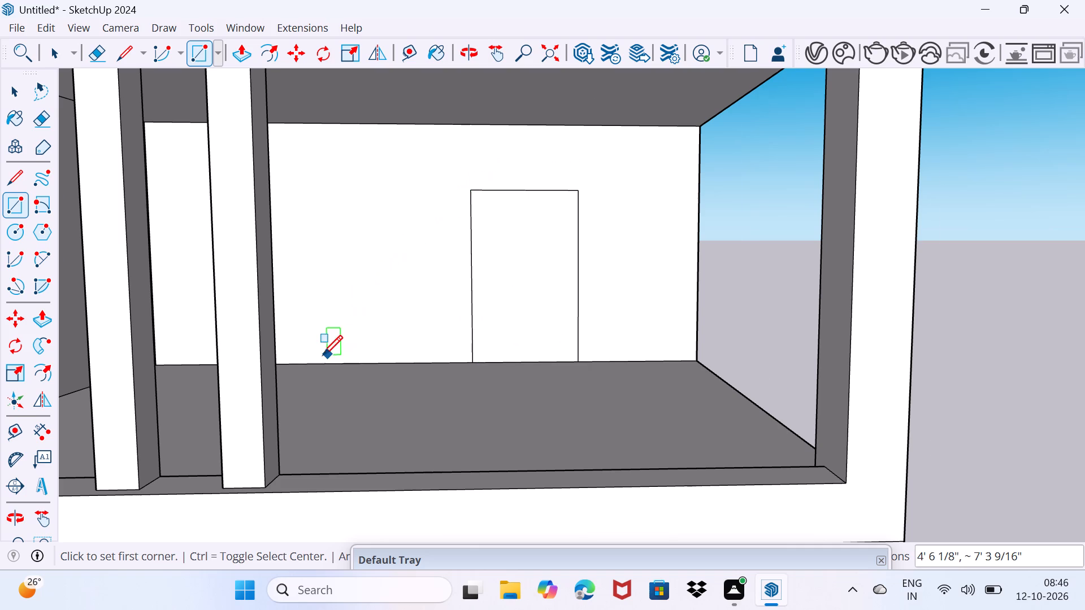
Draw an upright window rectangle on the top floor's back wall, between the door outline and the side wall.
{"action": "scroll", "coordinate": [324, 355], "scroll_direction": "up", "scroll_amount": 1}
{"action": "scroll", "coordinate": [291, 194], "scroll_direction": "up", "scroll_amount": 1}
{"action": "middle_click_drag", "start_coordinate": [283, 197], "coordinate": [251, 208]}
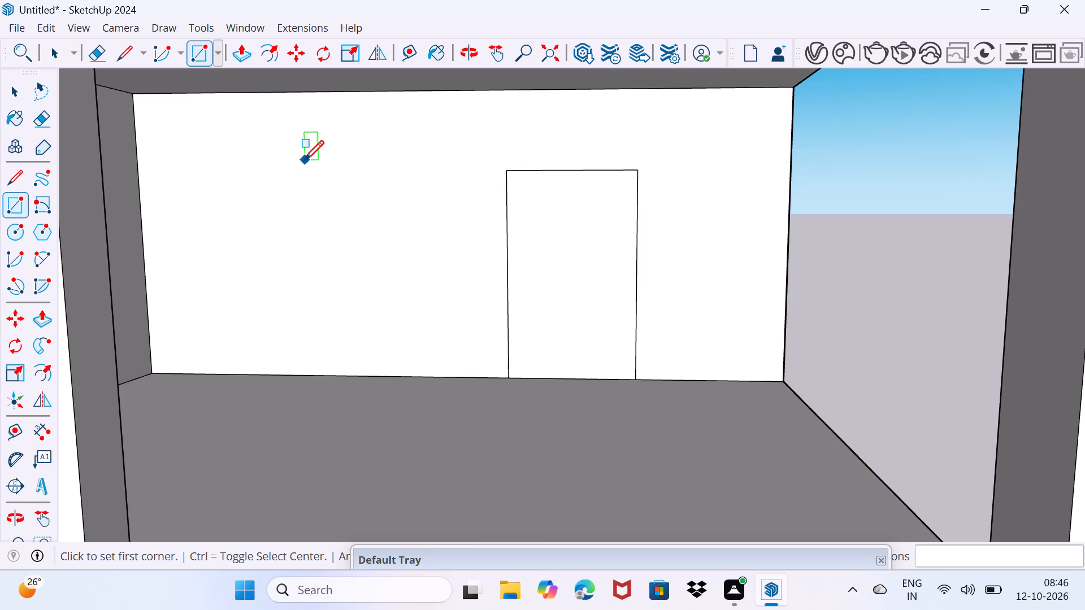
{"action": "left_click", "coordinate": [304, 160]}
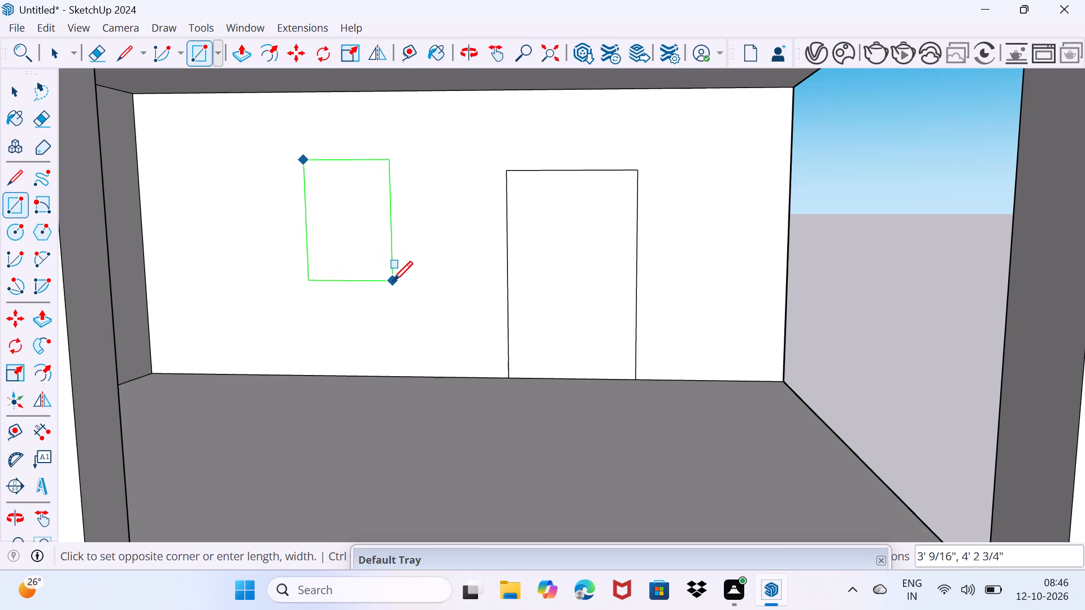
{"action": "left_click", "coordinate": [402, 280]}
{"action": "key", "text": "space"}
{"action": "left_click_drag", "start_coordinate": [407, 308], "coordinate": [425, 282]}
Push the middle floor's door face back into the wall to form a recessed doorway.
{"action": "scroll", "coordinate": [427, 274], "scroll_direction": "down", "scroll_amount": 13}
{"action": "middle_click_drag", "start_coordinate": [427, 374], "coordinate": [427, 374]}
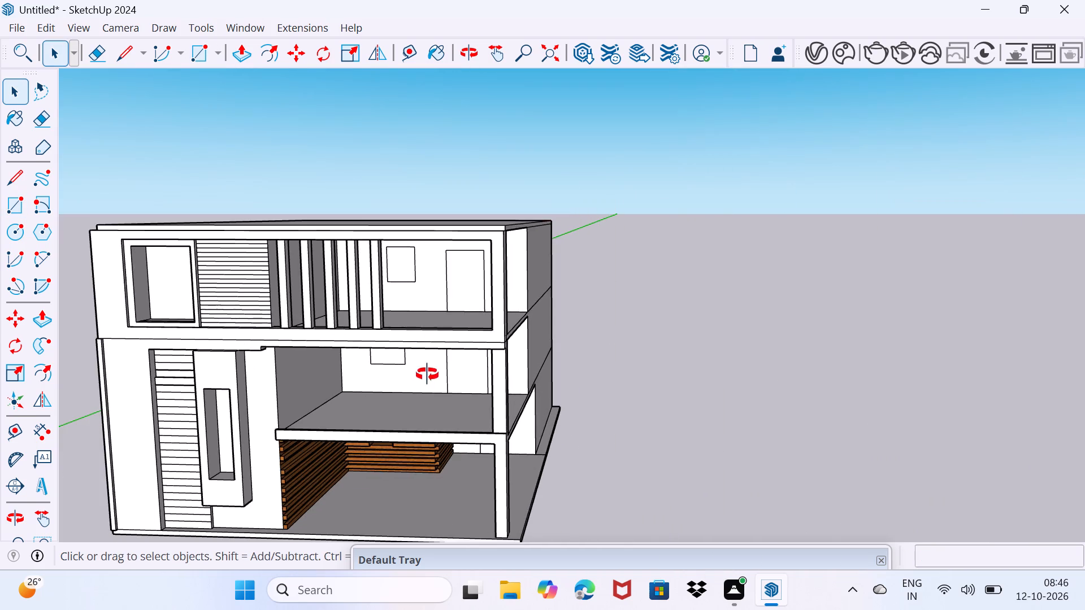
{"action": "middle_click_drag", "start_coordinate": [427, 374], "coordinate": [449, 359]}
{"action": "scroll", "coordinate": [448, 371], "scroll_direction": "up", "scroll_amount": 6}
{"action": "left_click", "coordinate": [461, 364]}
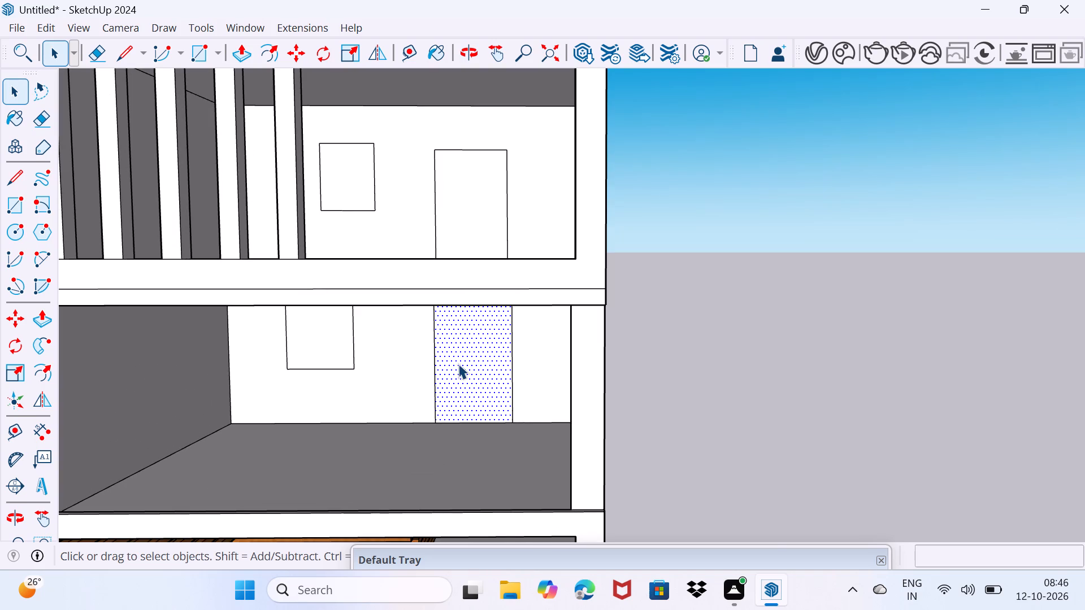
{"action": "key", "text": "p"}
{"action": "left_click", "coordinate": [458, 363]}
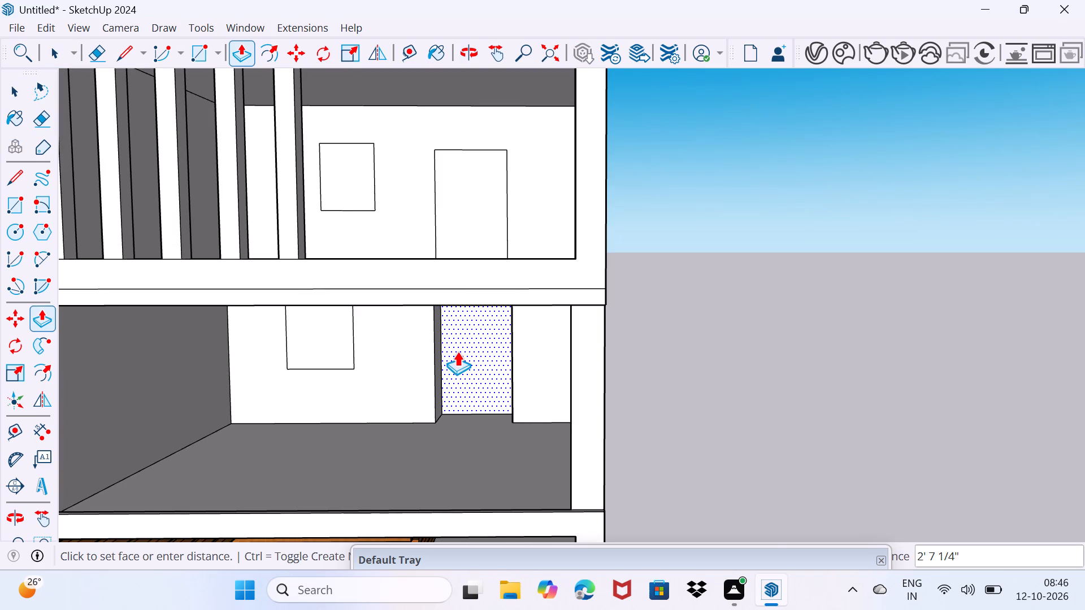
{"action": "left_click", "coordinate": [457, 351]}
{"action": "key", "text": "space"}
{"action": "left_click_drag", "start_coordinate": [376, 382], "coordinate": [399, 350]}
Push the middle floor's window face back into the wall to form a deep window recess.
{"action": "scroll", "coordinate": [318, 354], "scroll_direction": "up", "scroll_amount": 3}
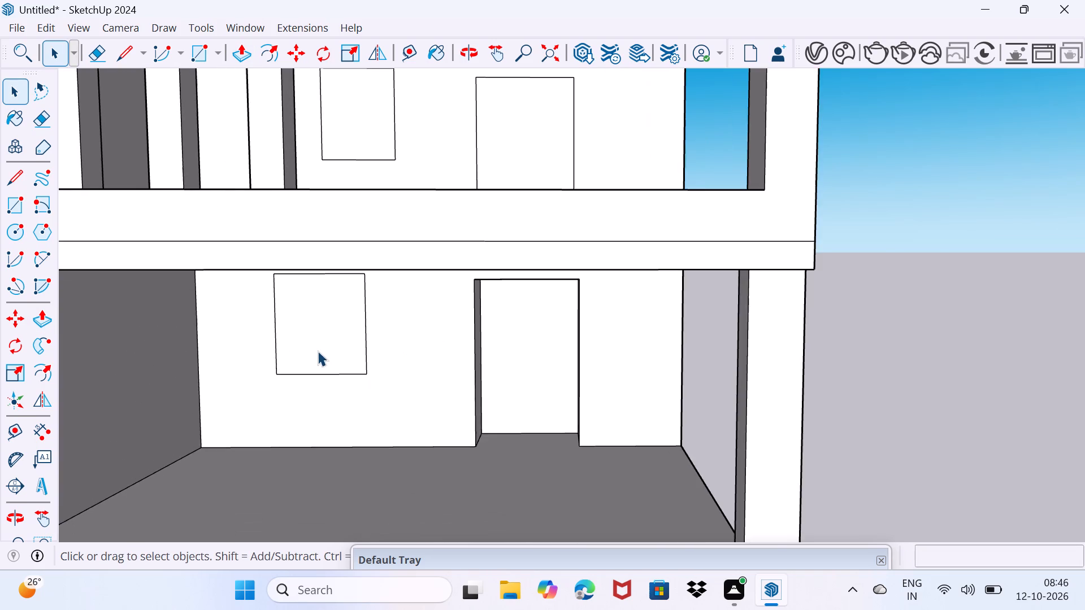
{"action": "scroll", "coordinate": [318, 351], "scroll_direction": "up", "scroll_amount": 3}
{"action": "middle_click_drag", "start_coordinate": [318, 351], "coordinate": [345, 339]}
{"action": "left_click", "coordinate": [344, 338]}
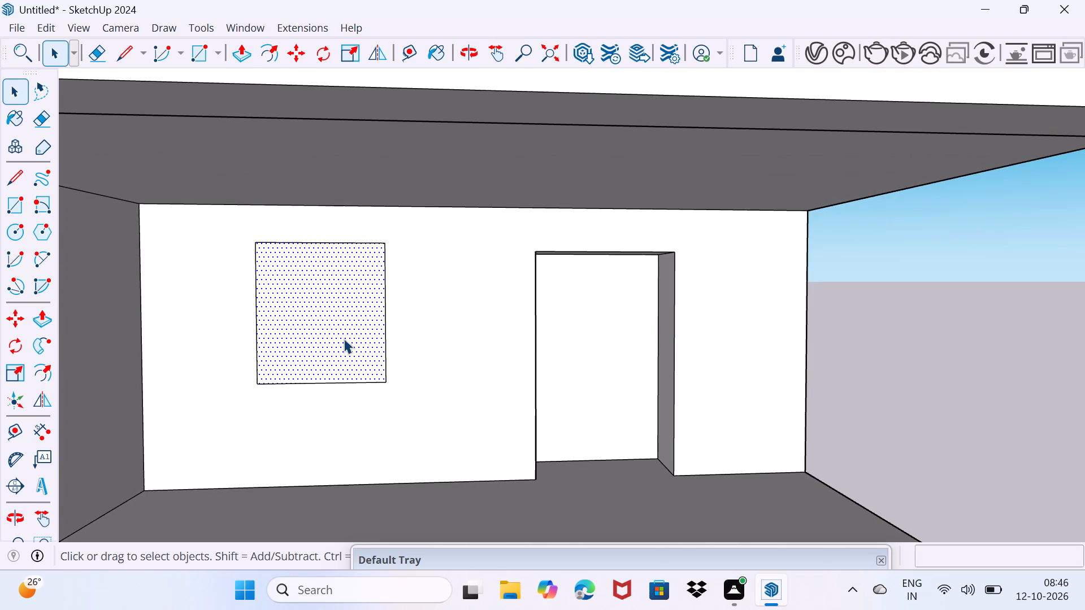
{"action": "key", "text": "p"}
{"action": "left_click", "coordinate": [344, 338]}
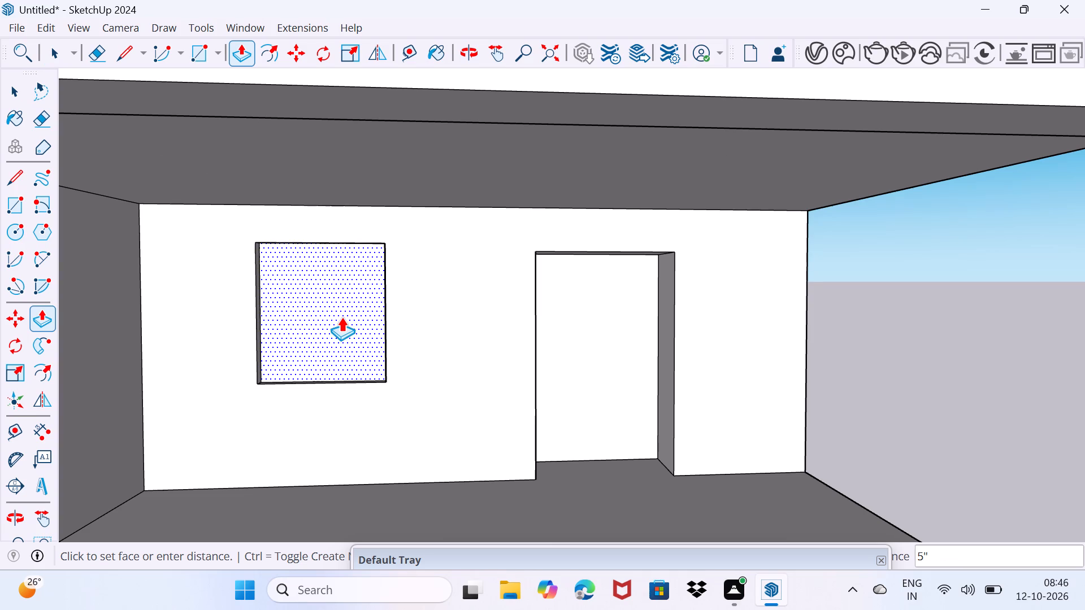
{"action": "left_click", "coordinate": [350, 303]}
{"action": "key", "text": "space"}
{"action": "left_click_drag", "start_coordinate": [341, 323], "coordinate": [349, 311]}
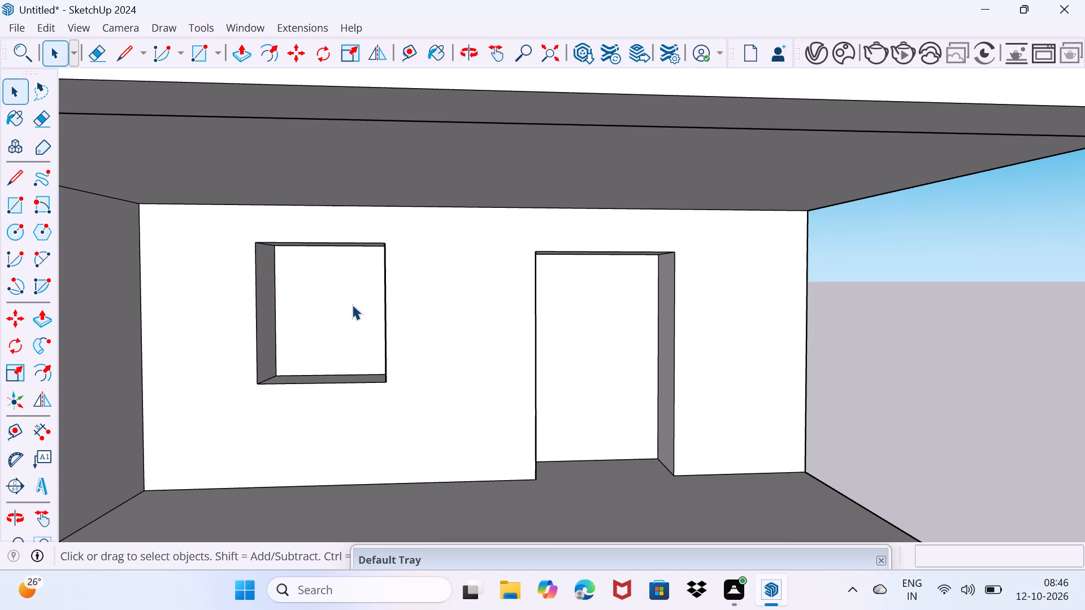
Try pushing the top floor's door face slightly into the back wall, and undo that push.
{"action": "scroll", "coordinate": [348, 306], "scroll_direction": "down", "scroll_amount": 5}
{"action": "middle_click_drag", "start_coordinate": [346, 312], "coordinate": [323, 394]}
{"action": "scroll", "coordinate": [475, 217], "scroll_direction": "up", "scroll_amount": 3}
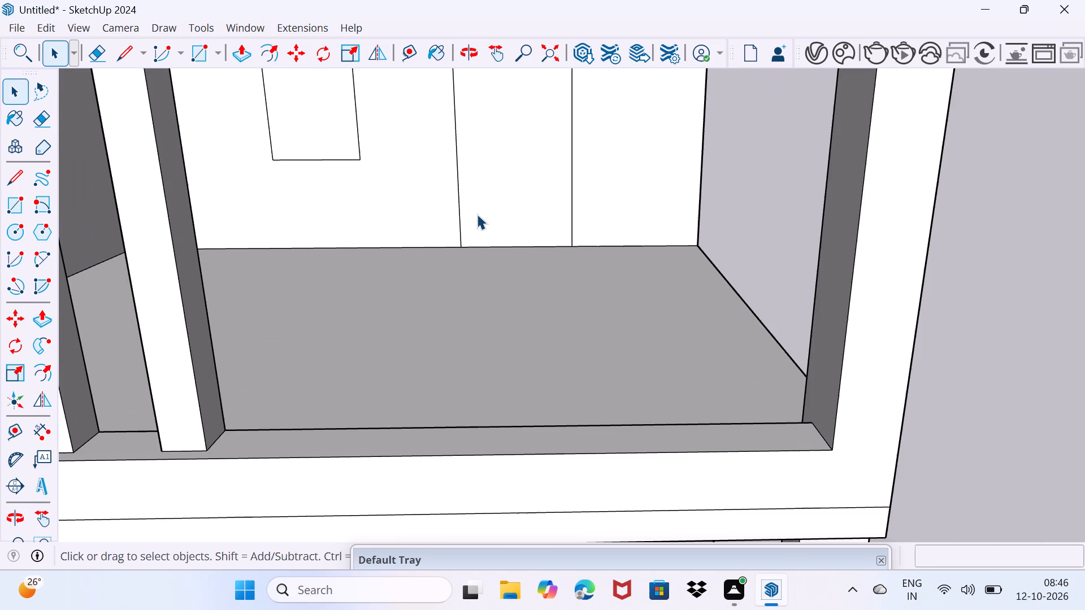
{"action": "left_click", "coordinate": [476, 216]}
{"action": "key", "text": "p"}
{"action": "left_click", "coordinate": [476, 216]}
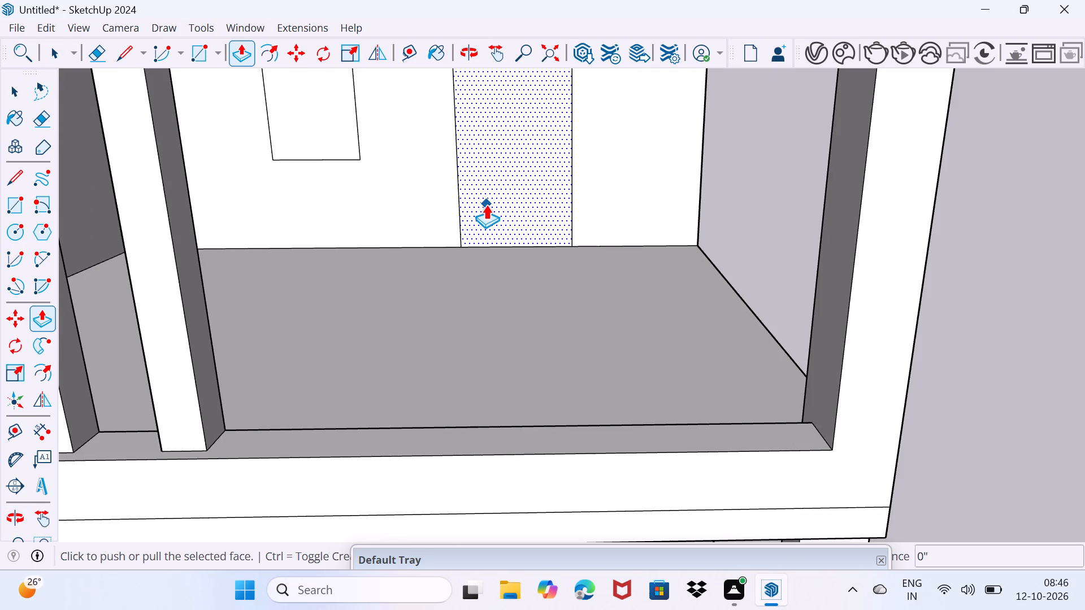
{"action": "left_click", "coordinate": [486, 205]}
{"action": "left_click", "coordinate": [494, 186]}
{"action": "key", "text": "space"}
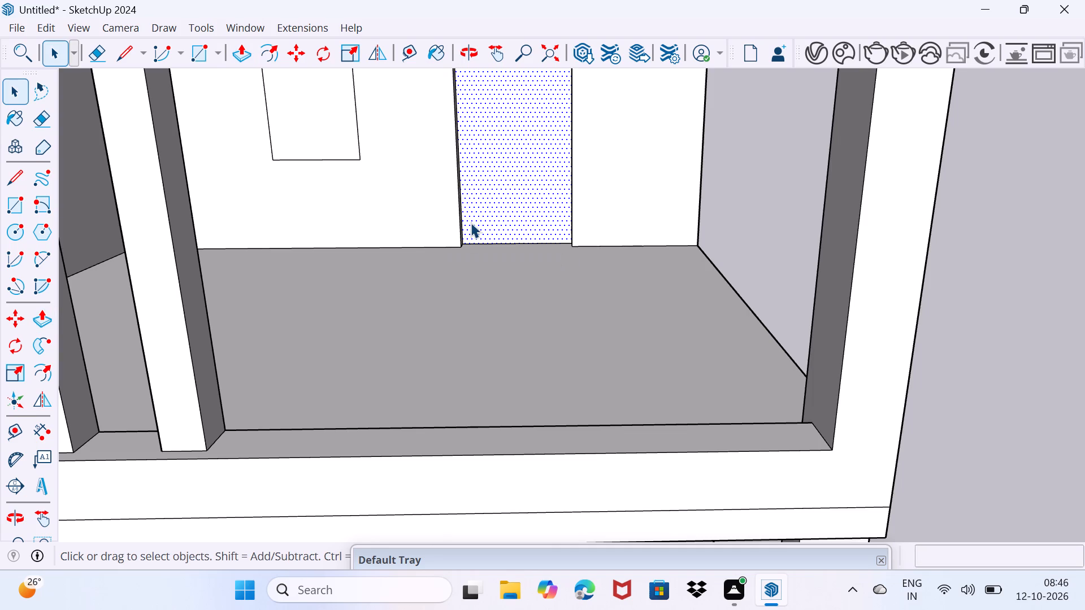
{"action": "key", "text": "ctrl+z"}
Push the top floor's door face about 4' 6 1/2" back into the wall to form a recessed doorway.
{"action": "left_click", "coordinate": [484, 221]}
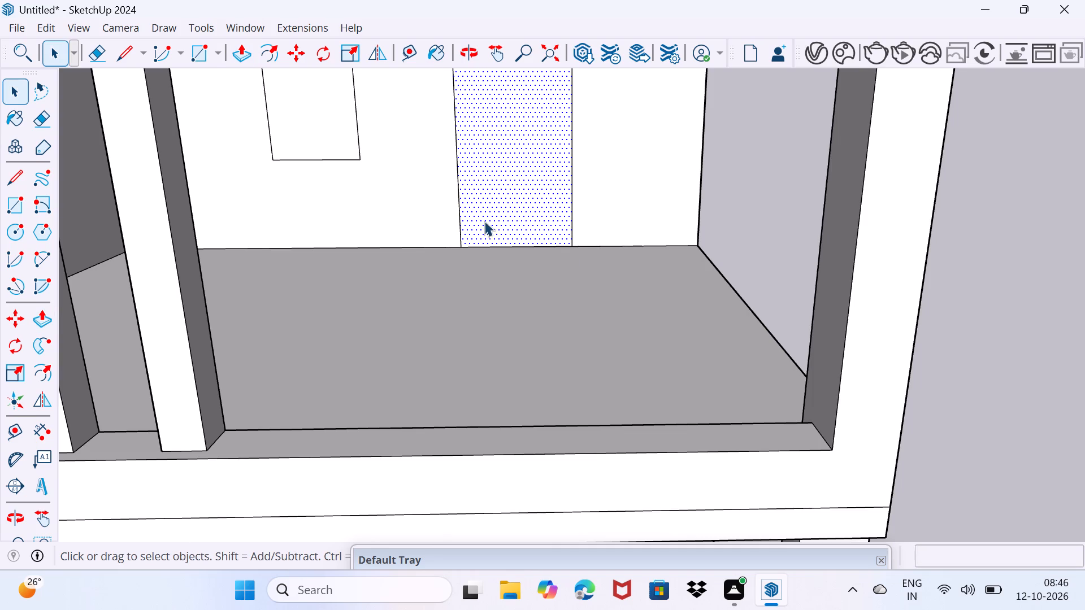
{"action": "key", "text": "p"}
{"action": "left_click", "coordinate": [485, 218]}
{"action": "left_click", "coordinate": [490, 198]}
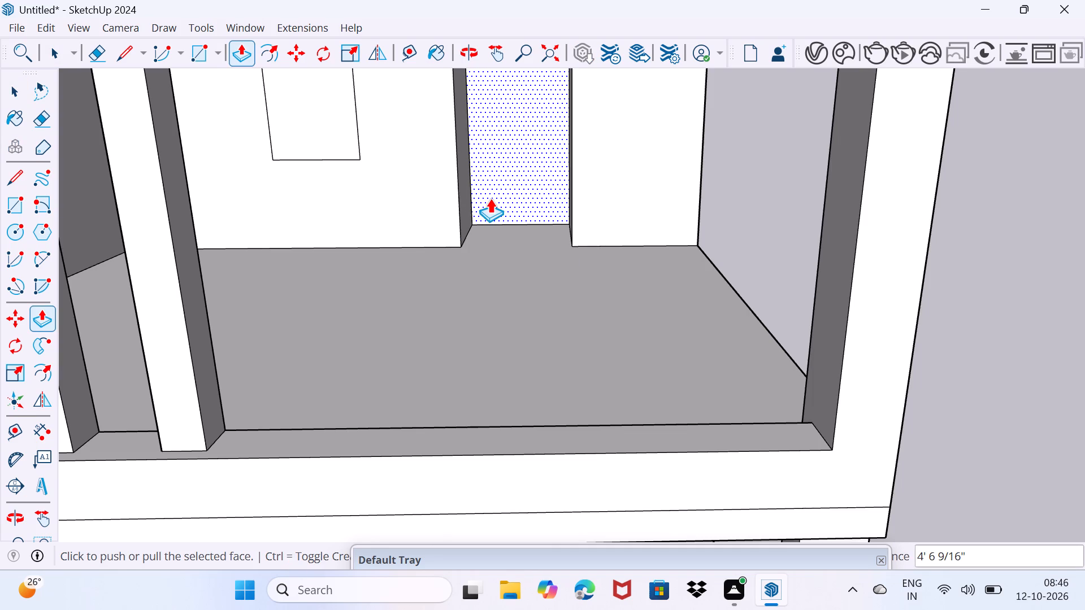
{"action": "key", "text": "space"}
{"action": "left_click_drag", "start_coordinate": [400, 229], "coordinate": [415, 210]}
Push the top floor's window face back into the wall to form a window recess beside the doorway.
{"action": "scroll", "coordinate": [409, 197], "scroll_direction": "down", "scroll_amount": 2}
{"action": "middle_click_drag", "start_coordinate": [409, 197], "coordinate": [432, 338]}
{"action": "middle_click_drag", "start_coordinate": [422, 363], "coordinate": [419, 322]}
{"action": "left_click", "coordinate": [369, 260]}
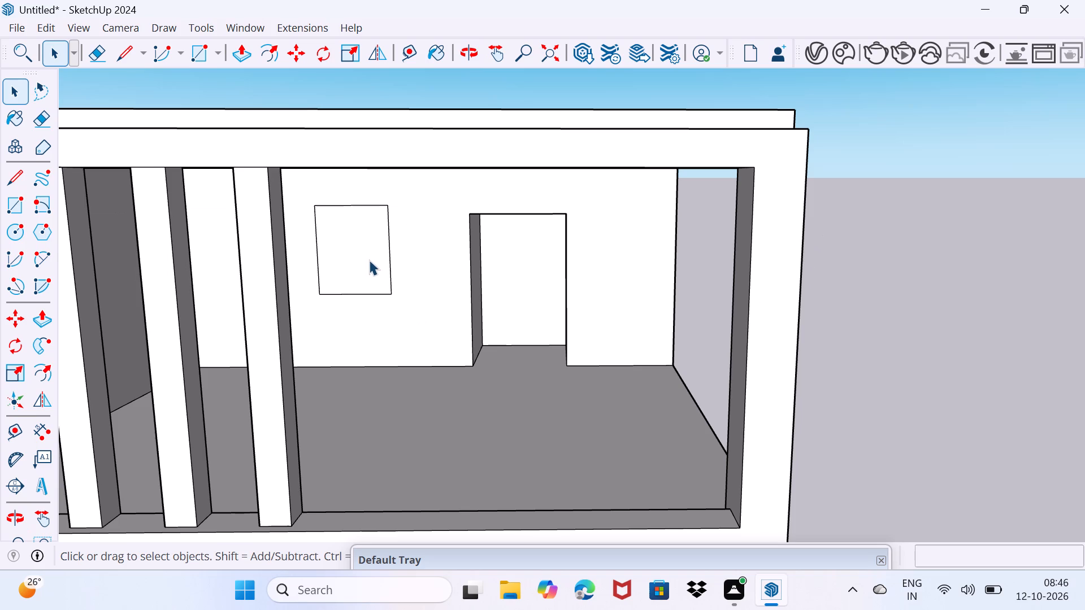
{"action": "key", "text": "p"}
{"action": "left_click", "coordinate": [369, 260]}
{"action": "left_click", "coordinate": [375, 247]}
{"action": "key", "text": "space"}
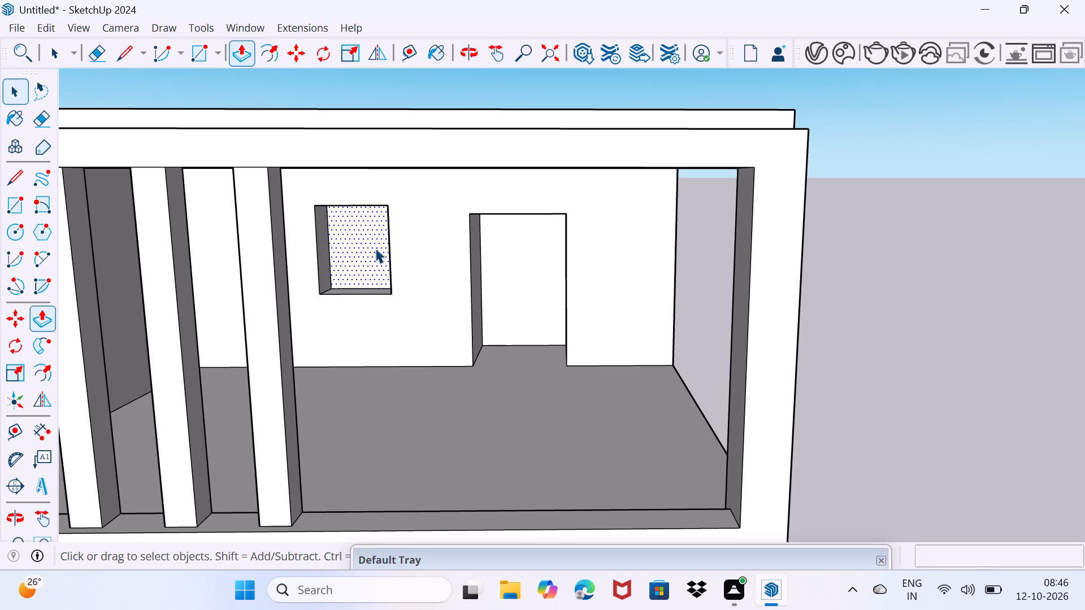
{"action": "left_click_drag", "start_coordinate": [396, 351], "coordinate": [424, 311]}
Examine the whole house from the front and from above, including the flat roof over the top floor.
{"action": "scroll", "coordinate": [410, 302], "scroll_direction": "down", "scroll_amount": 11}
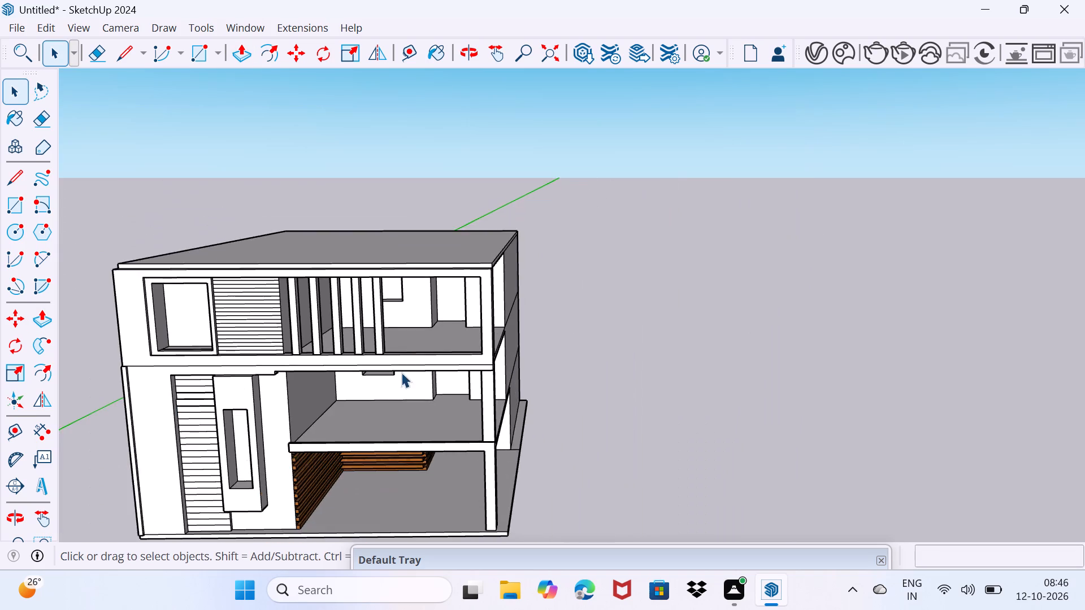
{"action": "scroll", "coordinate": [402, 374], "scroll_direction": "down", "scroll_amount": 4}
{"action": "middle_click_drag", "start_coordinate": [397, 452], "coordinate": [442, 406]}
{"action": "scroll", "coordinate": [441, 406], "scroll_direction": "up", "scroll_amount": 3}
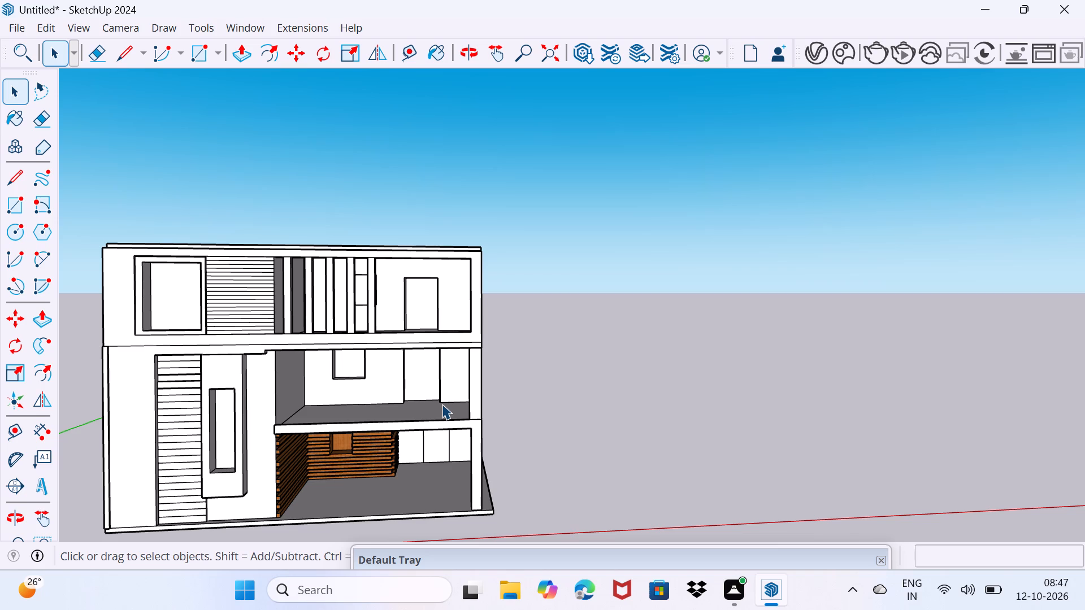
{"action": "middle_click_drag", "start_coordinate": [442, 404], "coordinate": [419, 517]}
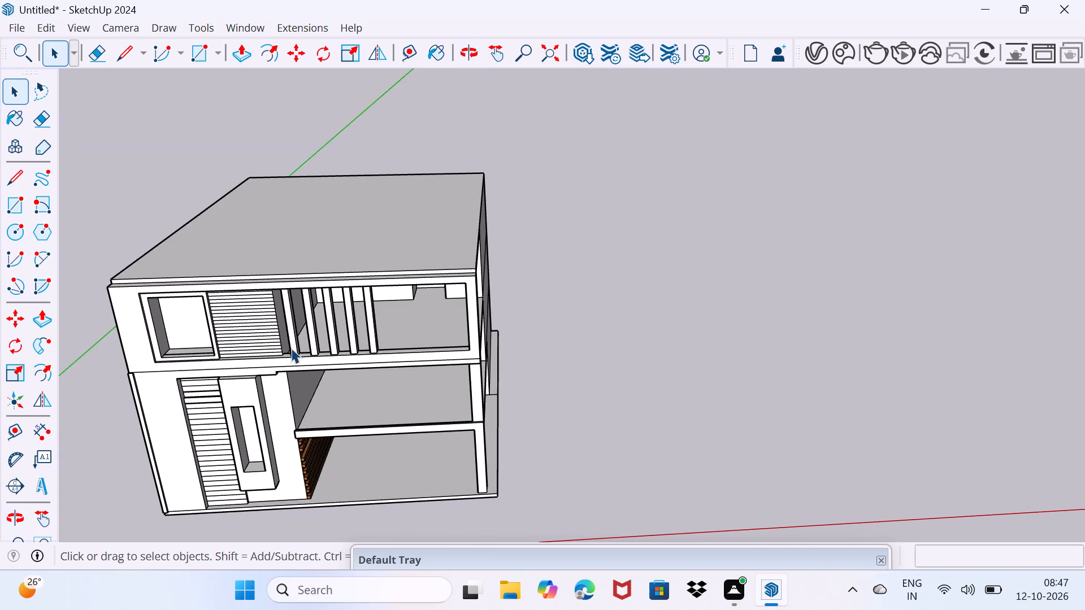
{"action": "scroll", "coordinate": [227, 297], "scroll_direction": "up", "scroll_amount": 3}
{"action": "middle_click_drag", "start_coordinate": [251, 274], "coordinate": [282, 363]}
{"action": "scroll", "coordinate": [277, 358], "scroll_direction": "up", "scroll_amount": 2}
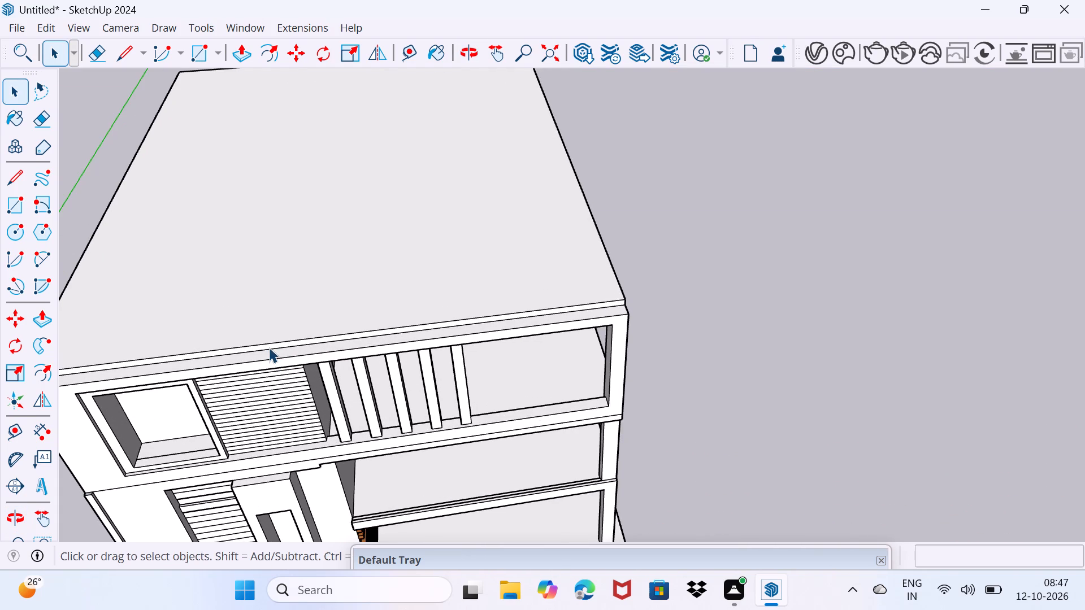
Push/Pull the narrow strip along the roof's front edge up 3' to form a parapet.
{"action": "left_click", "coordinate": [269, 351]}
{"action": "left_click_drag", "start_coordinate": [268, 353], "coordinate": [271, 347]}
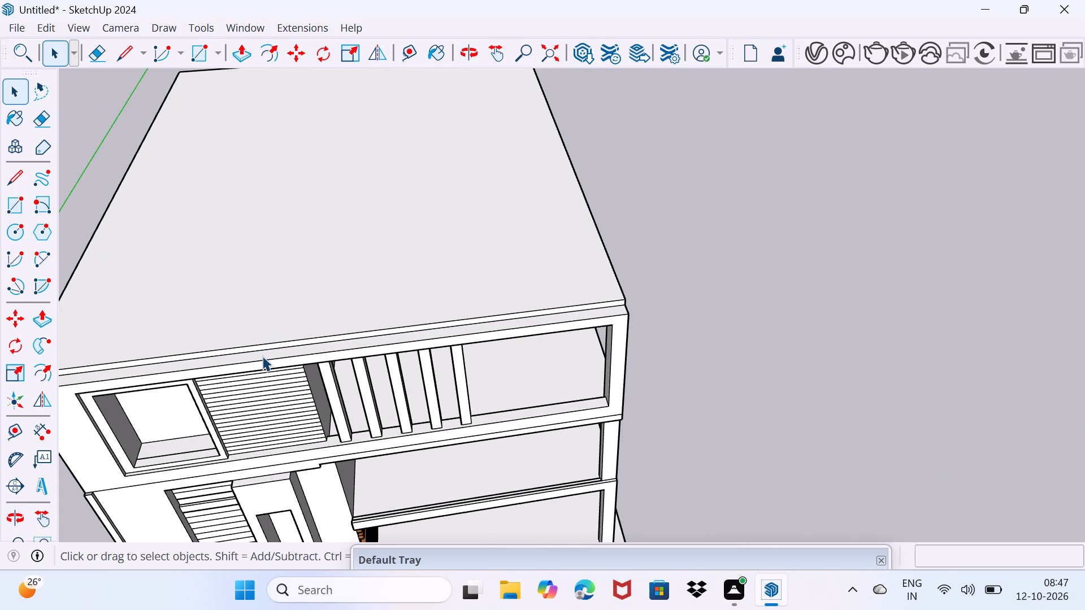
{"action": "left_click", "coordinate": [262, 356]}
{"action": "key", "text": "p"}
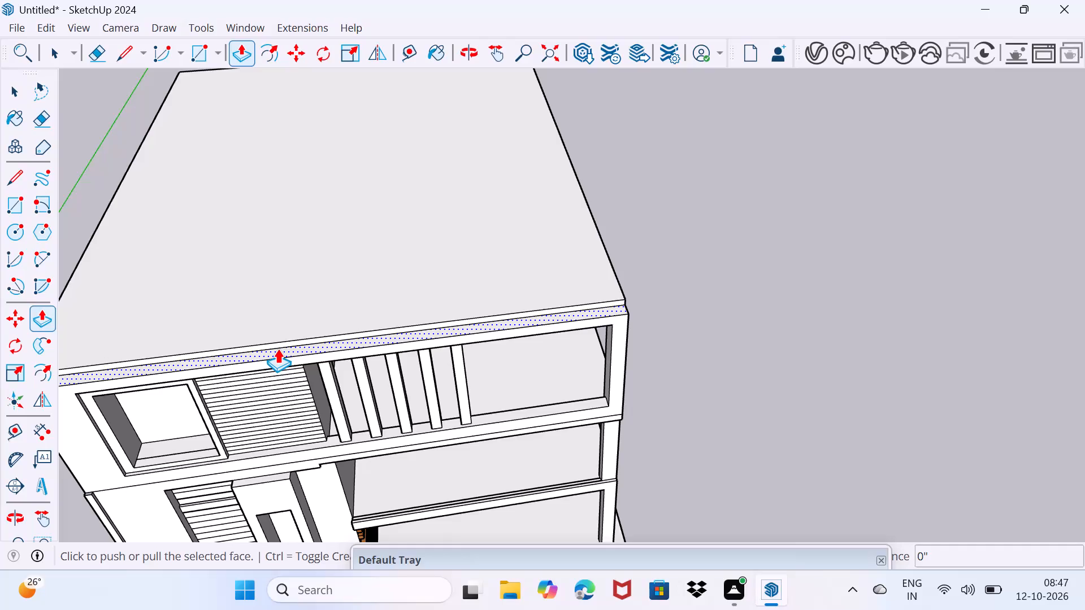
{"action": "left_click", "coordinate": [277, 348]}
{"action": "scroll", "coordinate": [279, 308], "scroll_direction": "down", "scroll_amount": 2}
{"action": "type", "text": "3'"}
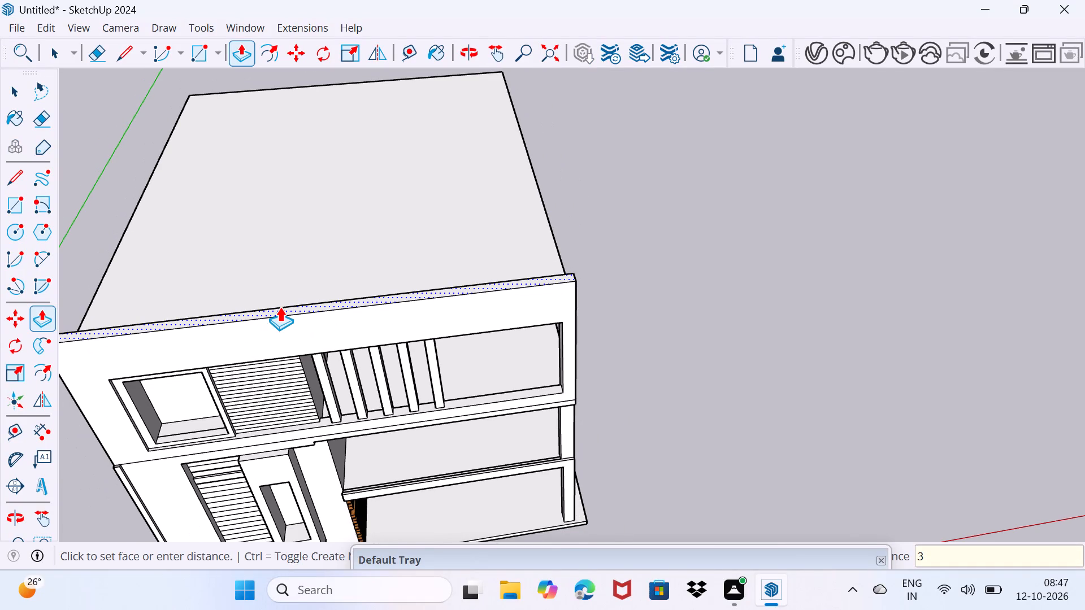
{"action": "key", "text": "Return"}
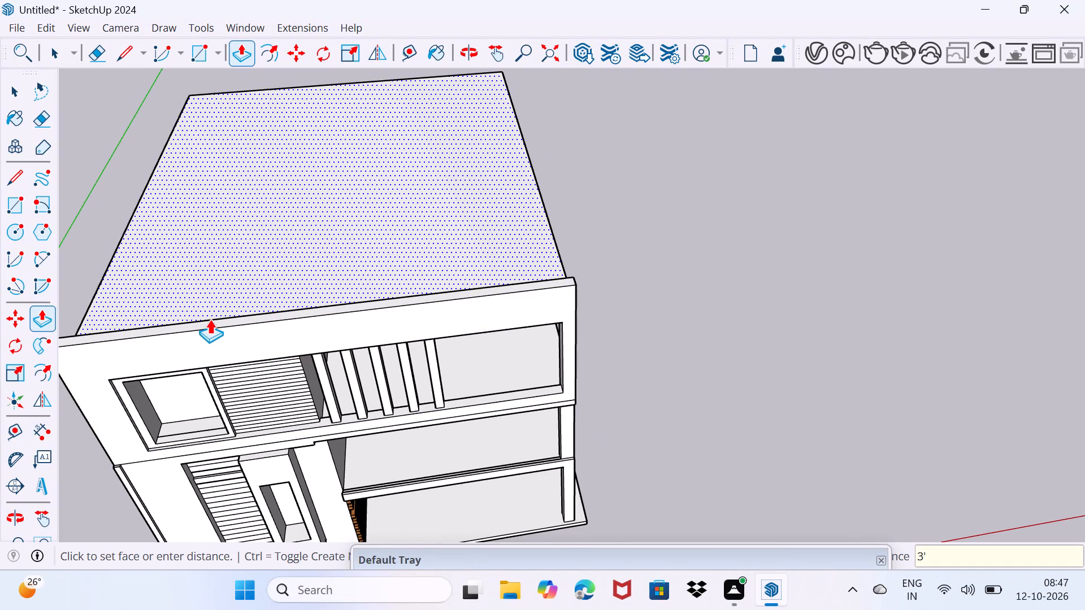
Raise the top of the front parapet by another 2'.
{"action": "left_click", "coordinate": [203, 325]}
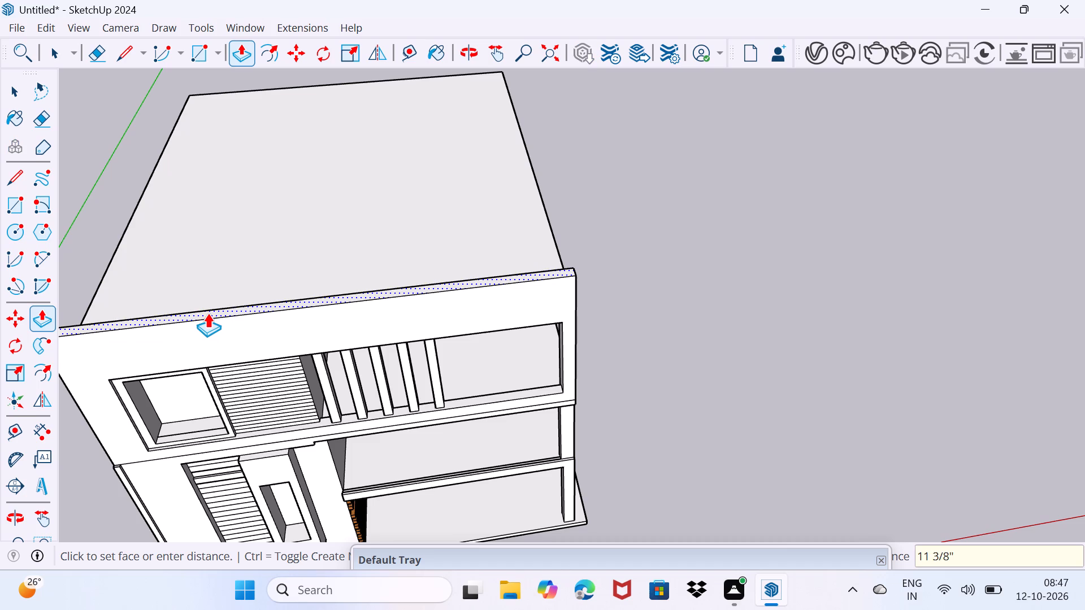
{"action": "type", "text": "2'"}
{"action": "key", "text": "Return"}
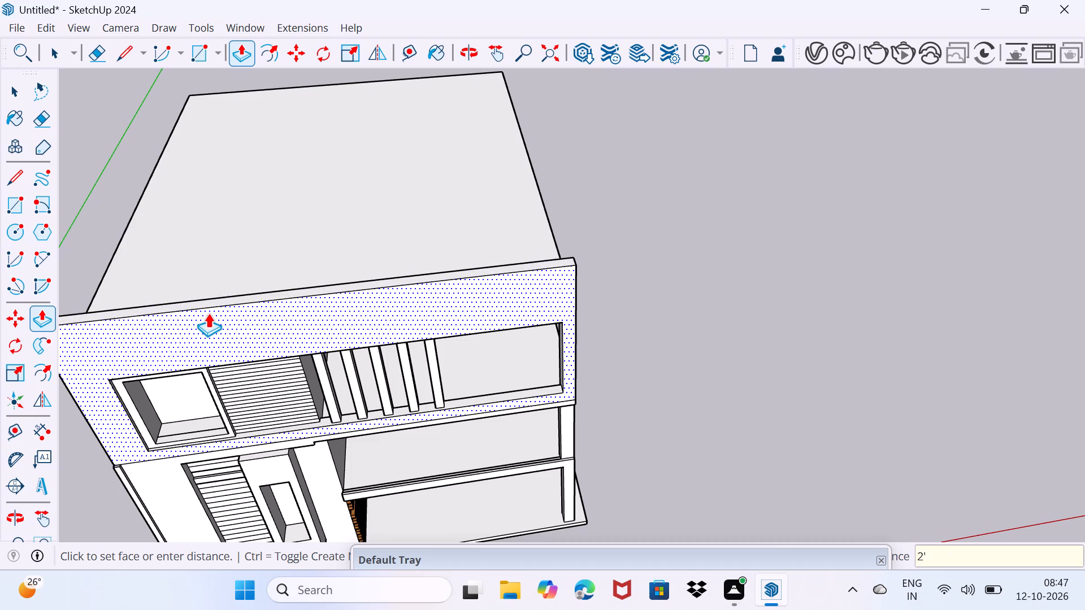
{"action": "key", "text": "space"}
Draw a 40' horizontal line across the full width of the front wall, between the parapet top and the top floor's openings.
{"action": "scroll", "coordinate": [164, 373], "scroll_direction": "down", "scroll_amount": 2}
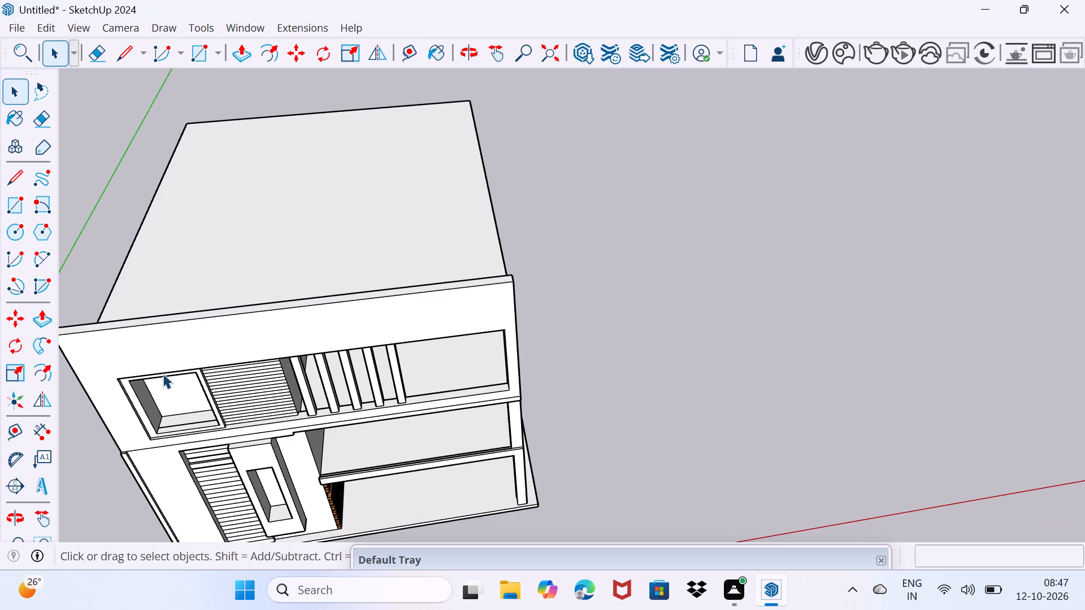
{"action": "left_click_drag", "start_coordinate": [133, 367], "coordinate": [153, 341]}
{"action": "middle_click_drag", "start_coordinate": [129, 346], "coordinate": [157, 304]}
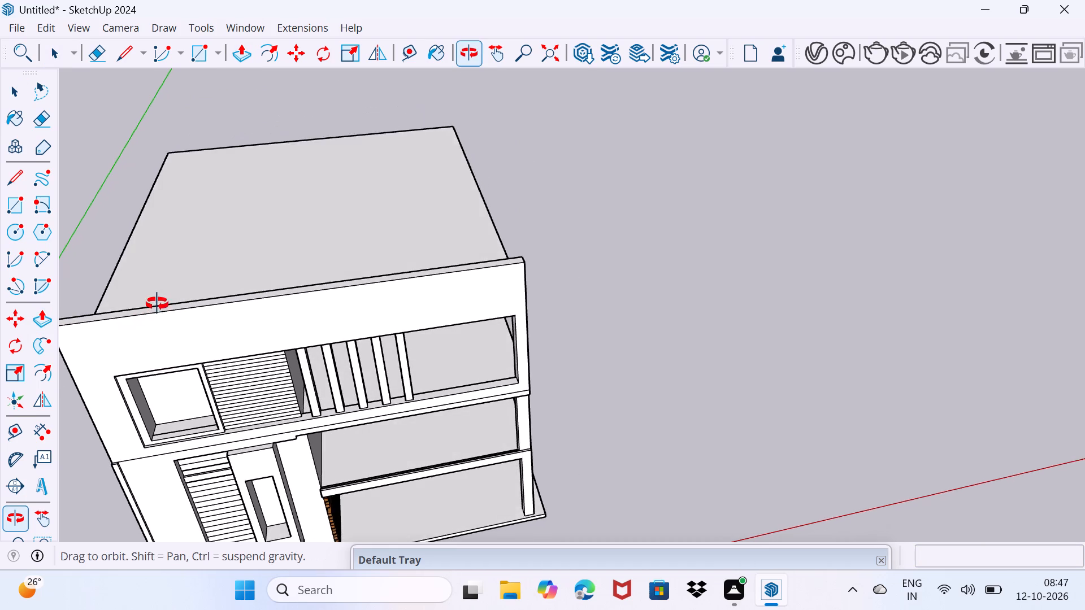
{"action": "middle_click_drag", "start_coordinate": [157, 304], "coordinate": [322, 306]}
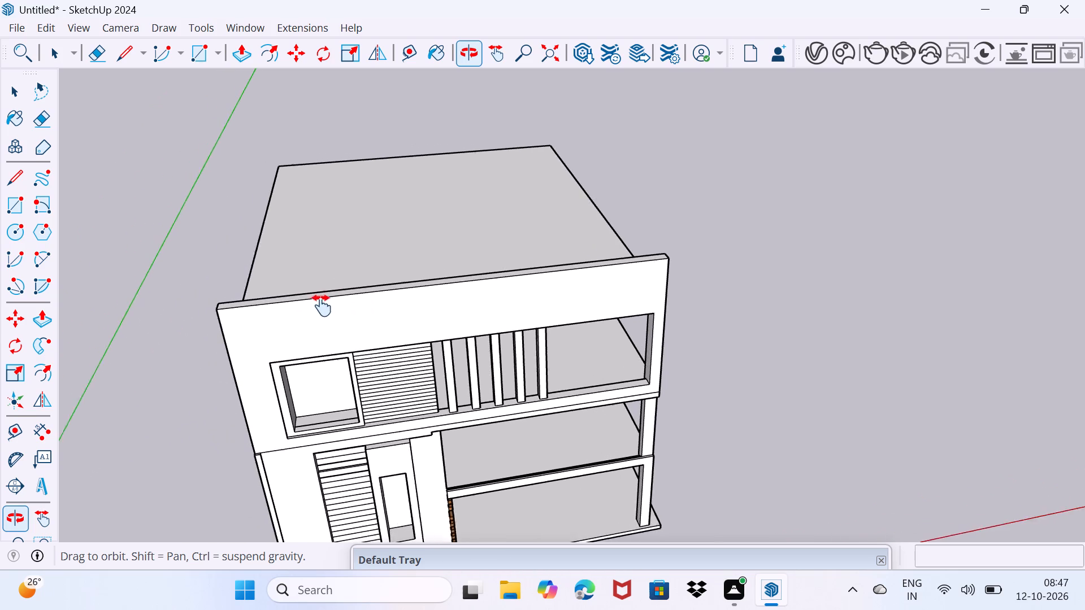
{"action": "middle_click_drag", "start_coordinate": [322, 306], "coordinate": [344, 308]}
{"action": "scroll", "coordinate": [271, 343], "scroll_direction": "up", "scroll_amount": 1}
{"action": "middle_click_drag", "start_coordinate": [272, 369], "coordinate": [252, 331]}
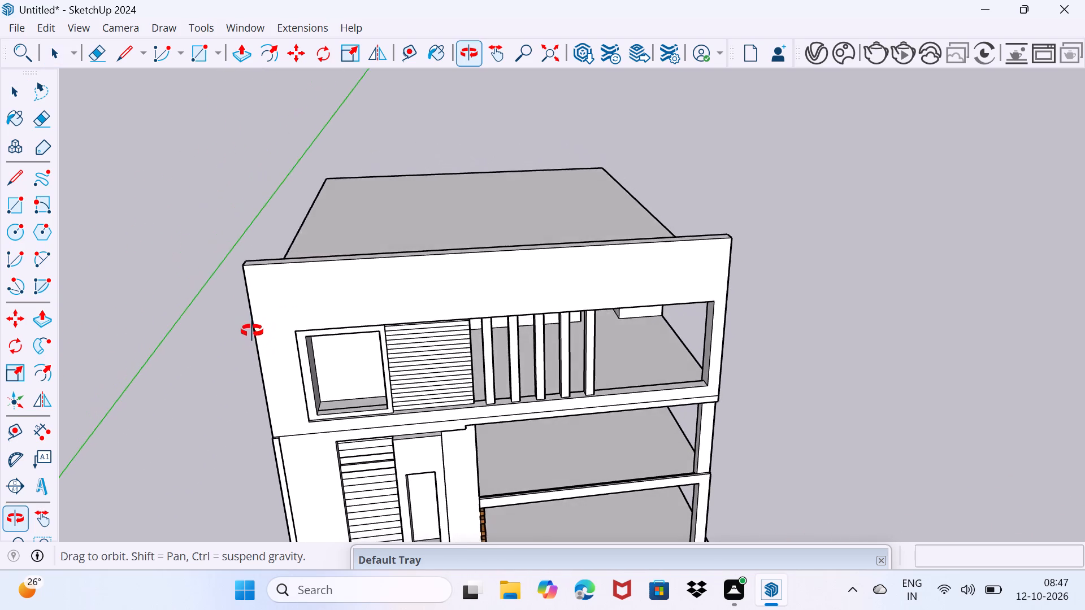
{"action": "middle_click_drag", "start_coordinate": [252, 331], "coordinate": [249, 313]}
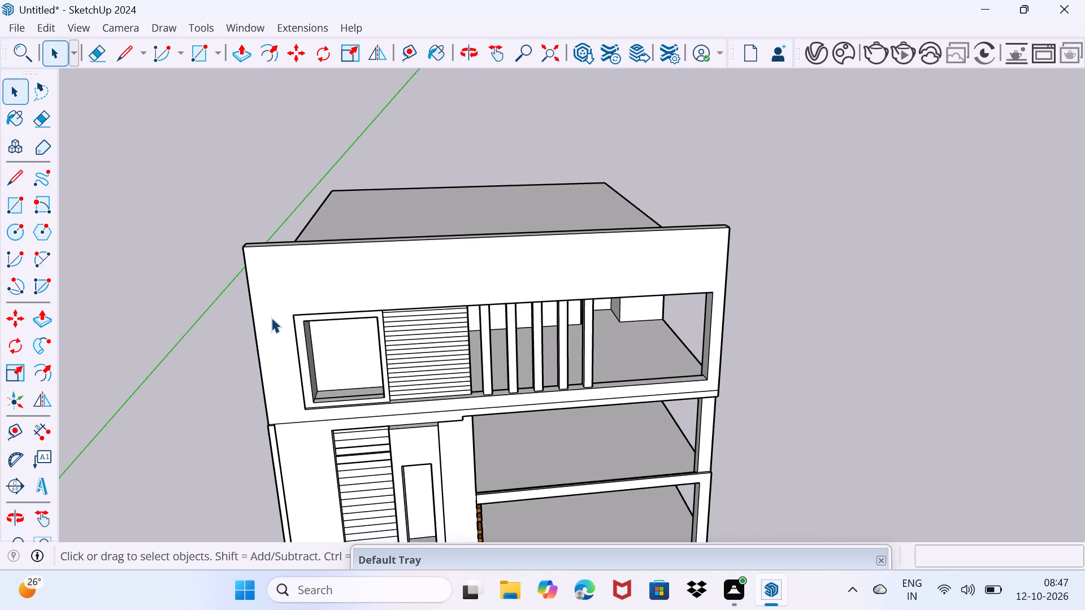
{"action": "scroll", "coordinate": [268, 329], "scroll_direction": "up", "scroll_amount": 2}
{"action": "middle_click_drag", "start_coordinate": [268, 328], "coordinate": [258, 299]}
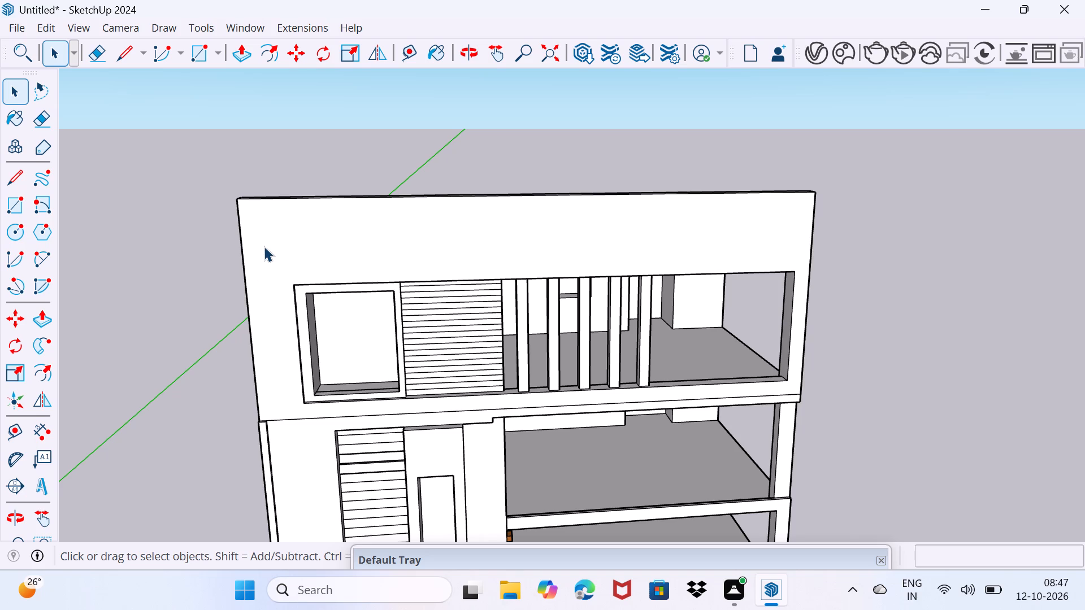
{"action": "key", "text": "l"}
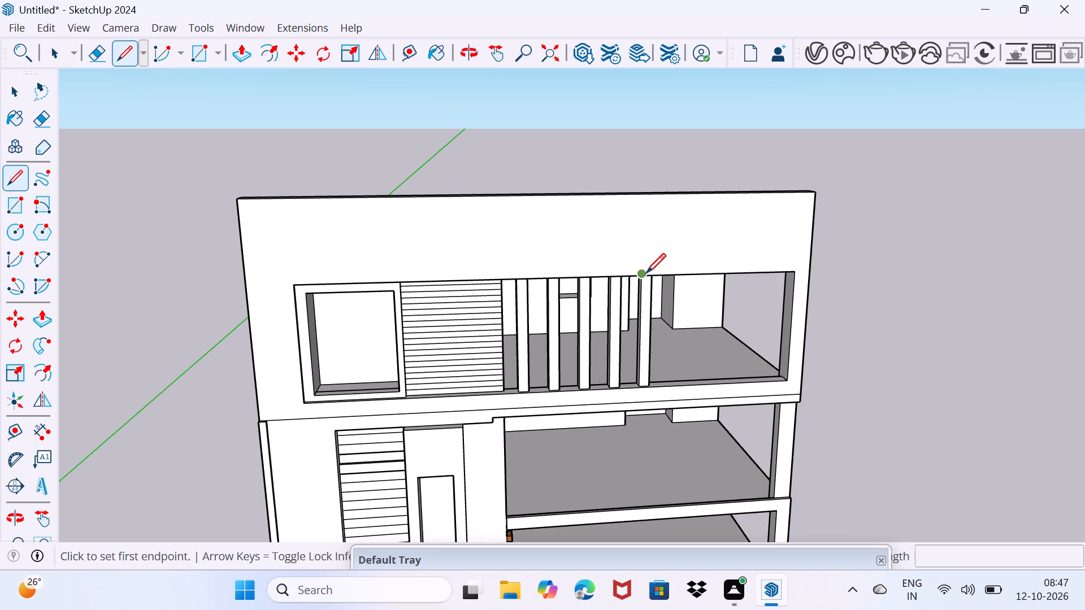
{"action": "left_click", "coordinate": [808, 241]}
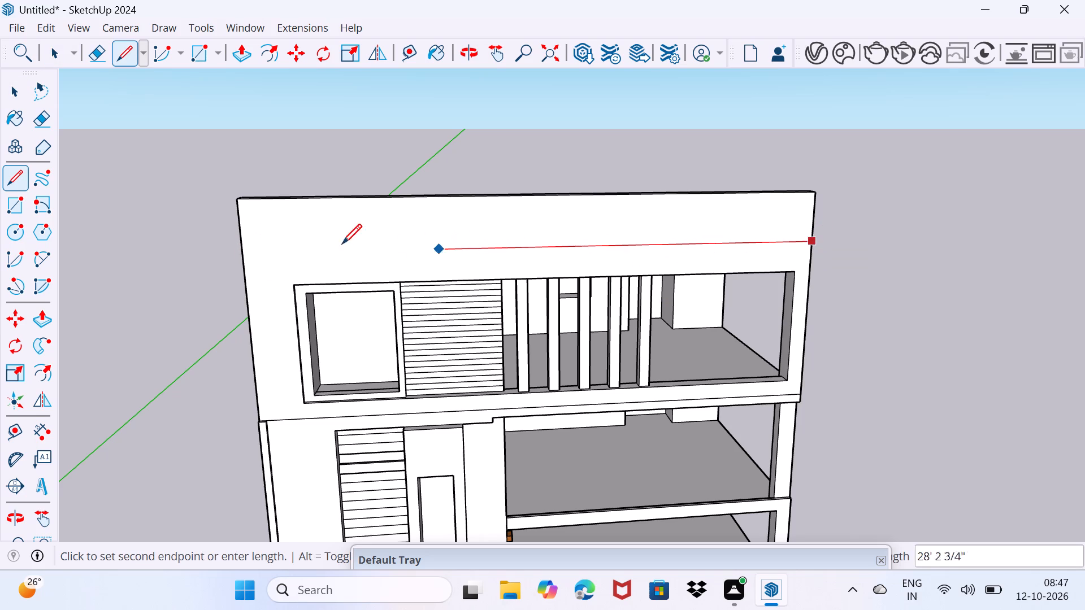
{"action": "left_click", "coordinate": [244, 258]}
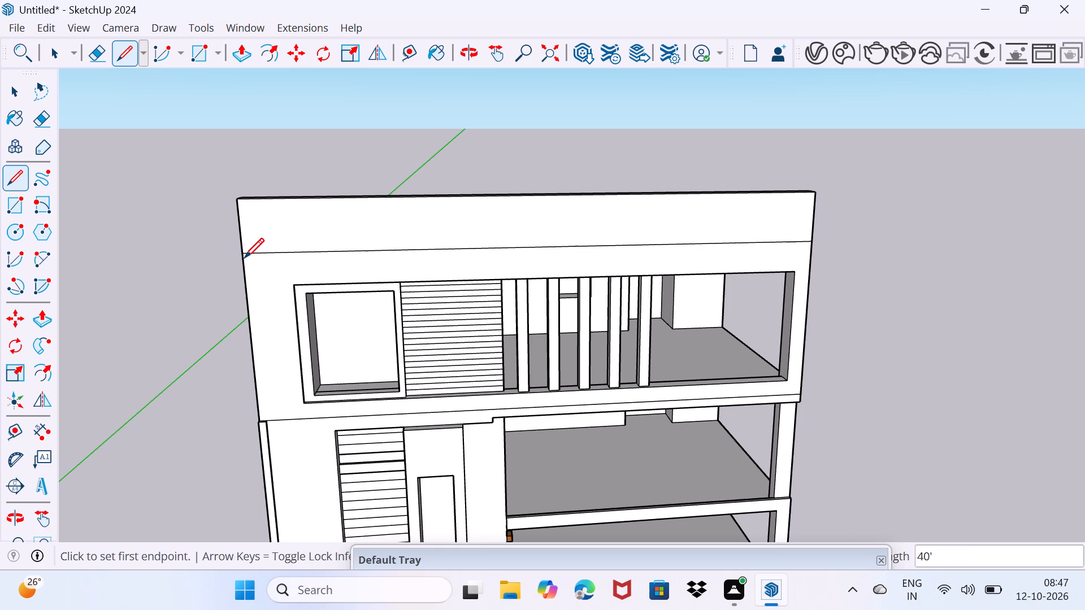
{"action": "key", "text": "space"}
Copy the horizontal line about 11" down the front wall, toward the top floor's openings.
{"action": "left_click_drag", "start_coordinate": [248, 258], "coordinate": [259, 247]}
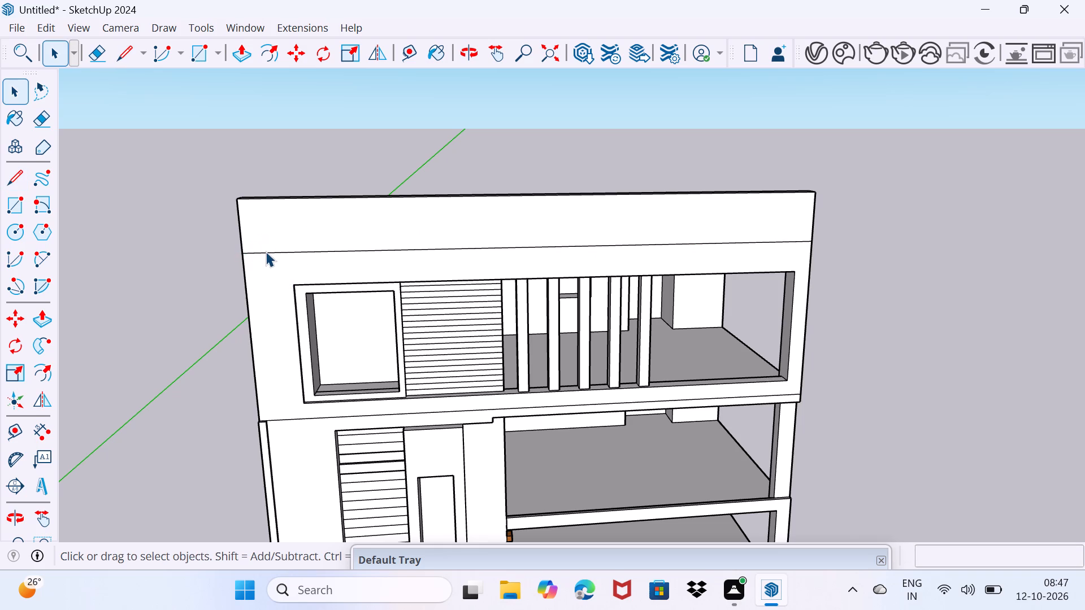
{"action": "left_click", "coordinate": [266, 251]}
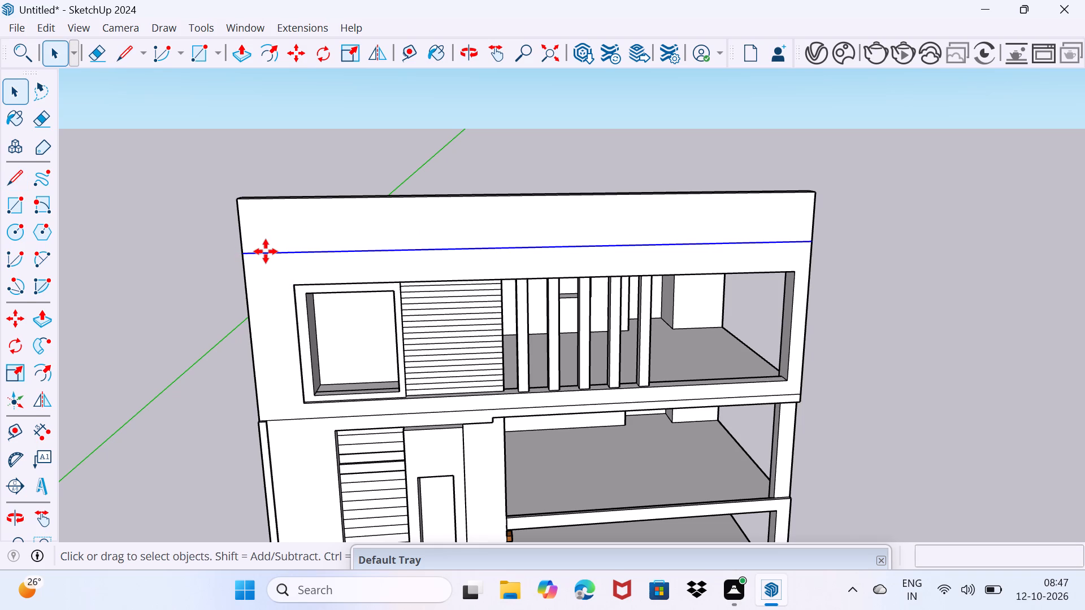
{"action": "key", "text": "m"}
{"action": "left_click", "coordinate": [245, 251]}
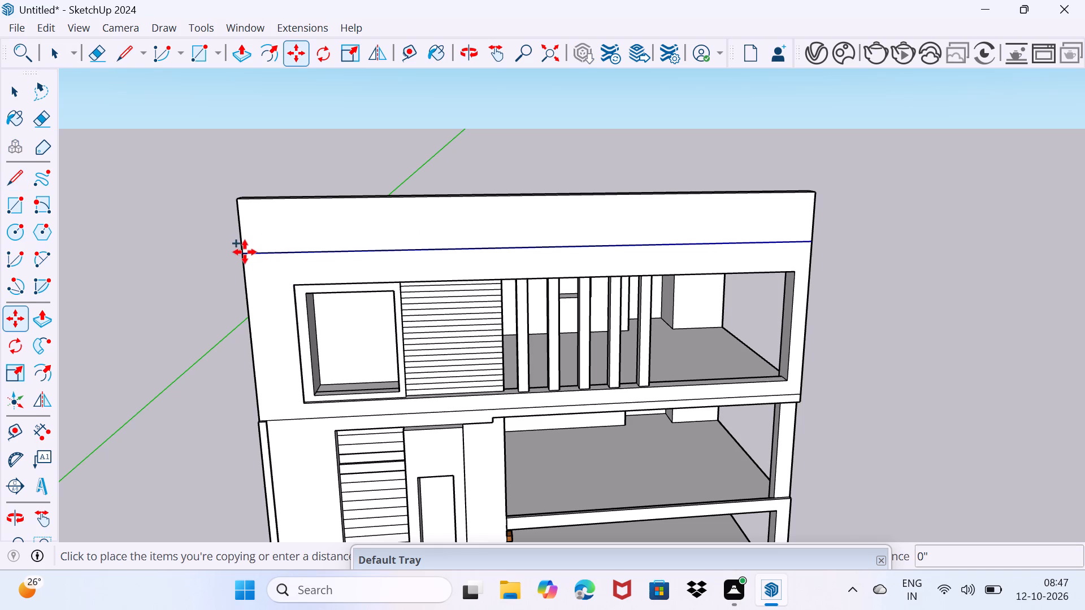
{"action": "left_click", "coordinate": [245, 269]}
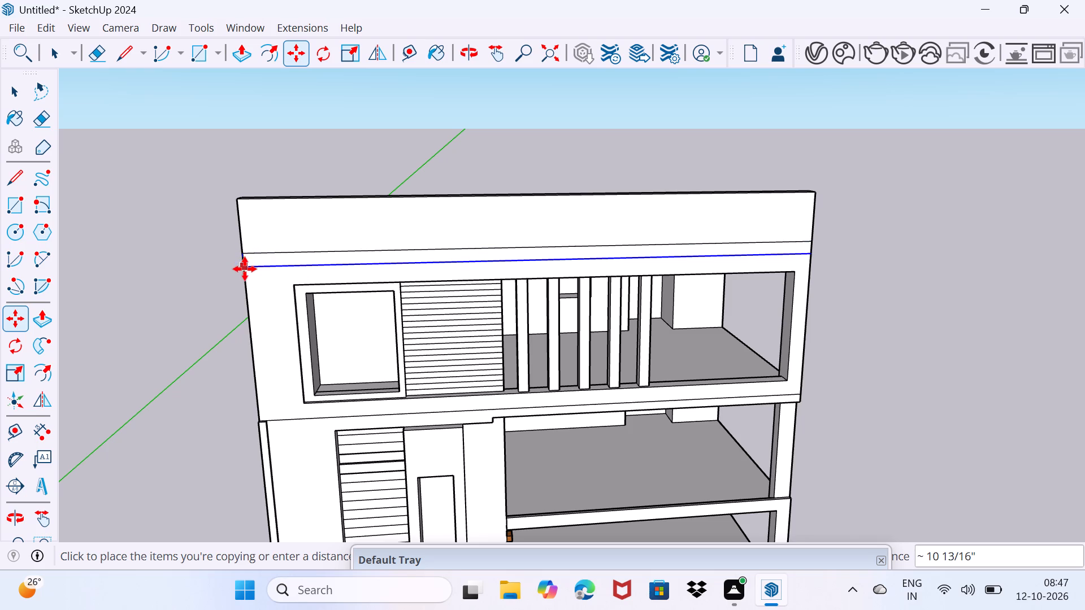
{"action": "key", "text": "space"}
Erase the original upper horizontal line on the front wall, keeping the lower copy.
{"action": "left_click_drag", "start_coordinate": [246, 280], "coordinate": [275, 254]}
{"action": "scroll", "coordinate": [269, 243], "scroll_direction": "up", "scroll_amount": 1}
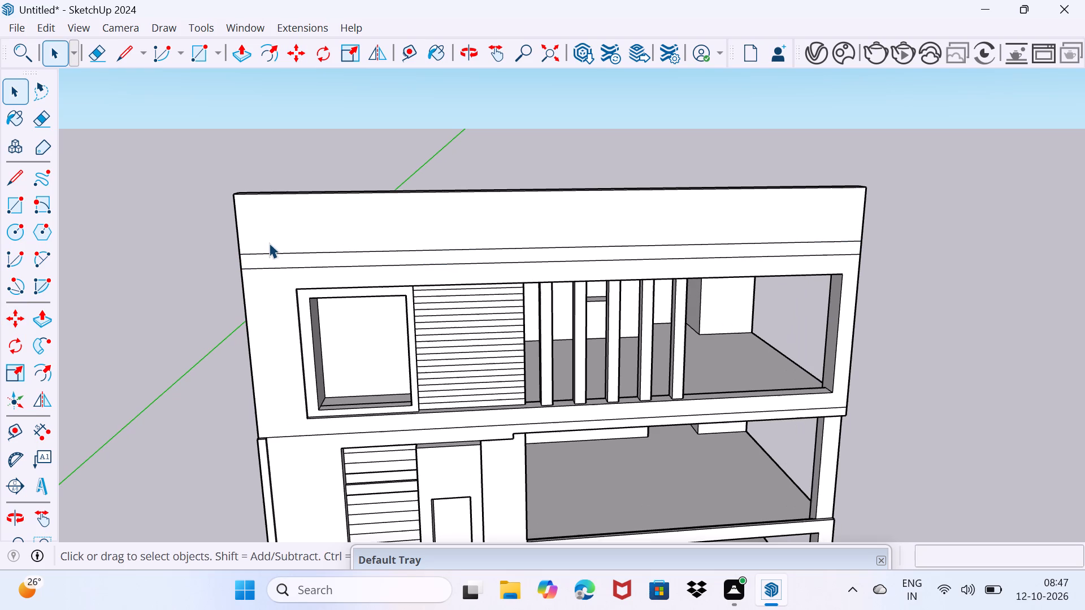
{"action": "key", "text": "e"}
{"action": "left_click", "coordinate": [268, 252]}
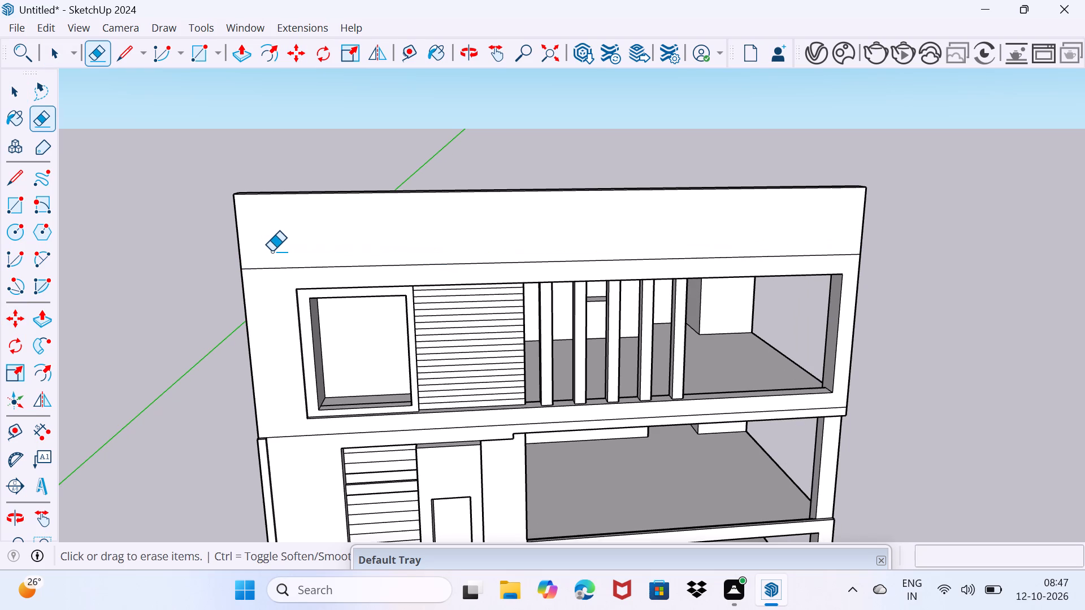
Push the parapet band above the line back about 8", leaving a ledge over the top floor's front wall.
{"action": "key", "text": "p"}
{"action": "left_click", "coordinate": [287, 241]}
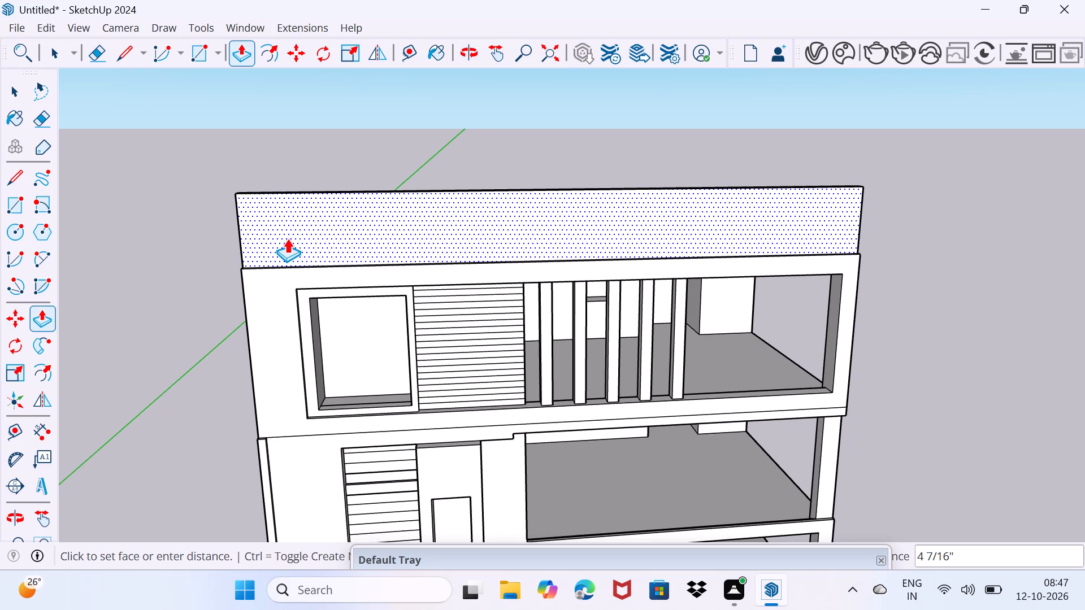
{"action": "left_click", "coordinate": [288, 238]}
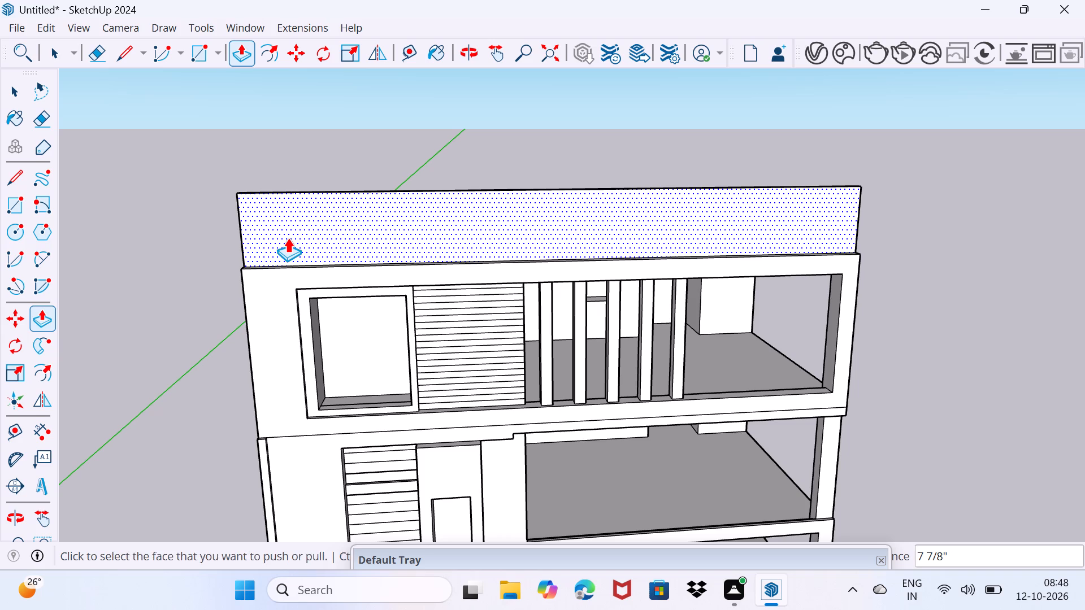
{"action": "key", "text": "space"}
Pull the parapet's inner face slightly toward the roof to thicken the parapet wall.
{"action": "left_click_drag", "start_coordinate": [288, 239], "coordinate": [306, 219]}
{"action": "middle_click_drag", "start_coordinate": [293, 237], "coordinate": [368, 289]}
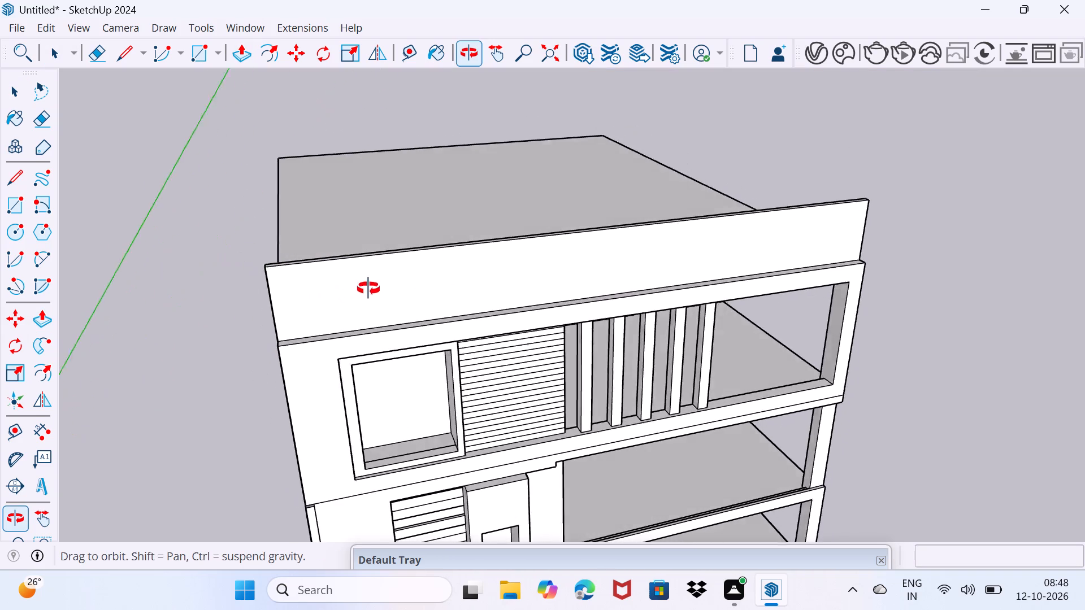
{"action": "middle_click_drag", "start_coordinate": [368, 289], "coordinate": [771, 325]}
{"action": "scroll", "coordinate": [821, 347], "scroll_direction": "up", "scroll_amount": 2}
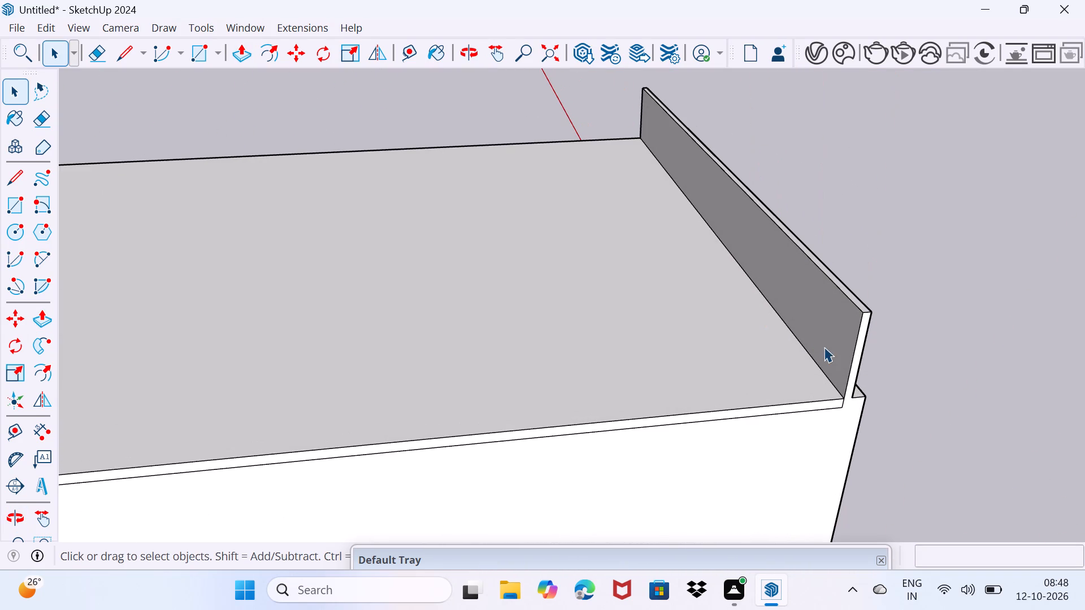
{"action": "left_click", "coordinate": [838, 342]}
{"action": "key", "text": "p"}
{"action": "left_click", "coordinate": [834, 339]}
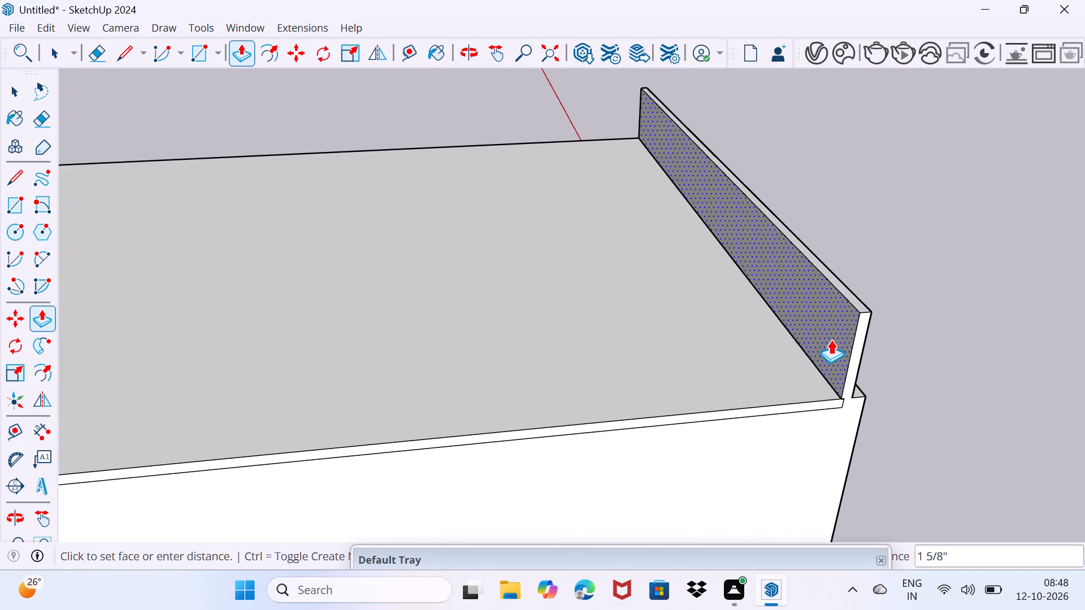
{"action": "left_click", "coordinate": [826, 340]}
{"action": "key", "text": "space"}
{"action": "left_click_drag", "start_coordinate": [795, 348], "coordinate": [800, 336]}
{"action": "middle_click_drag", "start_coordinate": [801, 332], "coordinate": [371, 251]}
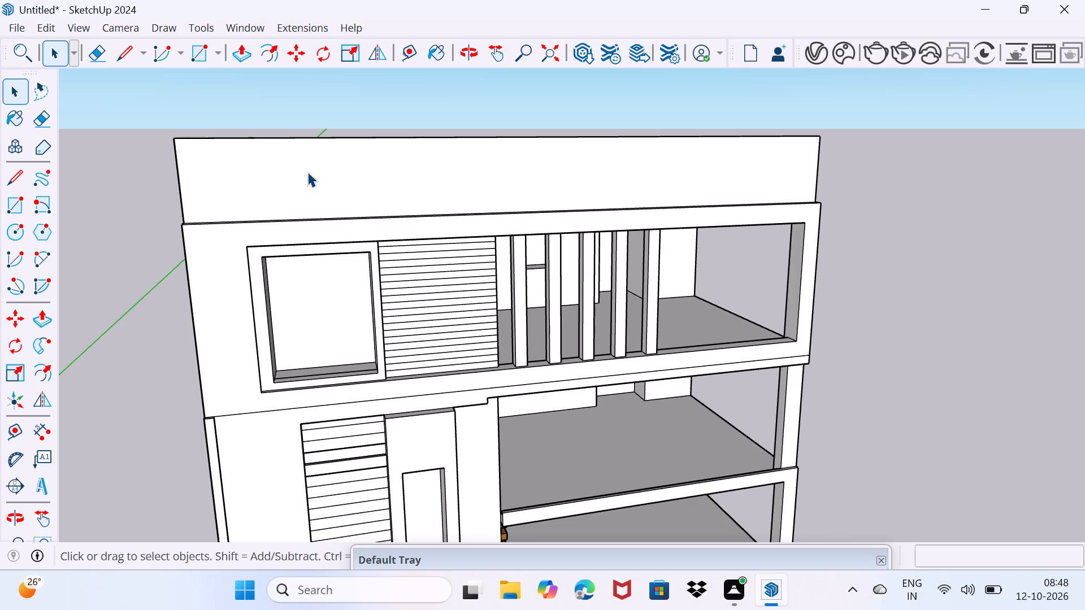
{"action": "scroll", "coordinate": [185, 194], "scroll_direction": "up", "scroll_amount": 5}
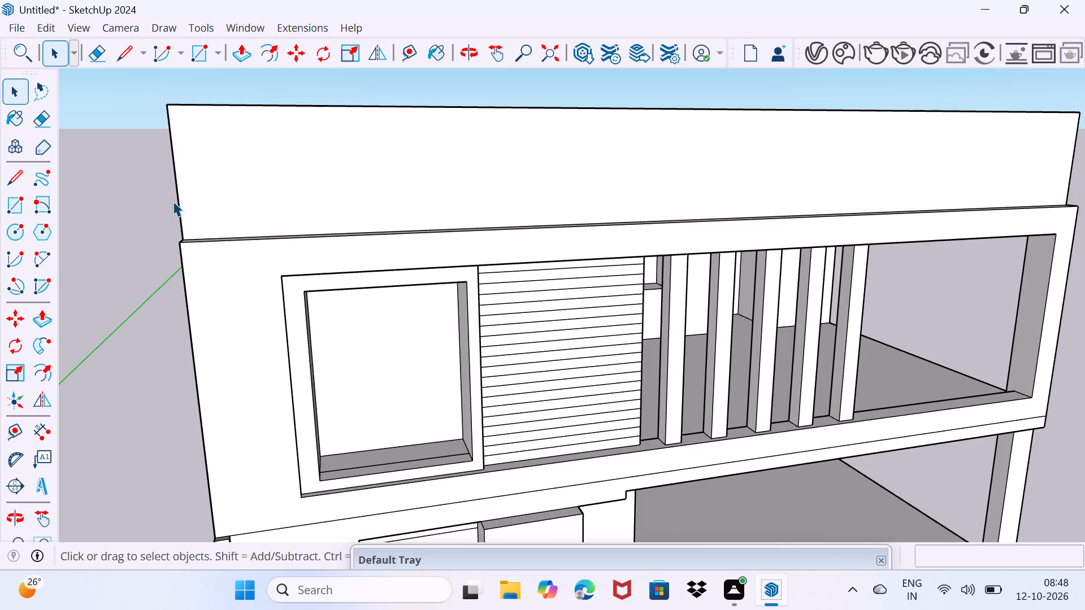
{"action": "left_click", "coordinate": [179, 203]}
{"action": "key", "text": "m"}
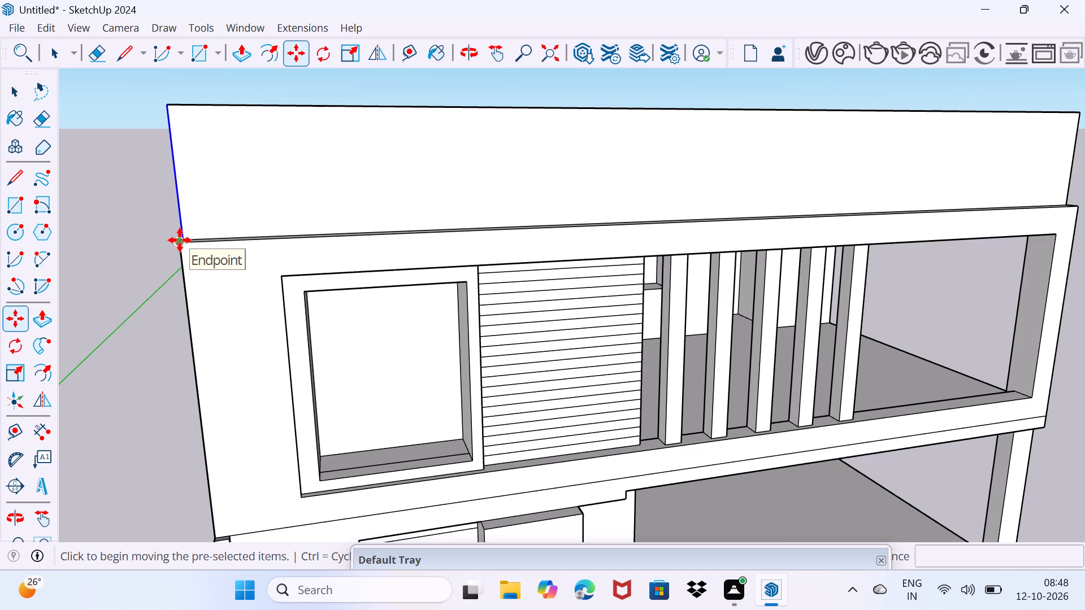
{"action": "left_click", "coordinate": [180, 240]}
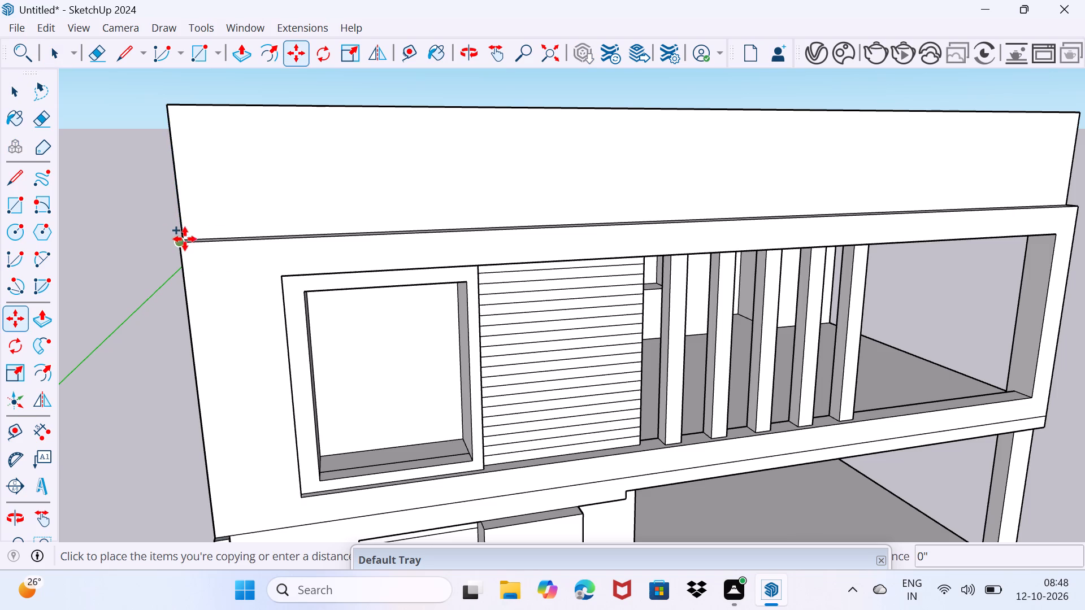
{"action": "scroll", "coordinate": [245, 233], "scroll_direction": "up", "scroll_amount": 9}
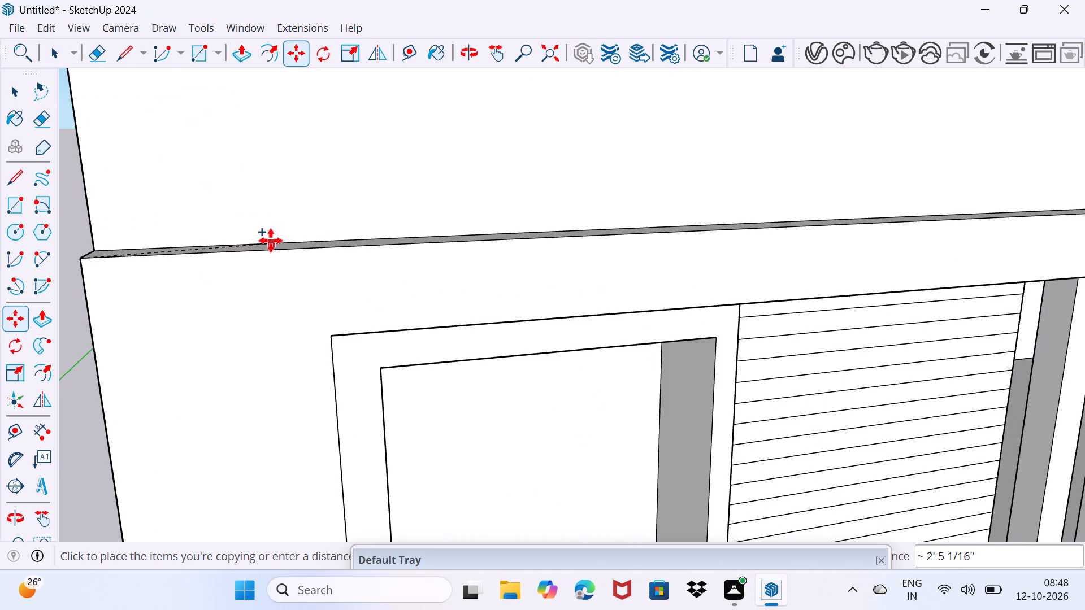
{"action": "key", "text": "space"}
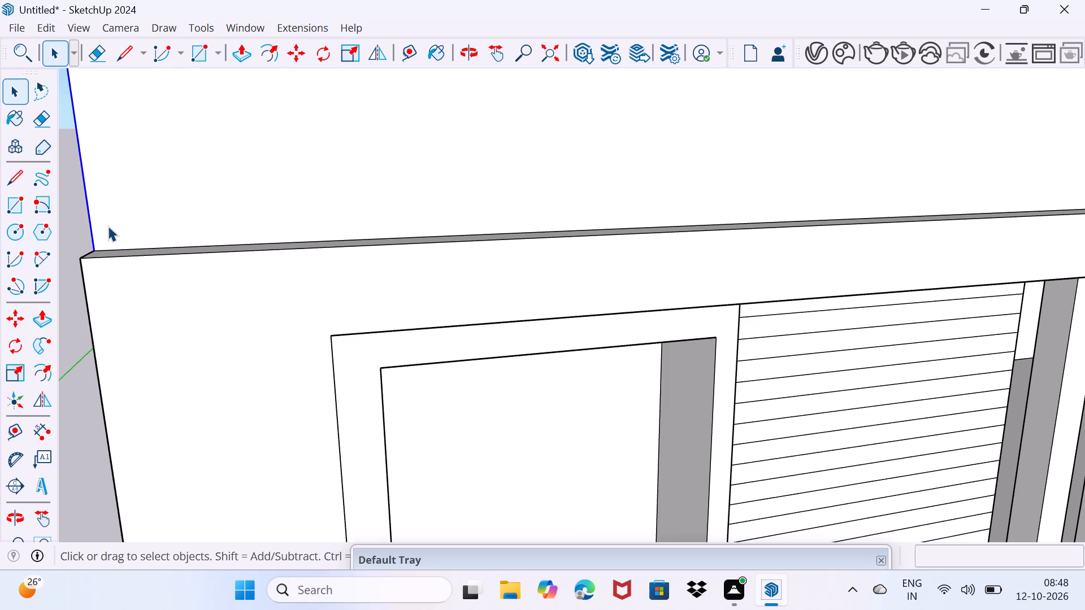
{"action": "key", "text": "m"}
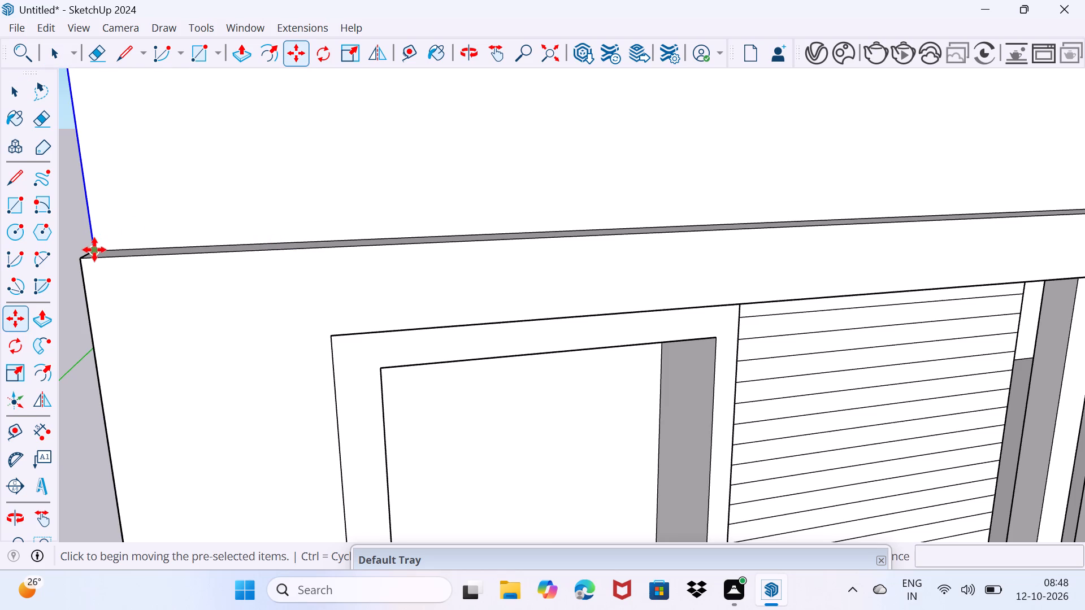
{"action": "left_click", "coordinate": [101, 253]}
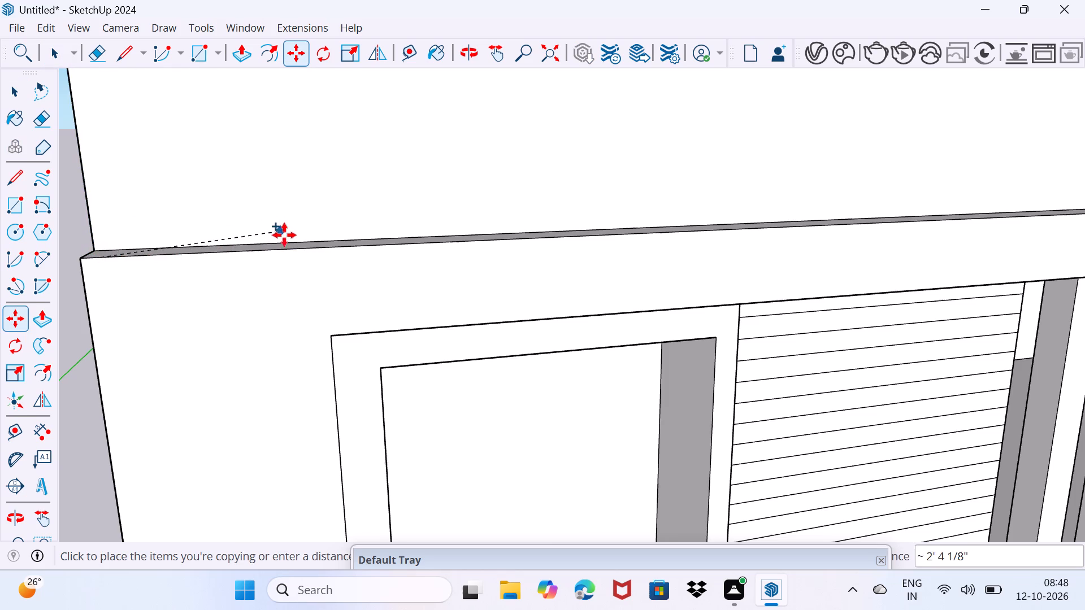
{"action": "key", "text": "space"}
Copy the front parapet's left vertical edge a little over 3' 4" along its front face, following the base line.
{"action": "scroll", "coordinate": [79, 238], "scroll_direction": "up", "scroll_amount": 1}
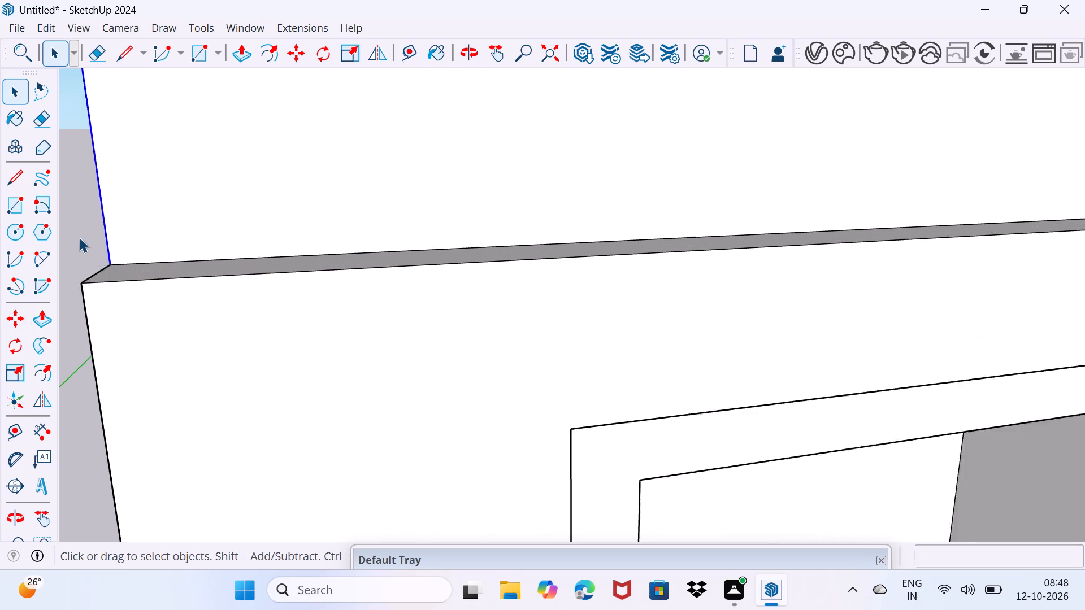
{"action": "scroll", "coordinate": [79, 237], "scroll_direction": "up", "scroll_amount": 3}
{"action": "scroll", "coordinate": [269, 322], "scroll_direction": "down", "scroll_amount": 2}
{"action": "middle_click_drag", "start_coordinate": [276, 323], "coordinate": [296, 338]}
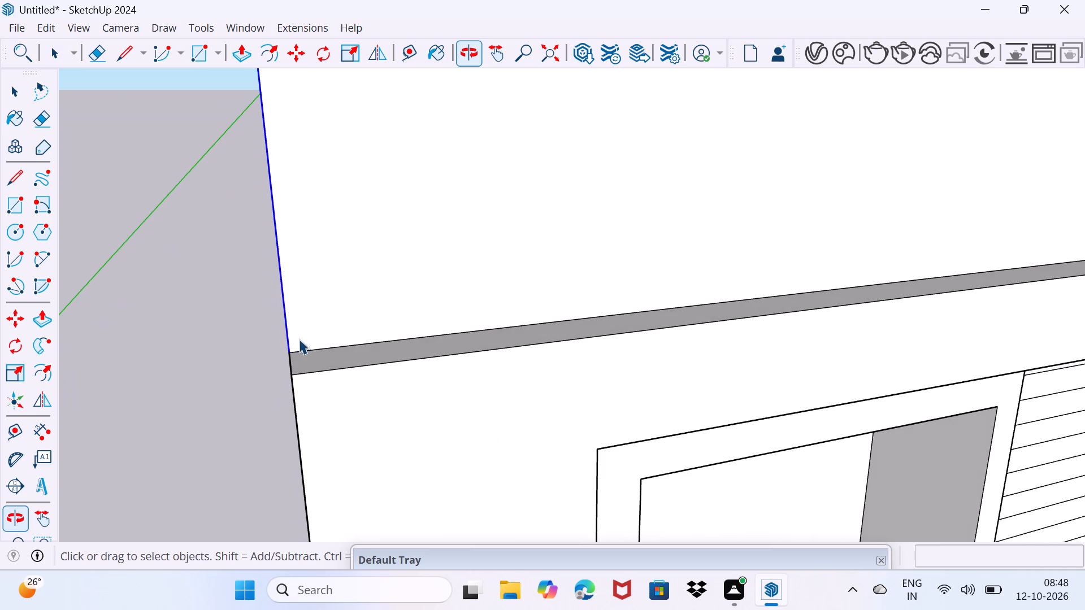
{"action": "key", "text": "m"}
{"action": "left_click", "coordinate": [288, 354]}
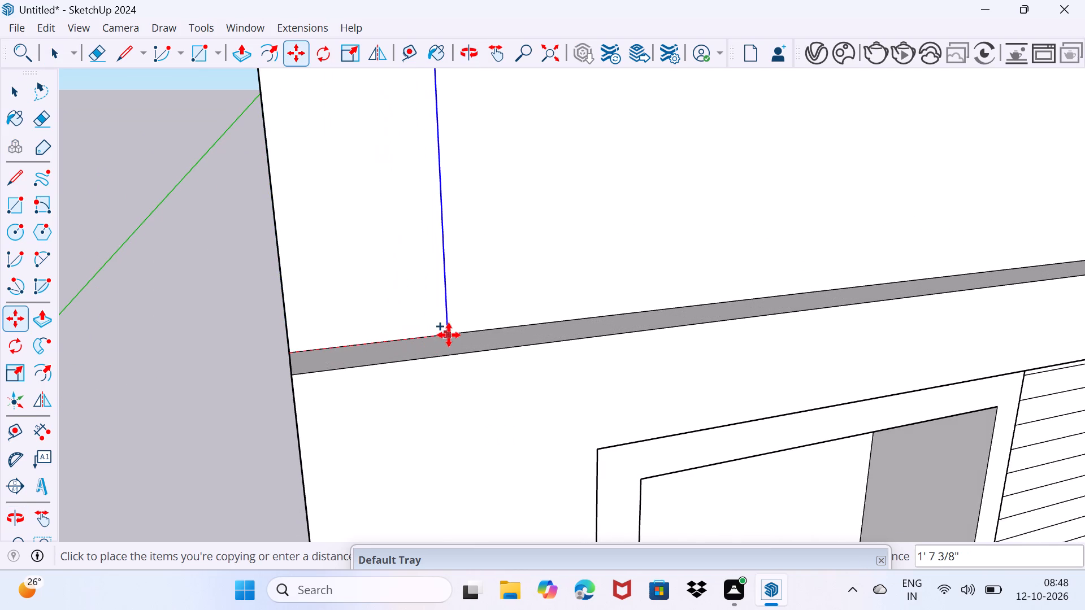
{"action": "scroll", "coordinate": [449, 335], "scroll_direction": "down", "scroll_amount": 9}
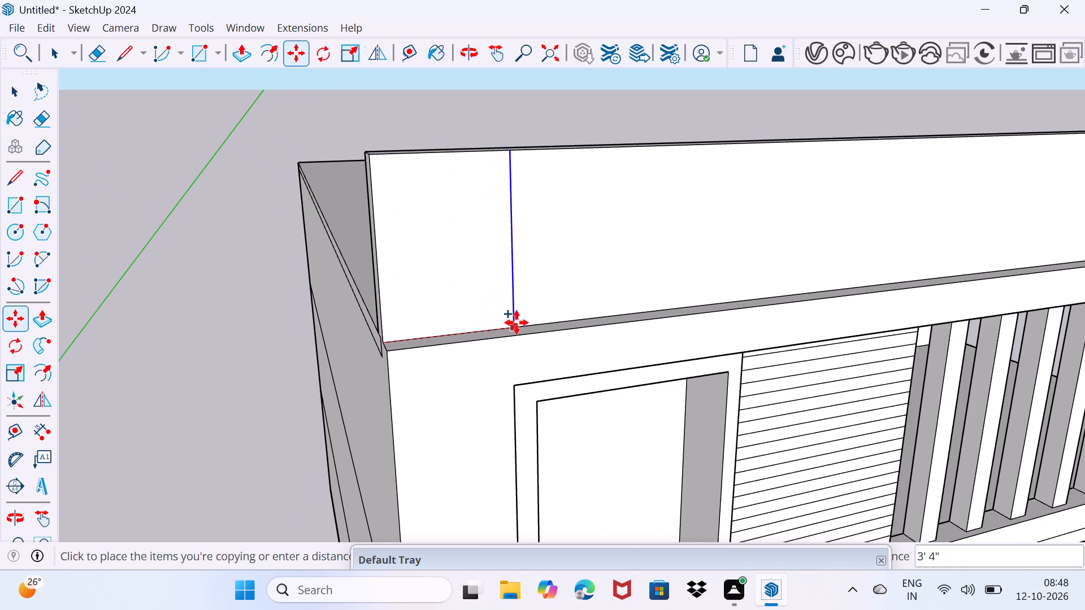
{"action": "left_click", "coordinate": [524, 322]}
{"action": "key", "text": "space"}
{"action": "left_click_drag", "start_coordinate": [490, 317], "coordinate": [495, 291]}
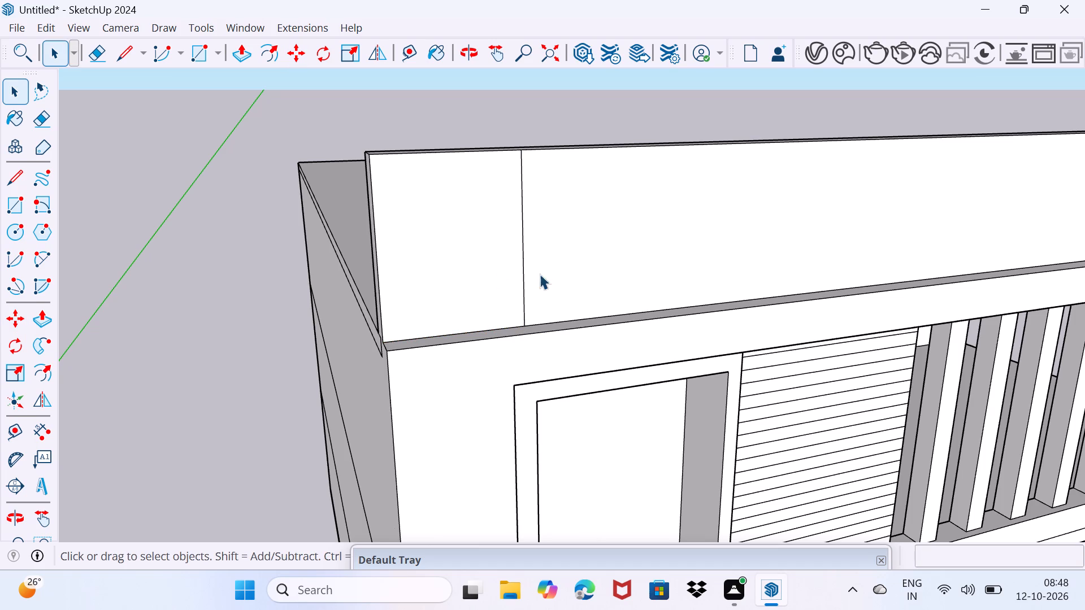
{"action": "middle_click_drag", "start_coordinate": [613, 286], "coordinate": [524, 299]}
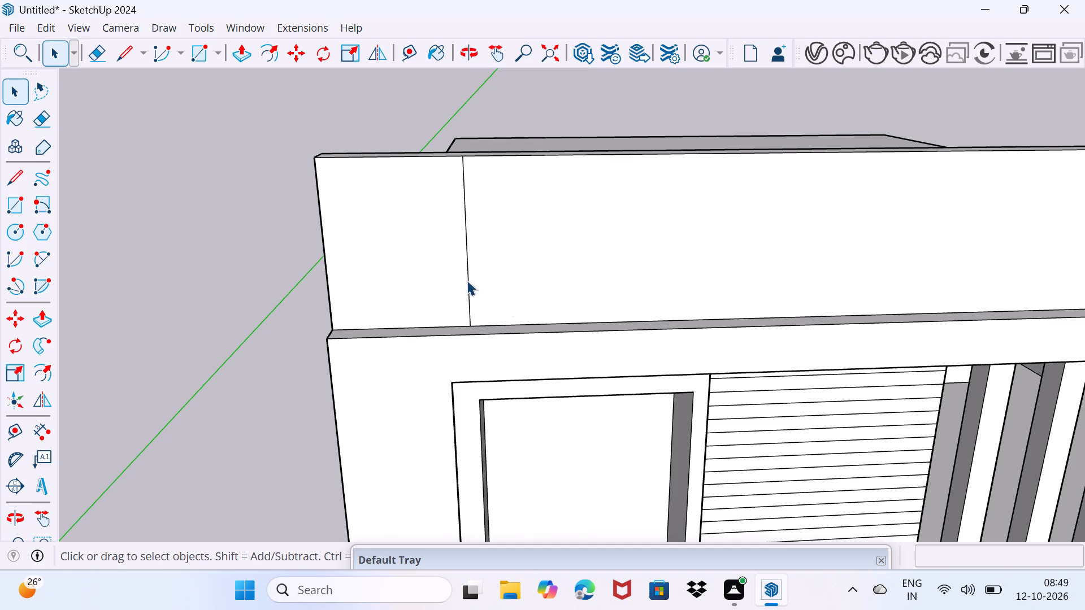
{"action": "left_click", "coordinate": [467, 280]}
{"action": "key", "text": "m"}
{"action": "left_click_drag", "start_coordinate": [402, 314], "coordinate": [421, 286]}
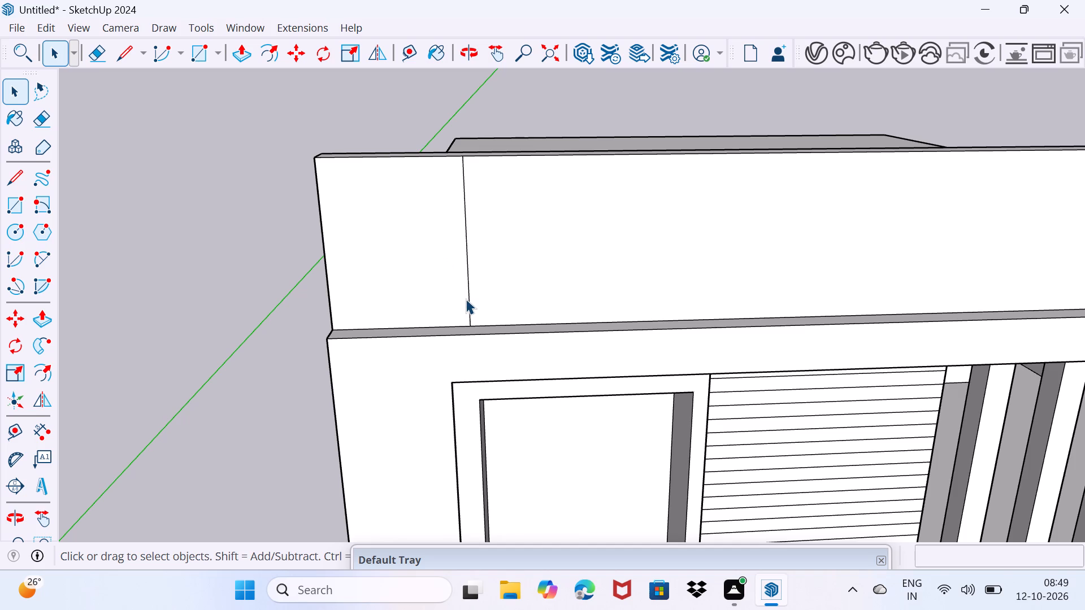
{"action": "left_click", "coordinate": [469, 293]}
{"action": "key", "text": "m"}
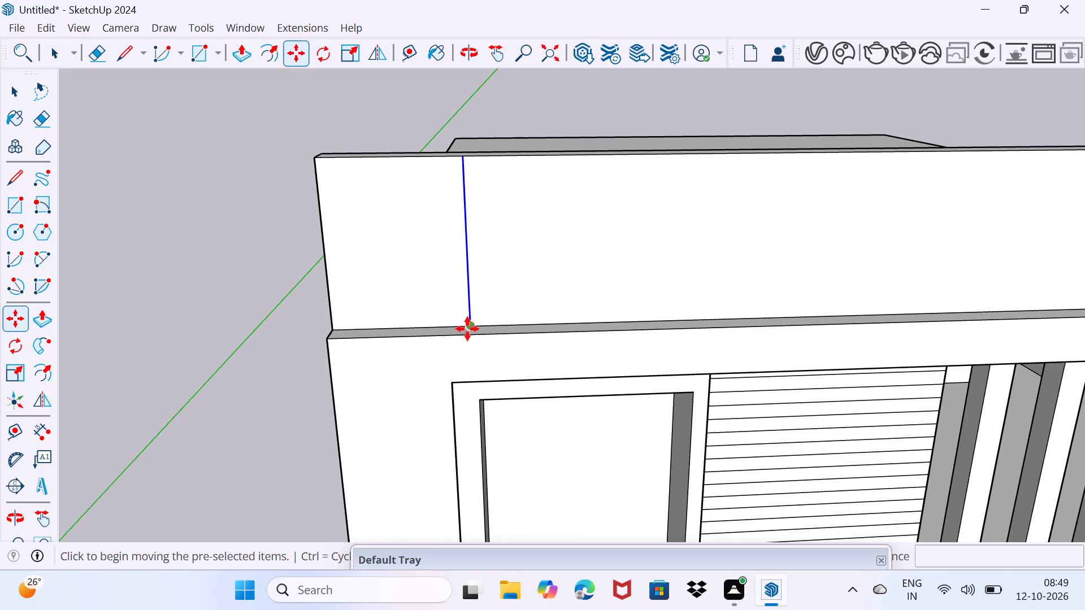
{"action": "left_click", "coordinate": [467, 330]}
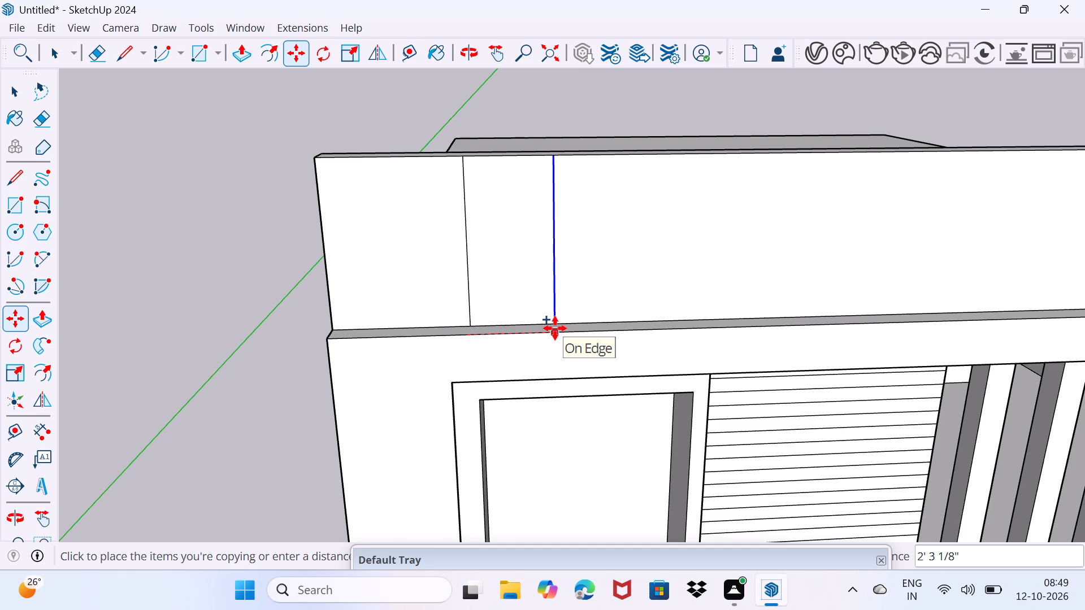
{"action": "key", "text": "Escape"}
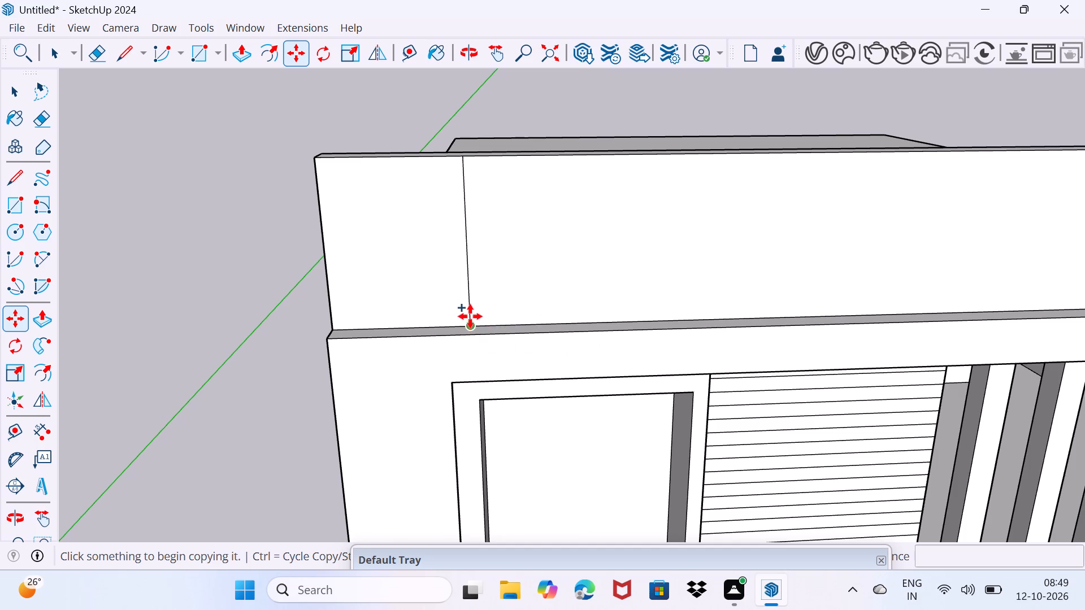
Copy the new vertical line on the parapet face about 1' 7" further from the left edge.
{"action": "left_click", "coordinate": [470, 315]}
{"action": "scroll", "coordinate": [470, 315], "scroll_direction": "up", "scroll_amount": 6}
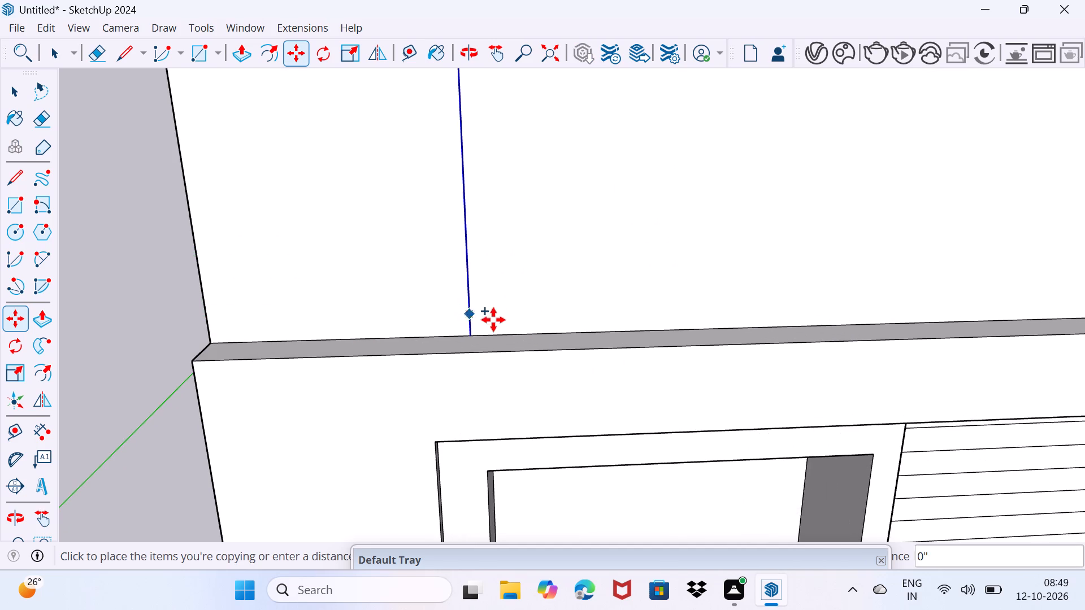
{"action": "scroll", "coordinate": [546, 319], "scroll_direction": "down", "scroll_amount": 4}
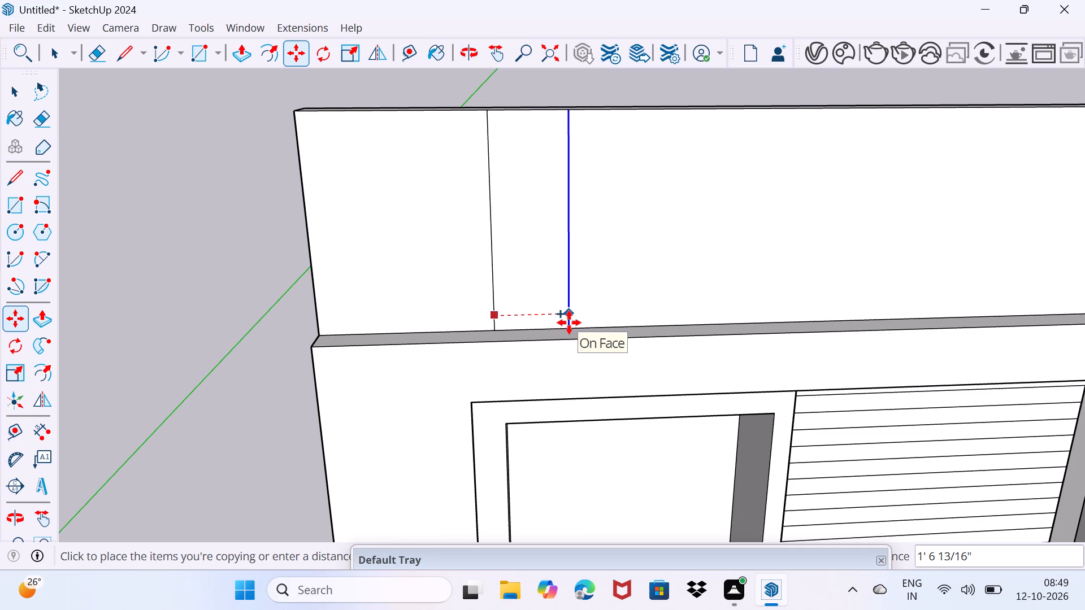
{"action": "left_click", "coordinate": [569, 323]}
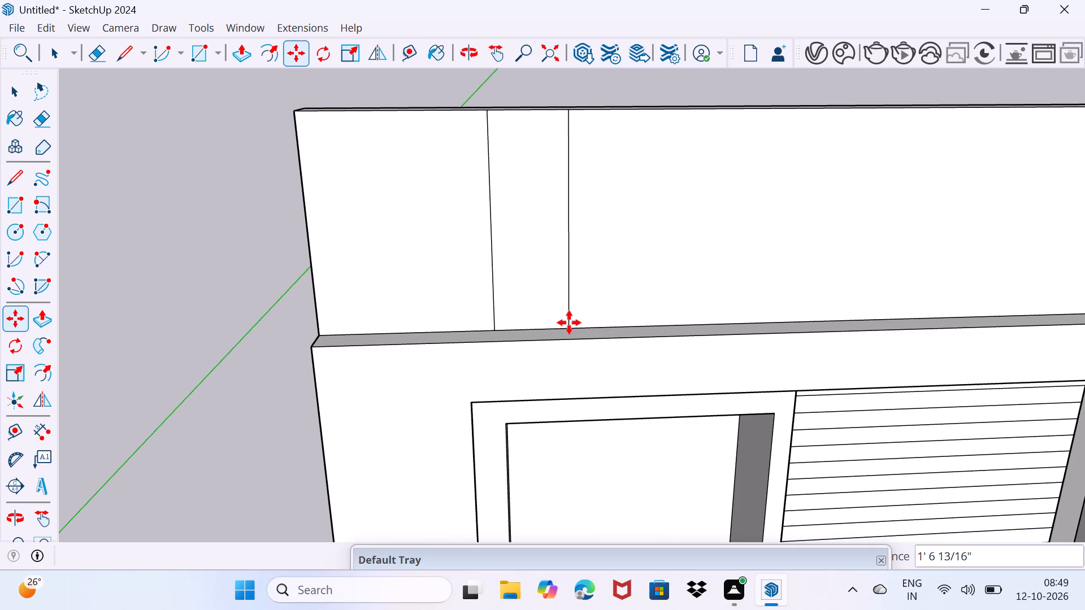
{"action": "left_click", "coordinate": [569, 323]}
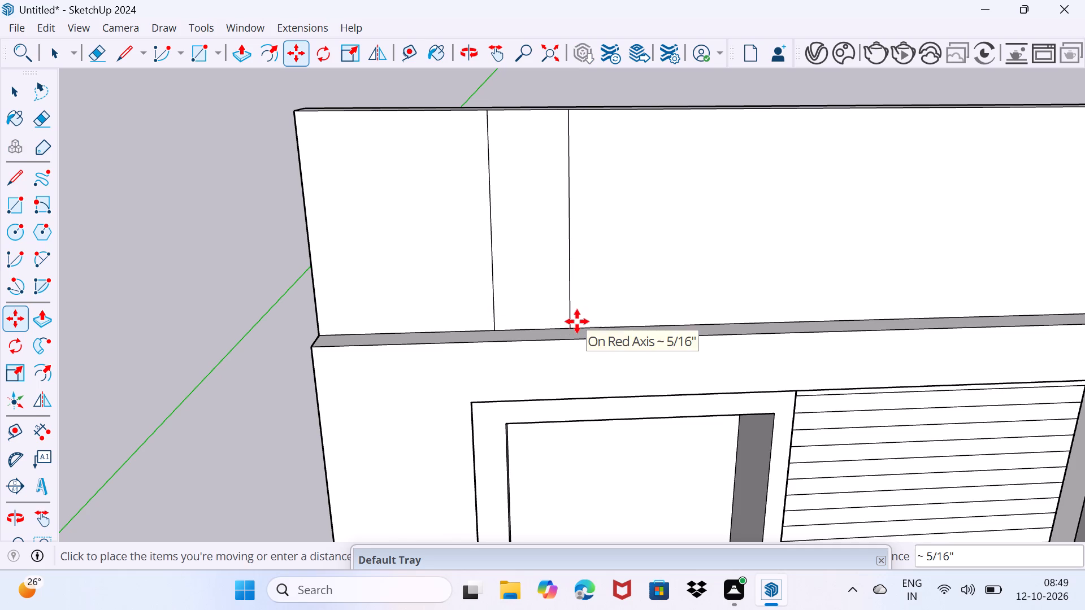
{"action": "key", "text": "space"}
Copy the second vertical line about 6" further along the parapet face to outline a narrow strip.
{"action": "left_click", "coordinate": [568, 321]}
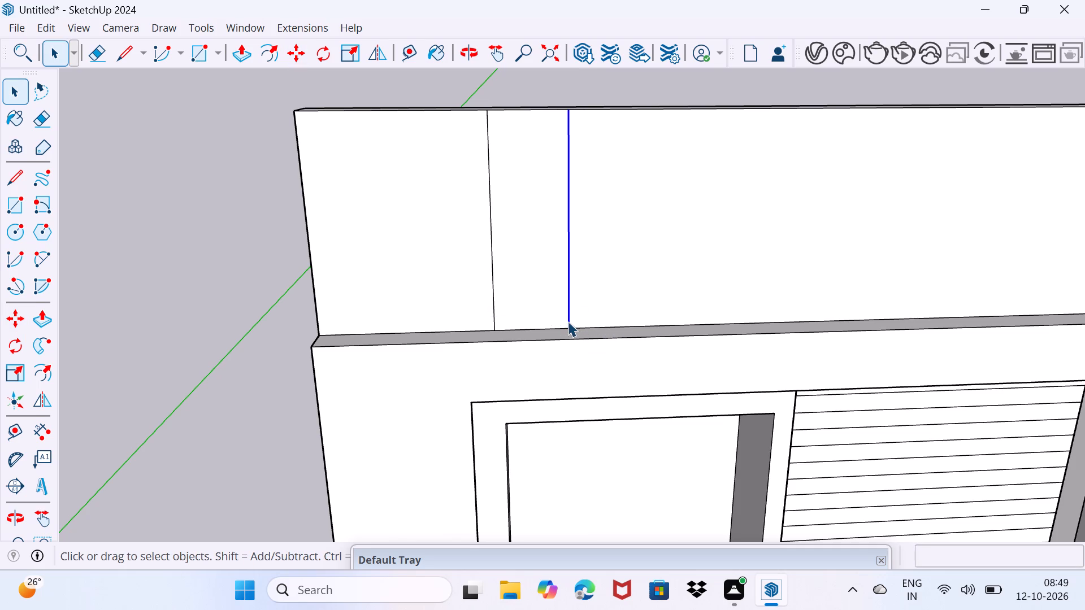
{"action": "key", "text": "m"}
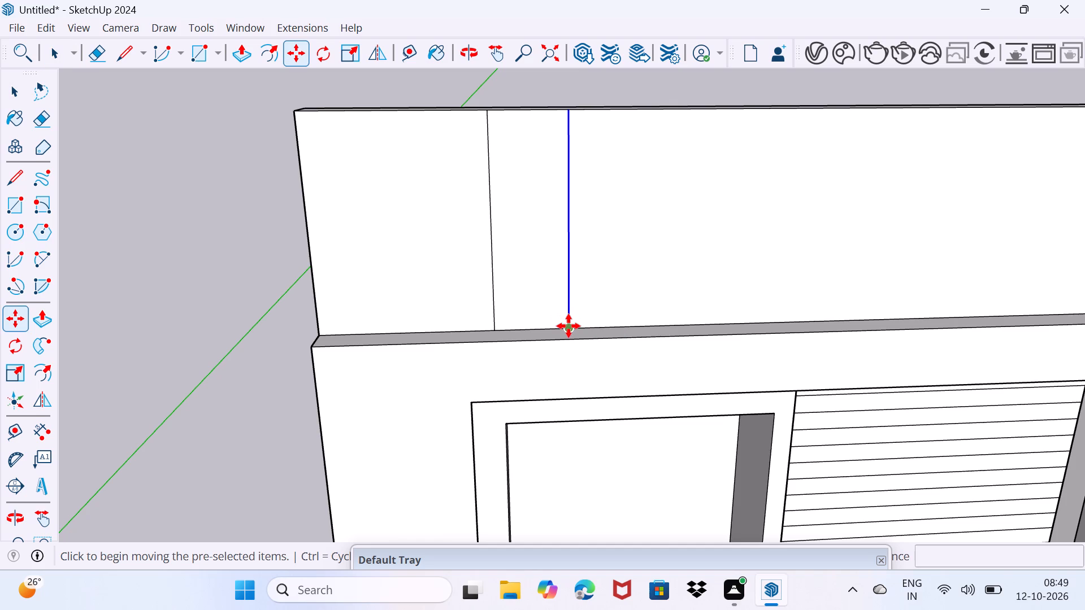
{"action": "left_click", "coordinate": [568, 326]}
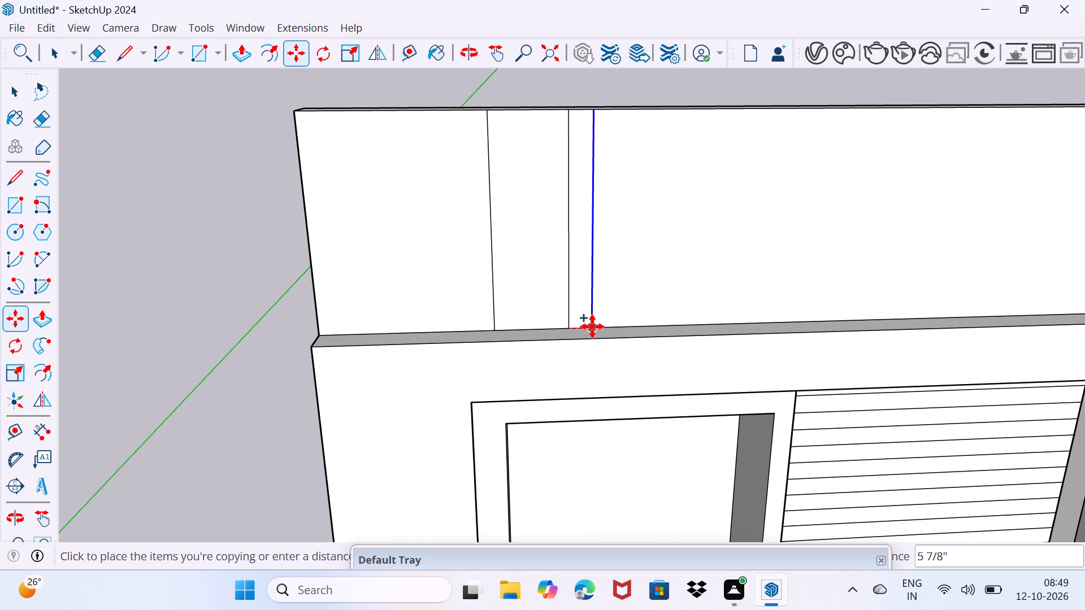
{"action": "left_click", "coordinate": [592, 326]}
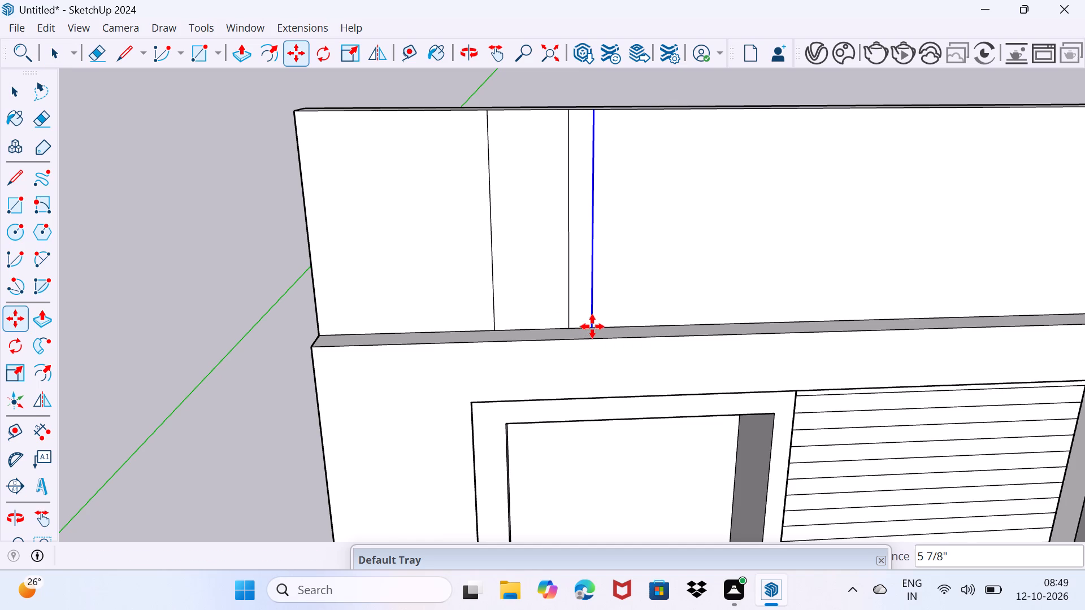
{"action": "key", "text": "space"}
{"action": "left_click_drag", "start_coordinate": [611, 310], "coordinate": [613, 303]}
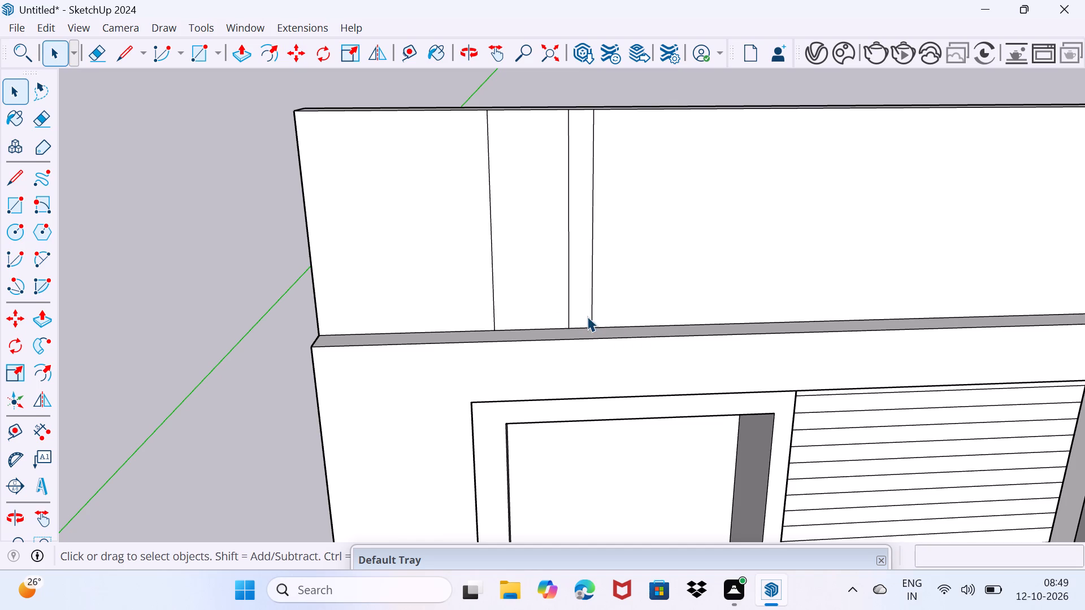
Copy the narrow strip's right line further along the parapet face, leaving a gap slightly wider than the strip.
{"action": "left_click", "coordinate": [591, 315]}
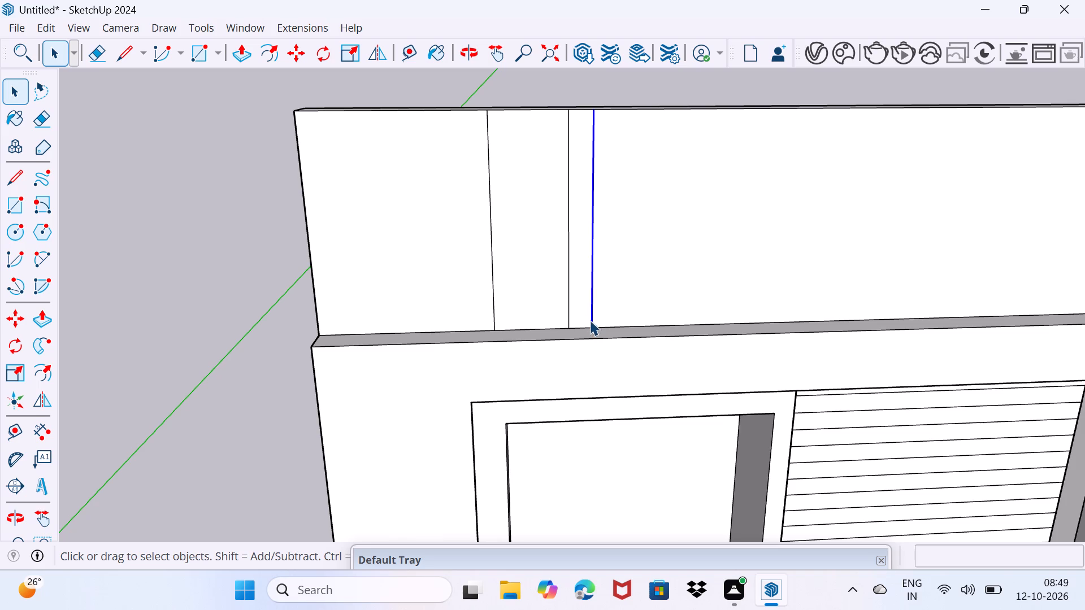
{"action": "scroll", "coordinate": [590, 320], "scroll_direction": "up", "scroll_amount": 2}
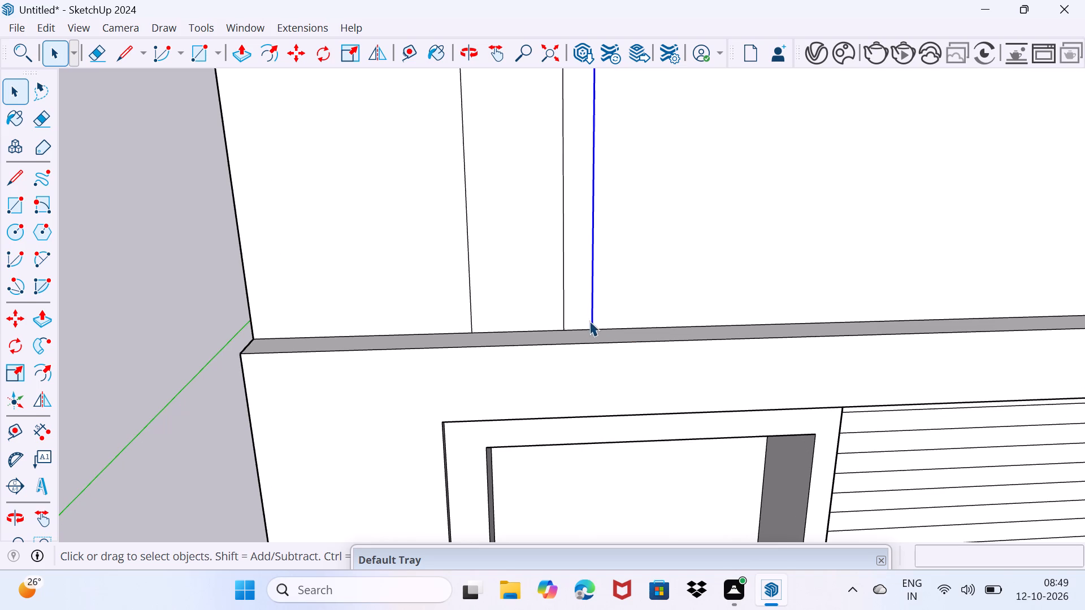
{"action": "key", "text": "m"}
{"action": "left_click", "coordinate": [594, 327]}
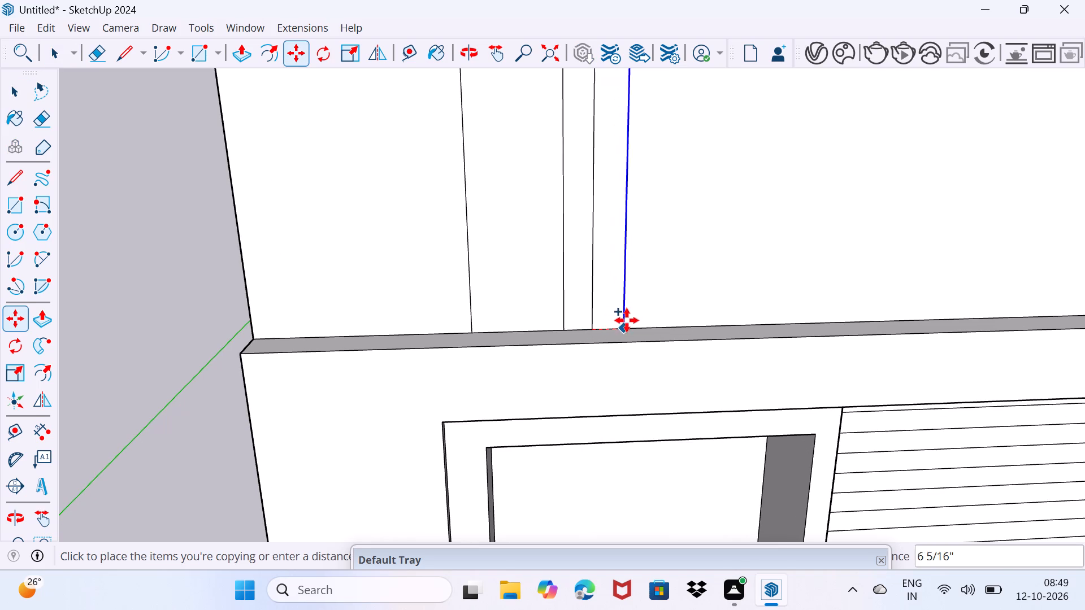
{"action": "left_click", "coordinate": [636, 321]}
{"action": "key", "text": "space"}
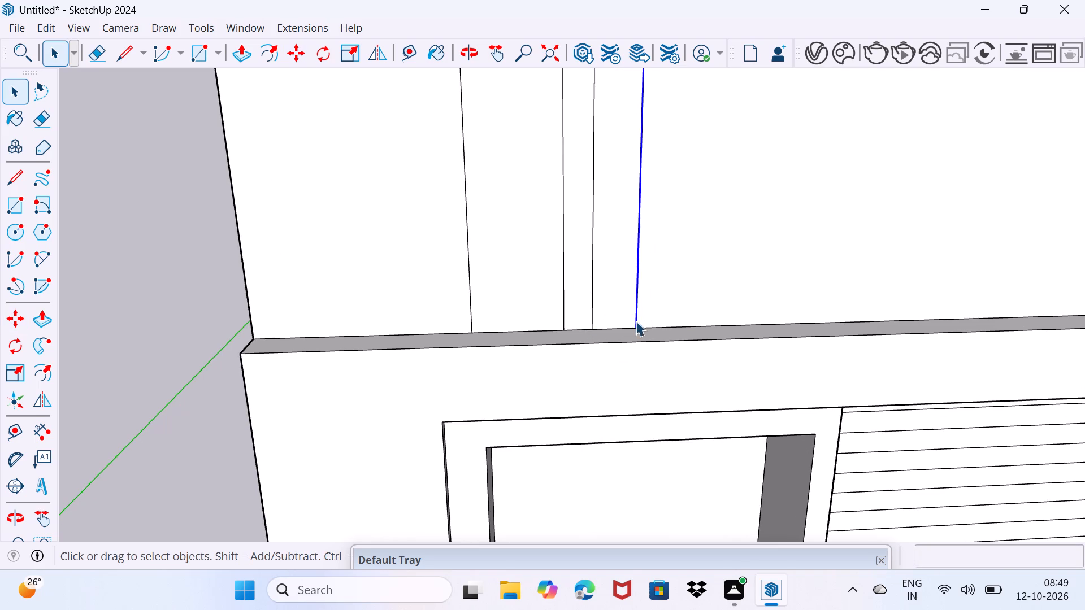
Copy the last vertical line a short distance further along the parapet face to outline a second narrow strip.
{"action": "left_click_drag", "start_coordinate": [624, 319], "coordinate": [626, 312]}
{"action": "left_click", "coordinate": [636, 313]}
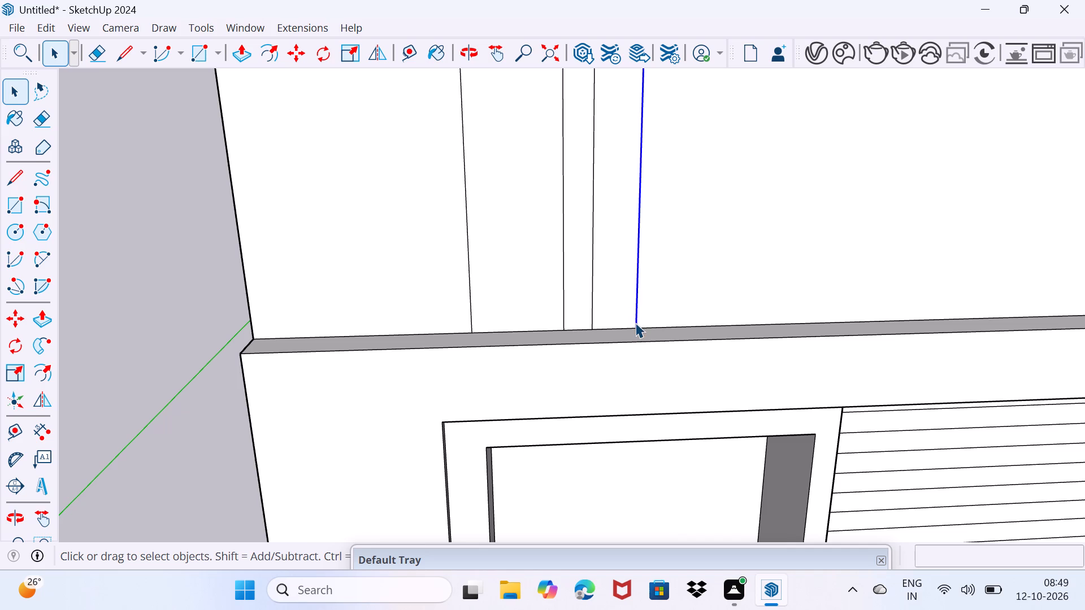
{"action": "key", "text": "m"}
{"action": "left_click", "coordinate": [634, 332]}
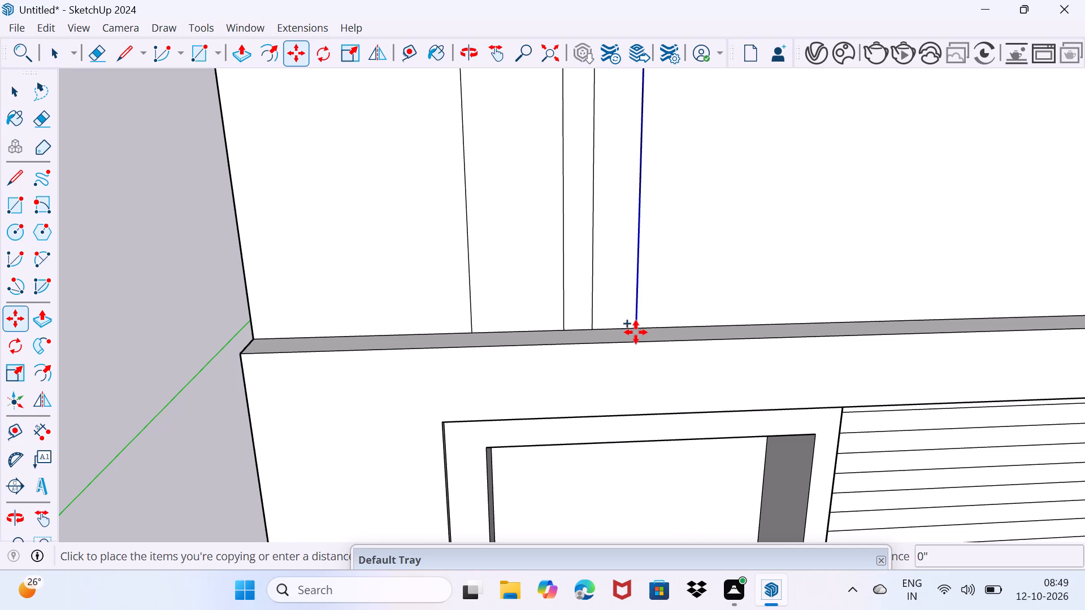
{"action": "left_click", "coordinate": [659, 326]}
{"action": "key", "text": "space"}
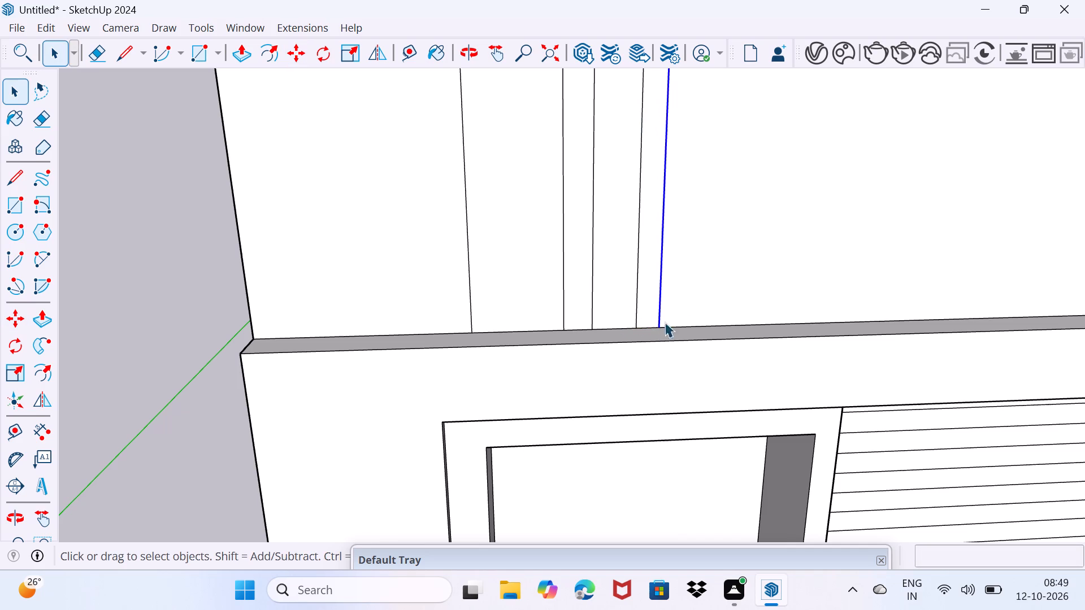
{"action": "left_click_drag", "start_coordinate": [683, 311], "coordinate": [685, 300]}
Push/Pull the front parapet's top face up about 4 1/2" as a separate band above the vertical division lines.
{"action": "scroll", "coordinate": [667, 289], "scroll_direction": "down", "scroll_amount": 4}
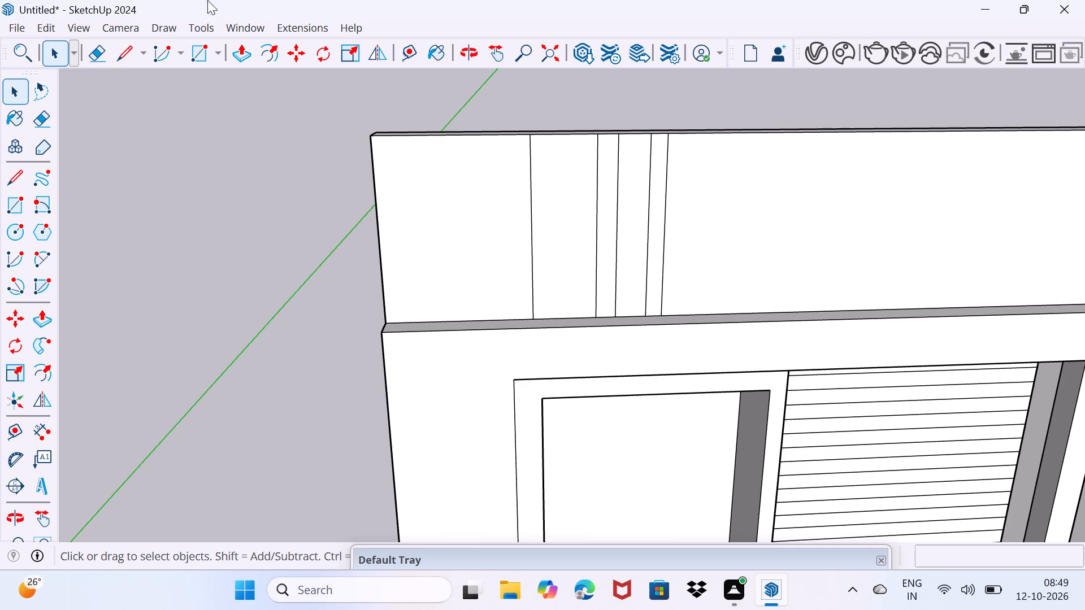
{"action": "middle_click_drag", "start_coordinate": [129, 121], "coordinate": [190, 212]}
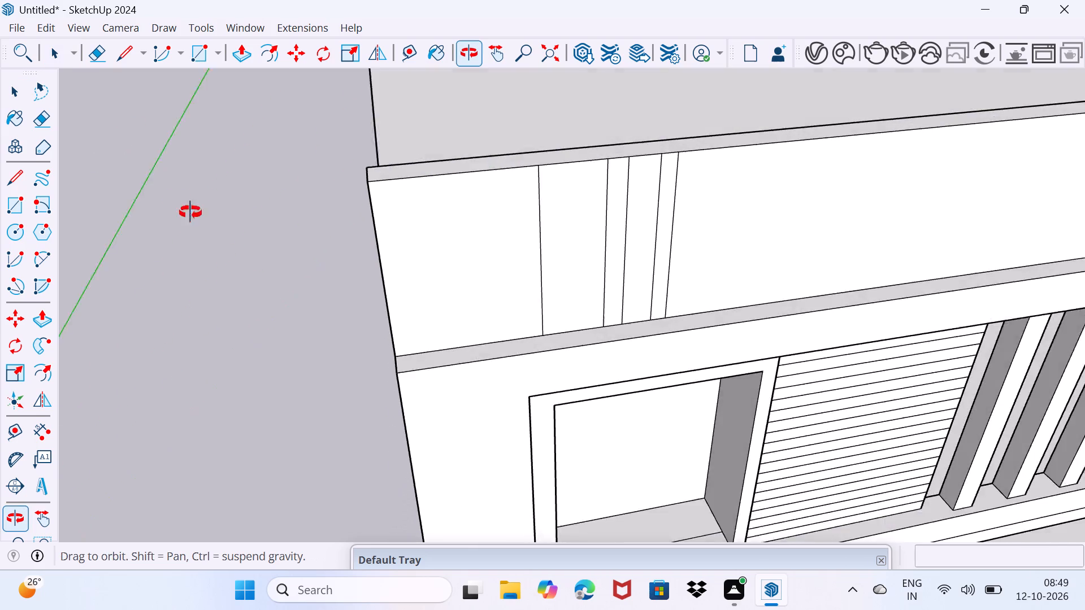
{"action": "middle_click_drag", "start_coordinate": [190, 212], "coordinate": [322, 246]}
{"action": "left_click", "coordinate": [447, 236]}
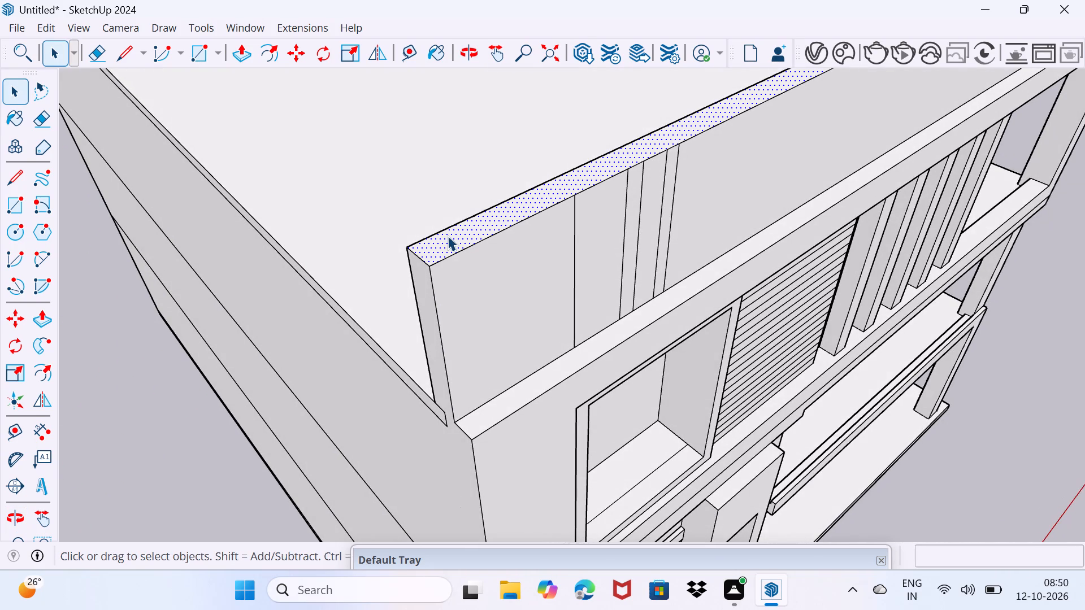
{"action": "key", "text": "p"}
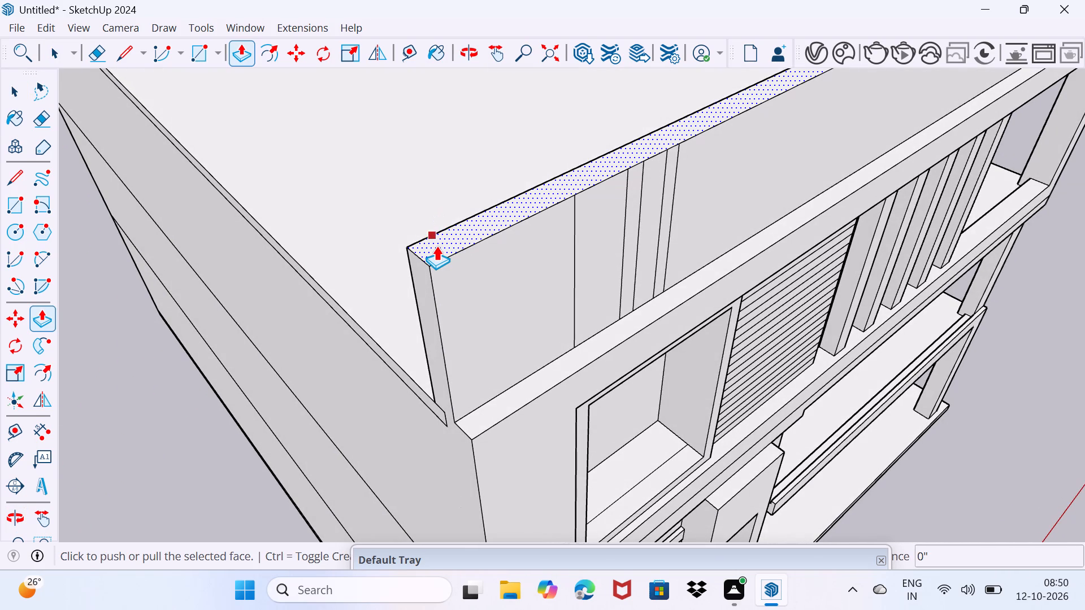
{"action": "left_click", "coordinate": [436, 246]}
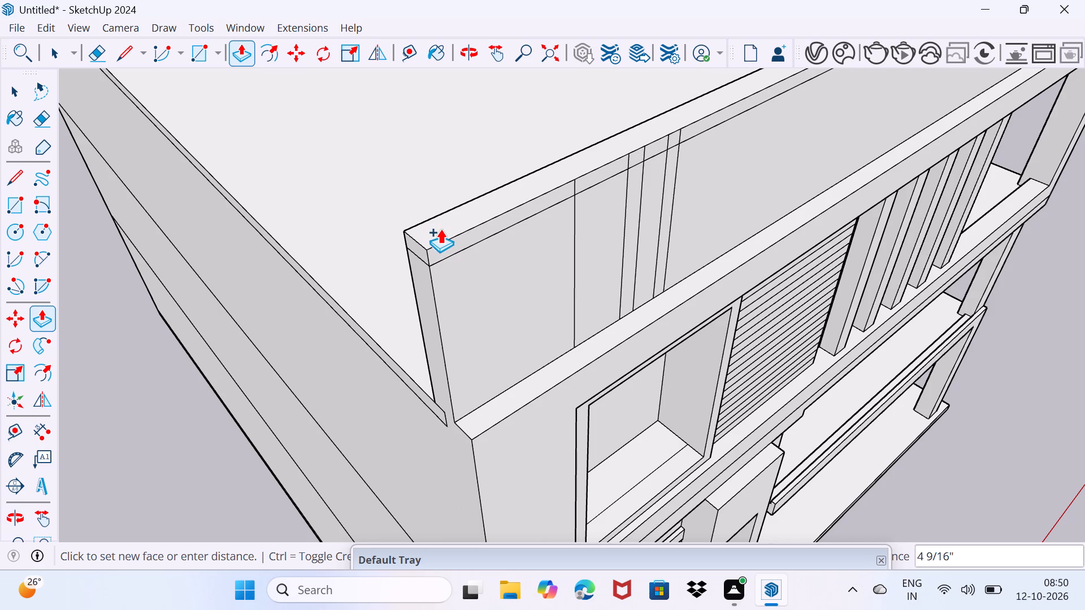
{"action": "left_click", "coordinate": [440, 229]}
{"action": "key", "text": "space"}
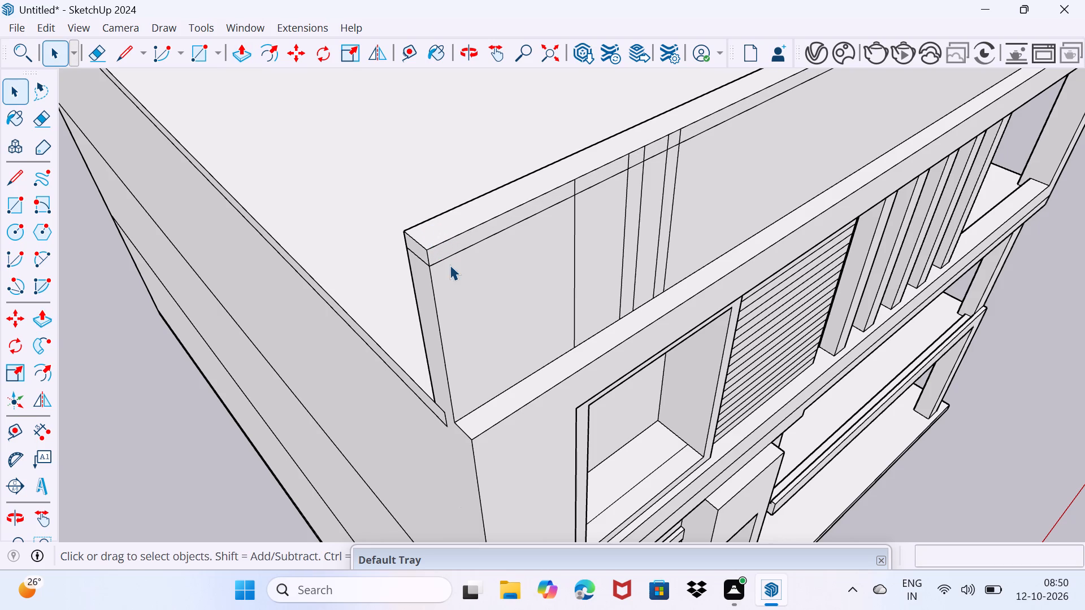
Erase the five vertical line segments that cross the new band along the parapet's top front.
{"action": "middle_click_drag", "start_coordinate": [453, 270], "coordinate": [306, 211]}
{"action": "scroll", "coordinate": [451, 163], "scroll_direction": "up", "scroll_amount": 4}
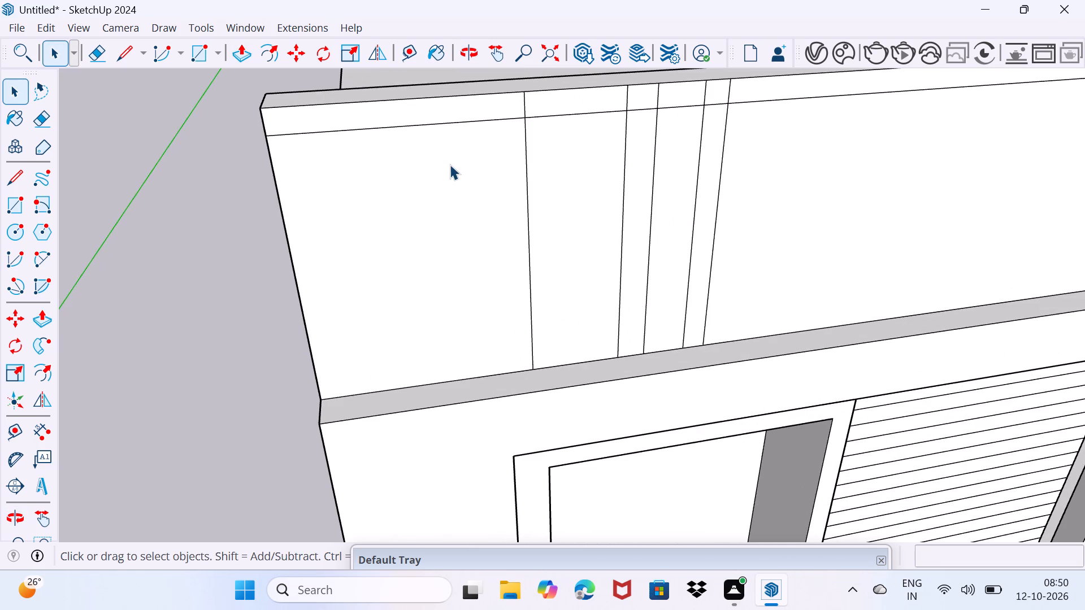
{"action": "key", "text": "e"}
{"action": "left_click_drag", "start_coordinate": [517, 106], "coordinate": [536, 103]}
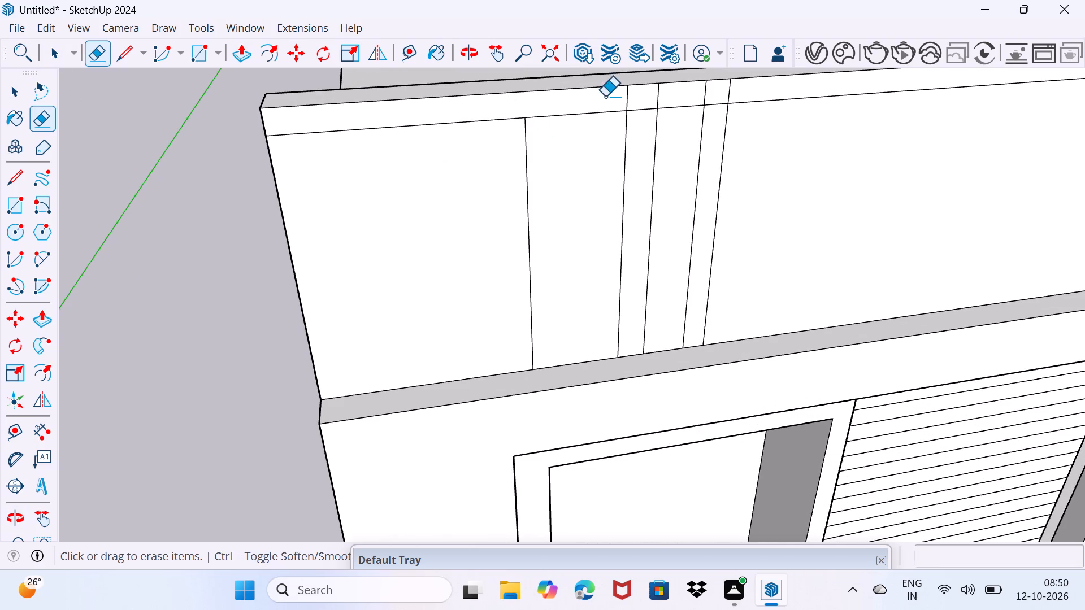
{"action": "left_click", "coordinate": [627, 103]}
{"action": "left_click_drag", "start_coordinate": [654, 98], "coordinate": [669, 98]}
{"action": "left_click_drag", "start_coordinate": [706, 99], "coordinate": [701, 99]}
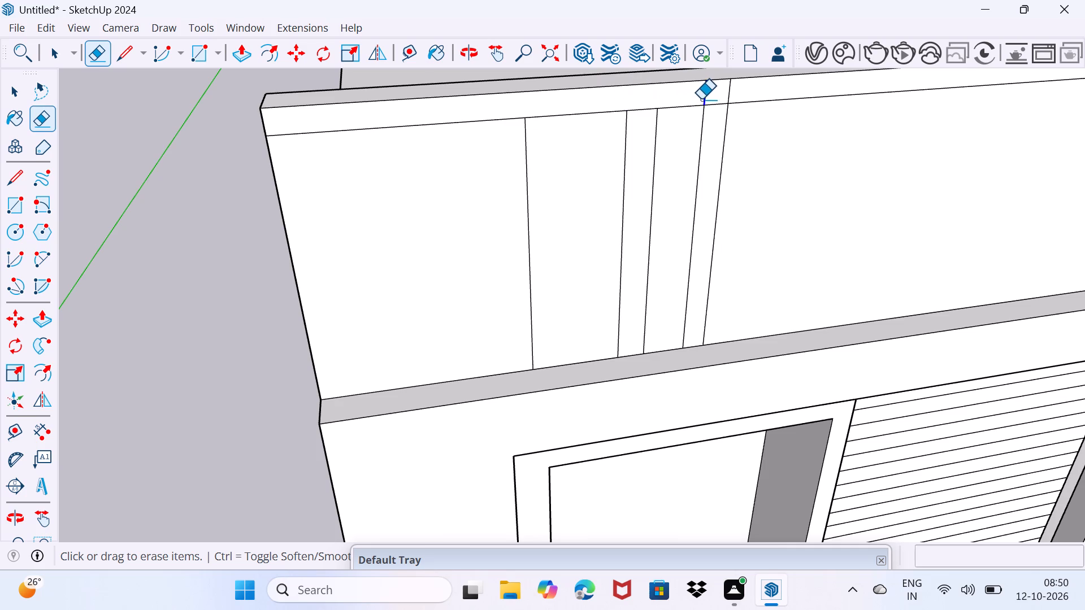
{"action": "left_click_drag", "start_coordinate": [701, 99], "coordinate": [700, 99]}
{"action": "left_click_drag", "start_coordinate": [730, 97], "coordinate": [717, 96]}
{"action": "key", "text": "space"}
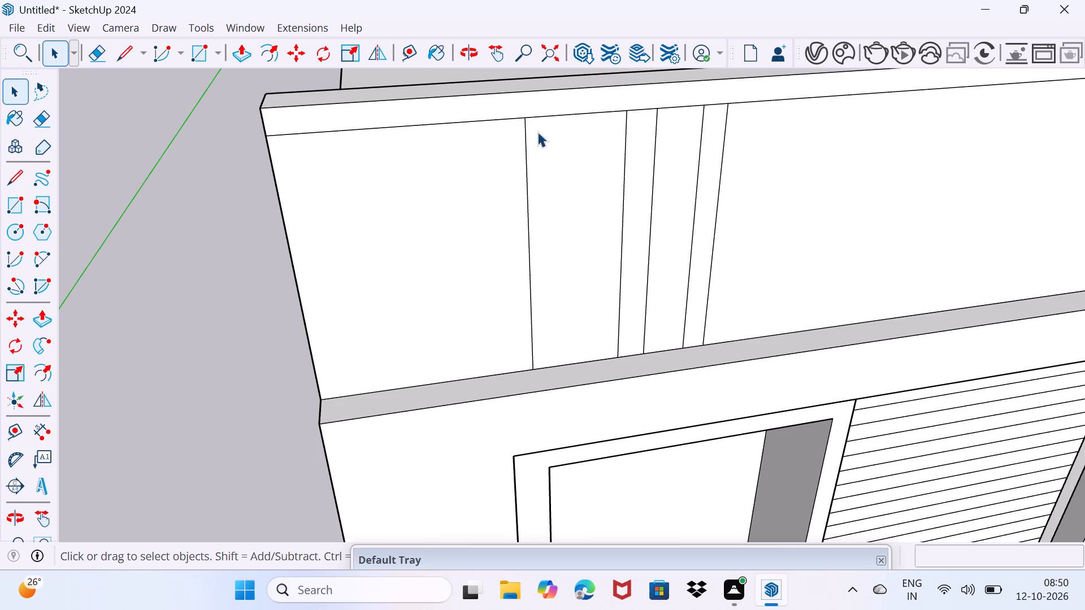
Push/Pull the parapet's top band forward about 1' 2 1/2" to form a projecting overhang.
{"action": "left_click", "coordinate": [487, 107]}
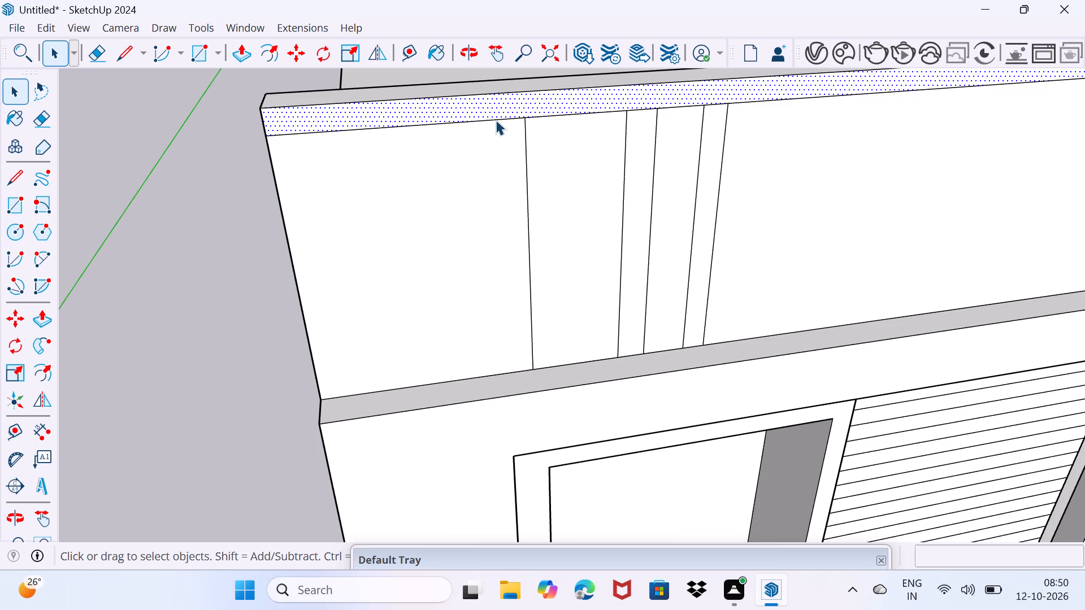
{"action": "key", "text": "p"}
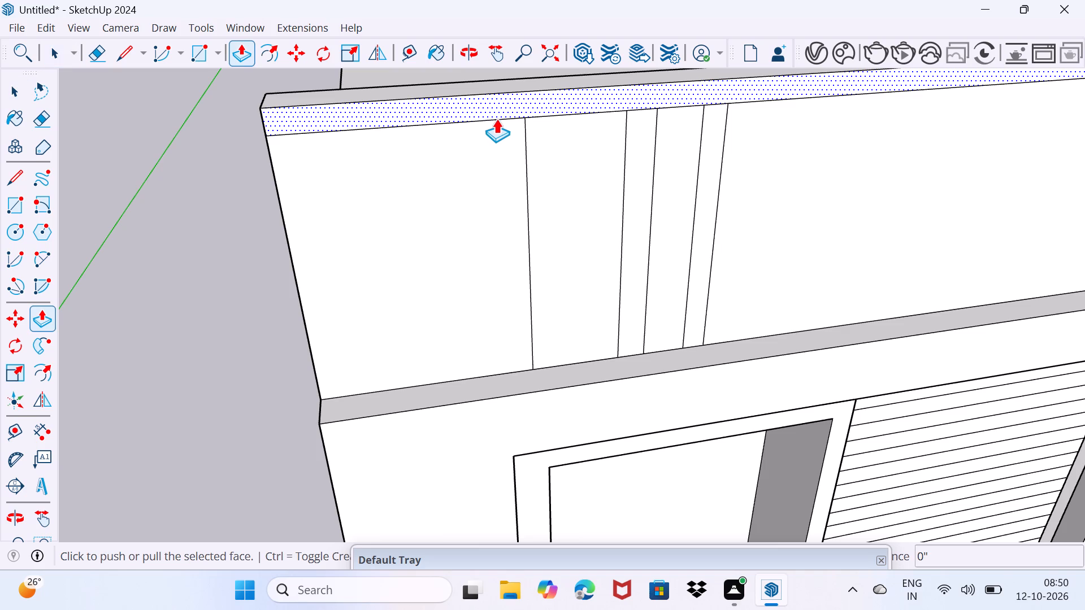
{"action": "left_click", "coordinate": [491, 112]}
{"action": "middle_click_drag", "start_coordinate": [494, 118], "coordinate": [539, 77]}
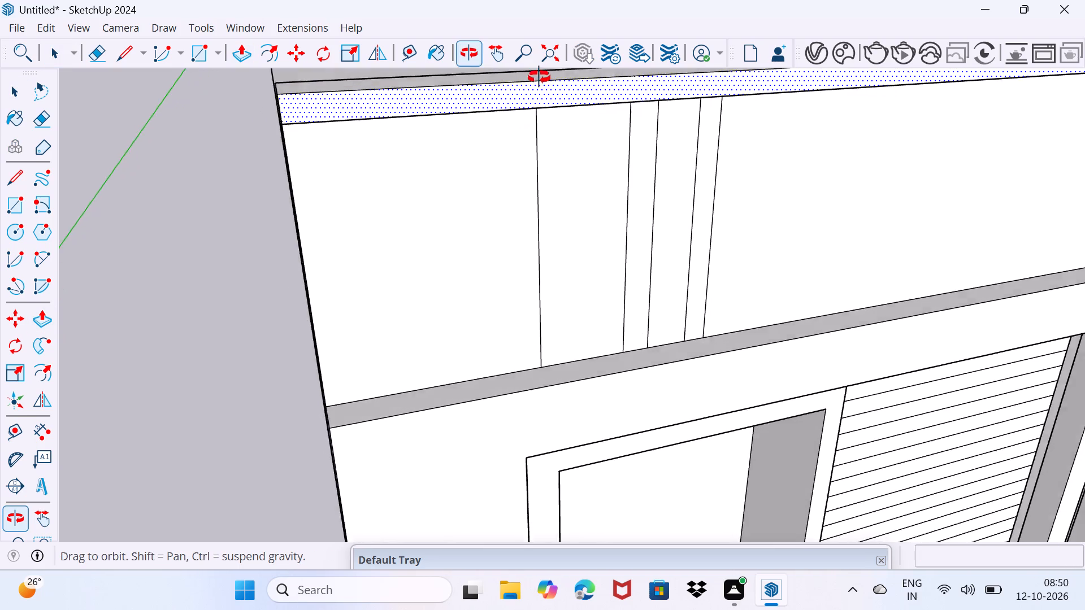
{"action": "middle_click_drag", "start_coordinate": [539, 77], "coordinate": [544, 73]}
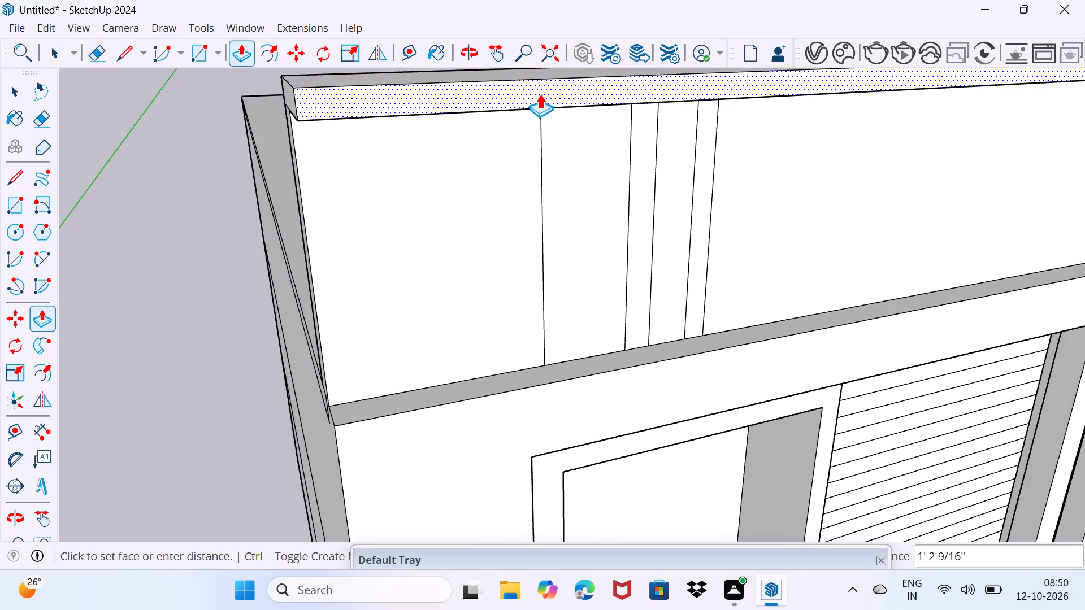
{"action": "left_click", "coordinate": [540, 94]}
{"action": "key", "text": "space"}
{"action": "left_click_drag", "start_coordinate": [486, 202], "coordinate": [492, 182]}
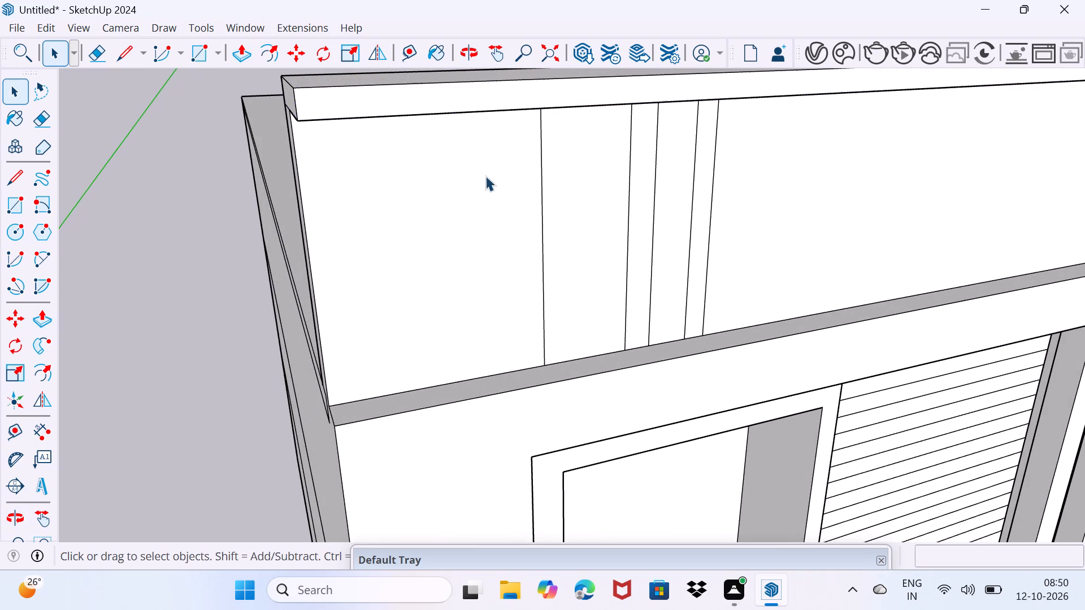
Erase the five leftover division lines on the underside of the parapet's overhanging band.
{"action": "middle_click_drag", "start_coordinate": [399, 217], "coordinate": [455, 185]}
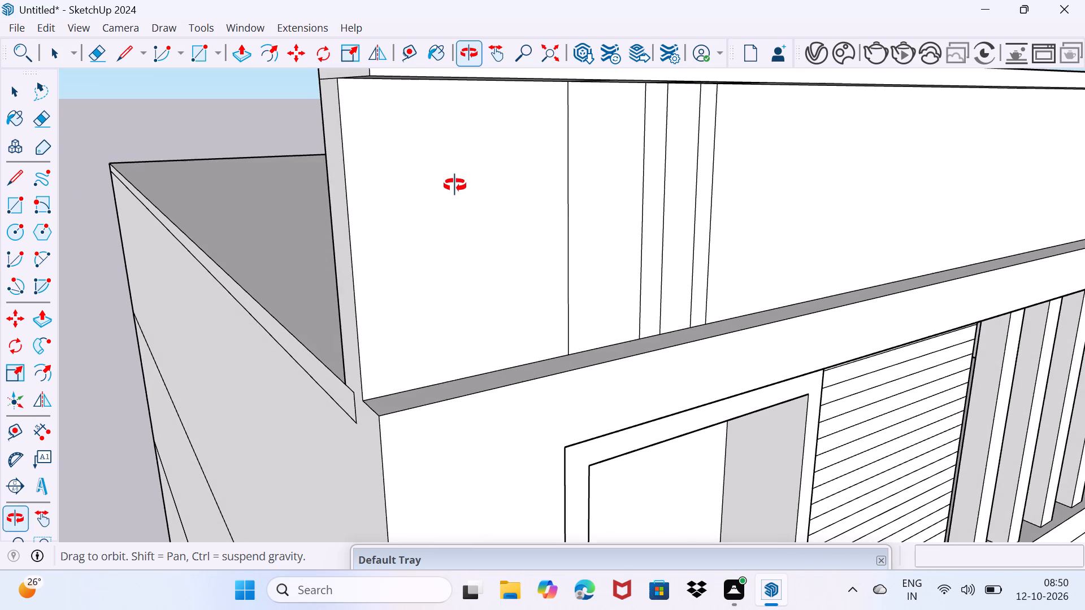
{"action": "middle_click_drag", "start_coordinate": [455, 185], "coordinate": [421, 330]}
{"action": "middle_click_drag", "start_coordinate": [421, 330], "coordinate": [418, 306]}
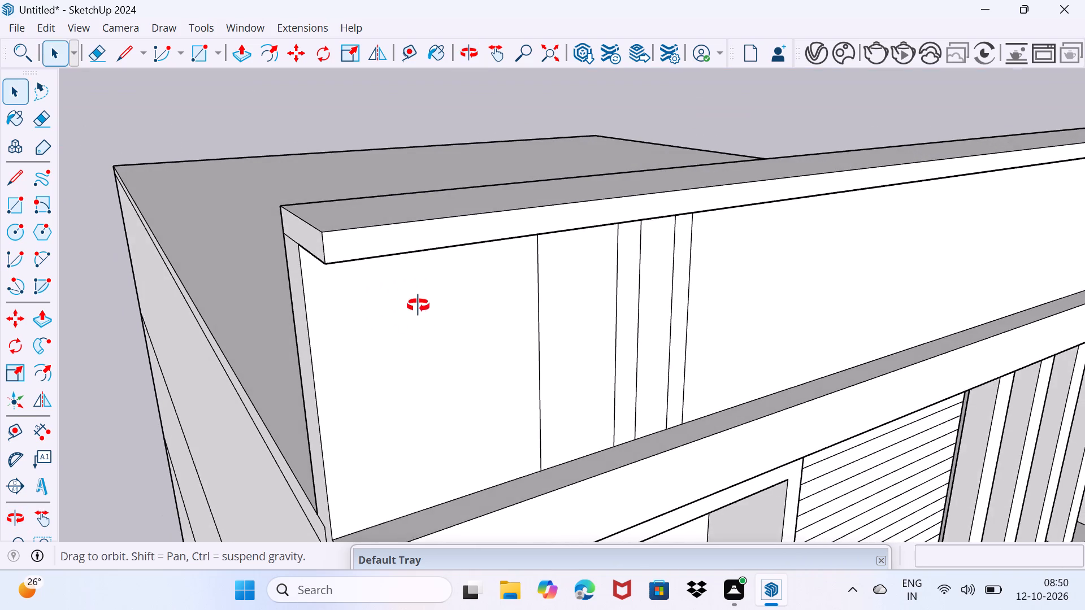
{"action": "middle_click_drag", "start_coordinate": [418, 306], "coordinate": [305, 186]}
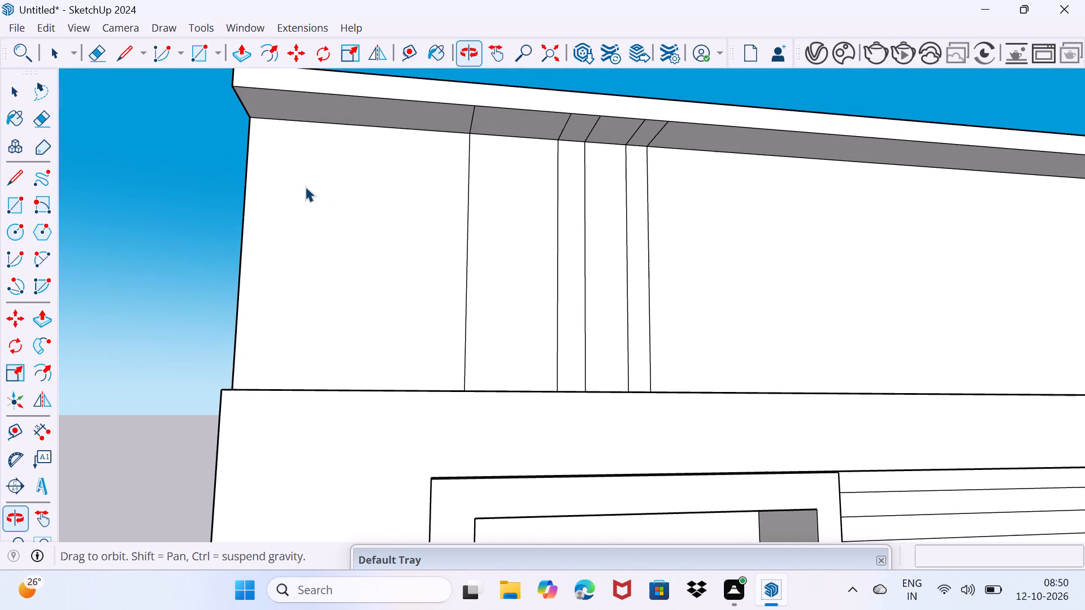
{"action": "middle_click_drag", "start_coordinate": [305, 186], "coordinate": [305, 191]}
{"action": "middle_click_drag", "start_coordinate": [331, 154], "coordinate": [324, 152]}
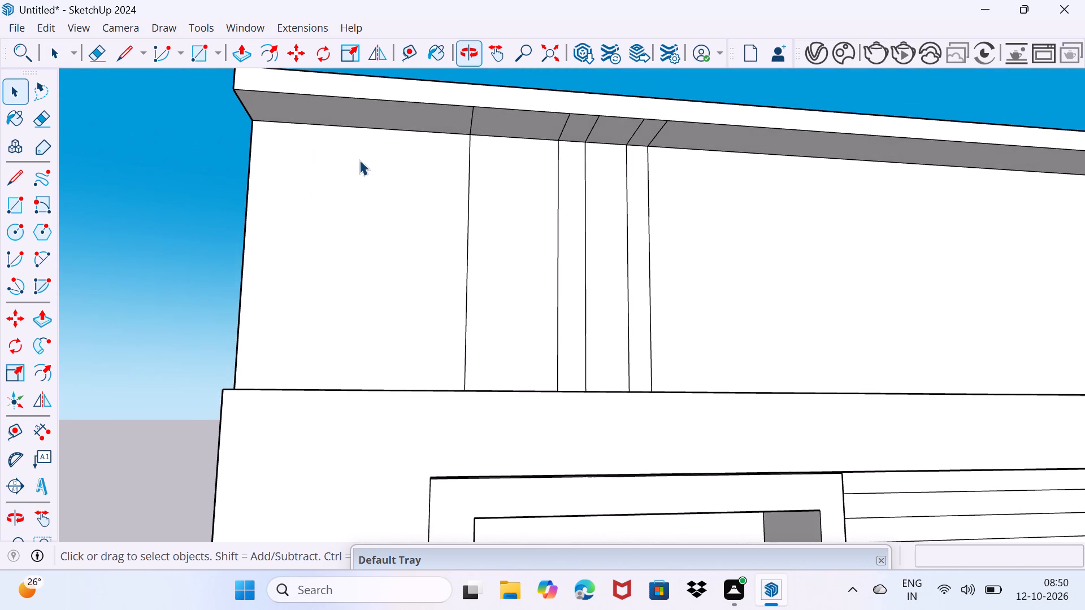
{"action": "scroll", "coordinate": [359, 160], "scroll_direction": "up", "scroll_amount": 2}
{"action": "key", "text": "e"}
{"action": "left_click_drag", "start_coordinate": [492, 109], "coordinate": [499, 109]}
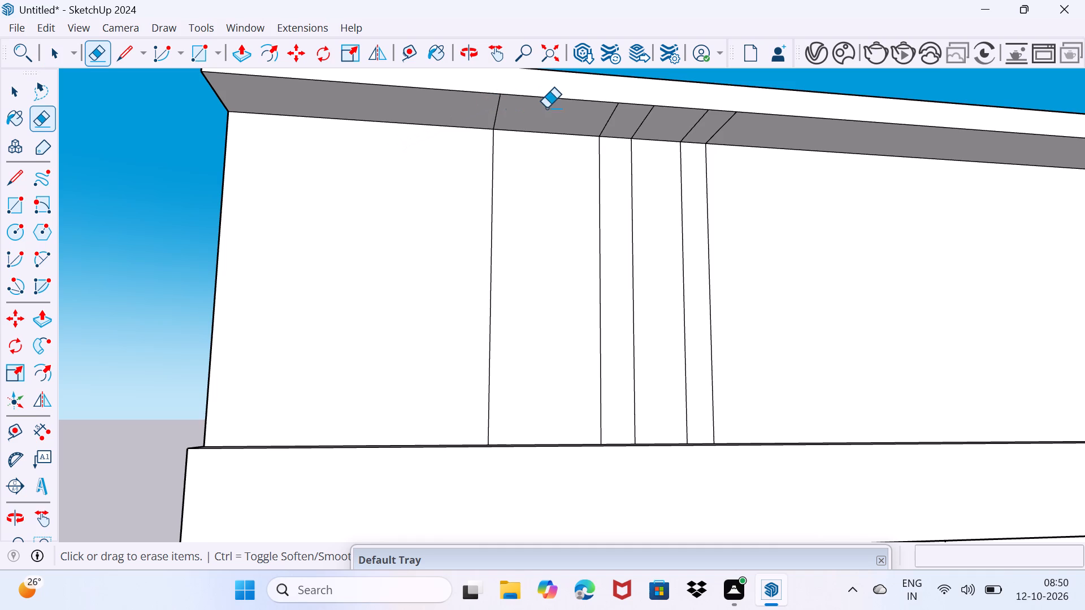
{"action": "left_click_drag", "start_coordinate": [606, 120], "coordinate": [617, 121]}
{"action": "left_click_drag", "start_coordinate": [637, 121], "coordinate": [667, 123]}
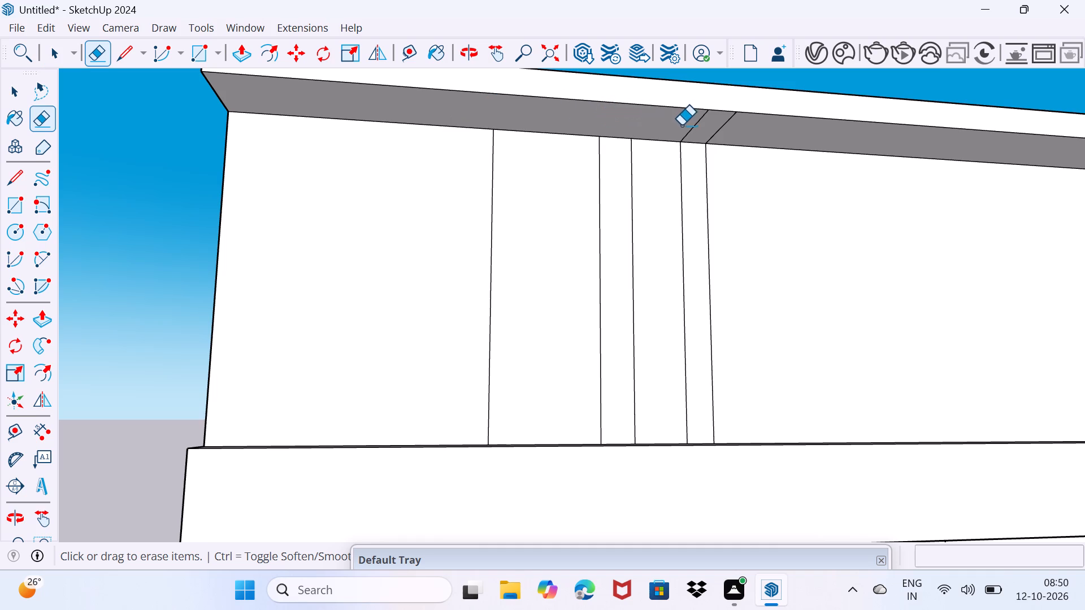
{"action": "left_click_drag", "start_coordinate": [698, 129], "coordinate": [759, 129]}
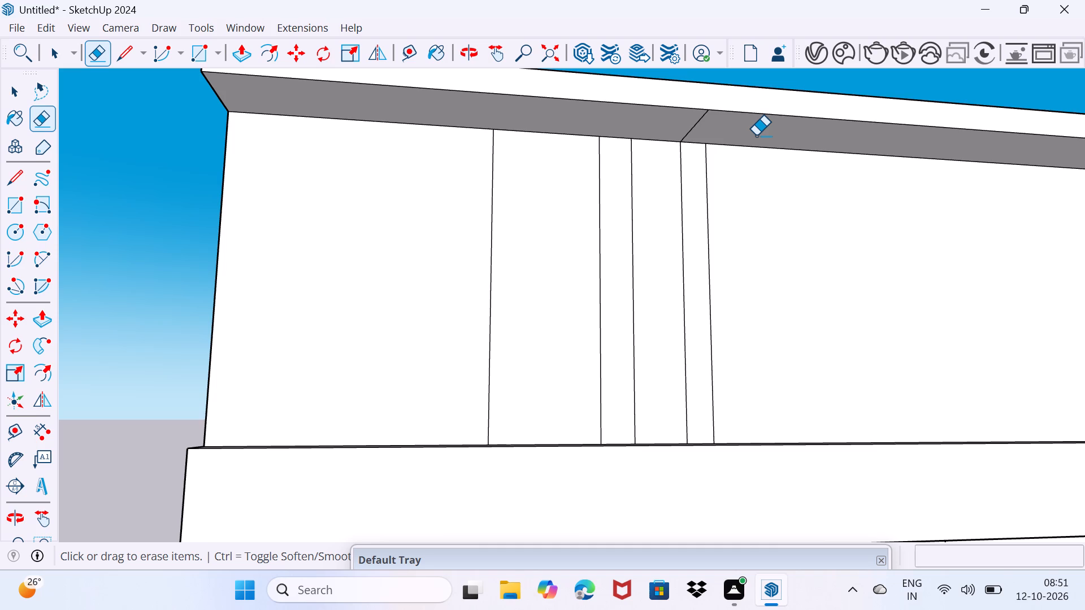
{"action": "left_click_drag", "start_coordinate": [686, 130], "coordinate": [692, 129]}
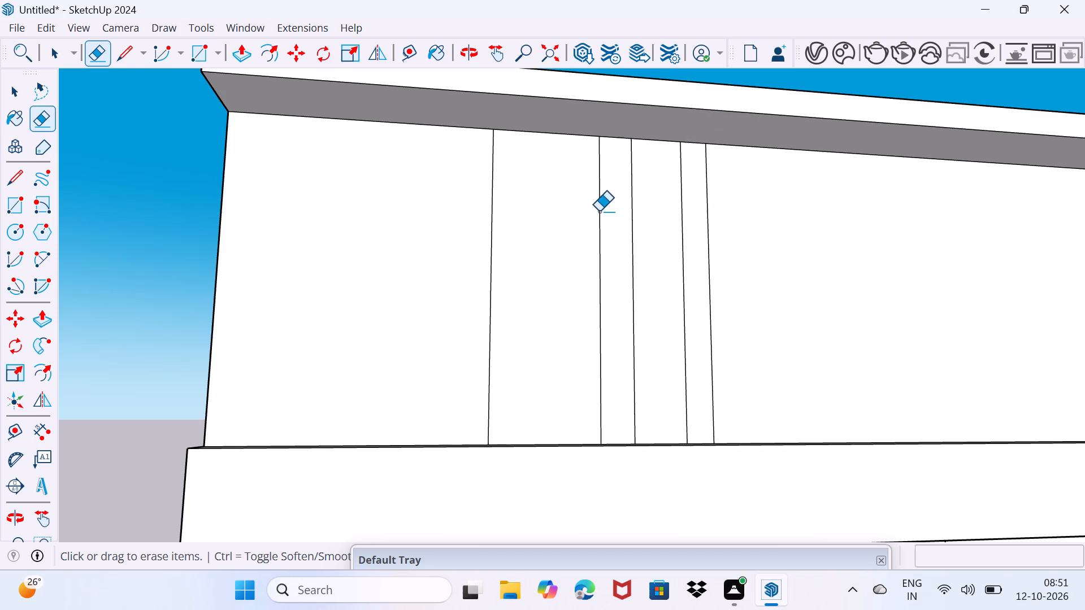
{"action": "scroll", "coordinate": [599, 211], "scroll_direction": "down", "scroll_amount": 3}
{"action": "key", "text": "space"}
{"action": "left_click_drag", "start_coordinate": [421, 288], "coordinate": [428, 253]}
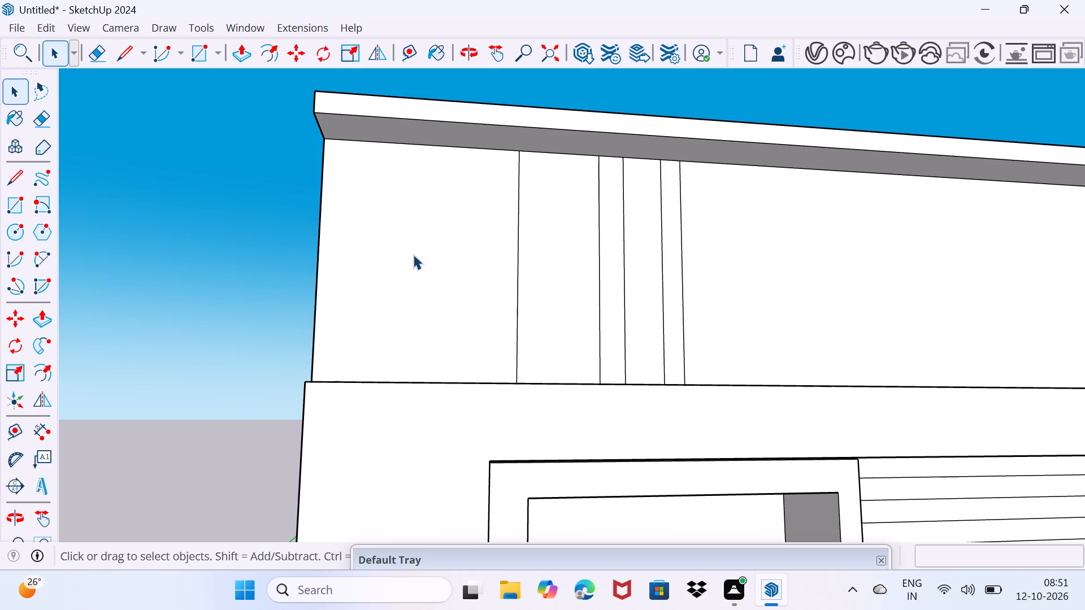
Push/Pull the wide panel at the parapet's left end forward 7 7/8", flush with the wall below.
{"action": "middle_click_drag", "start_coordinate": [392, 251], "coordinate": [453, 332]}
{"action": "left_click", "coordinate": [366, 268]}
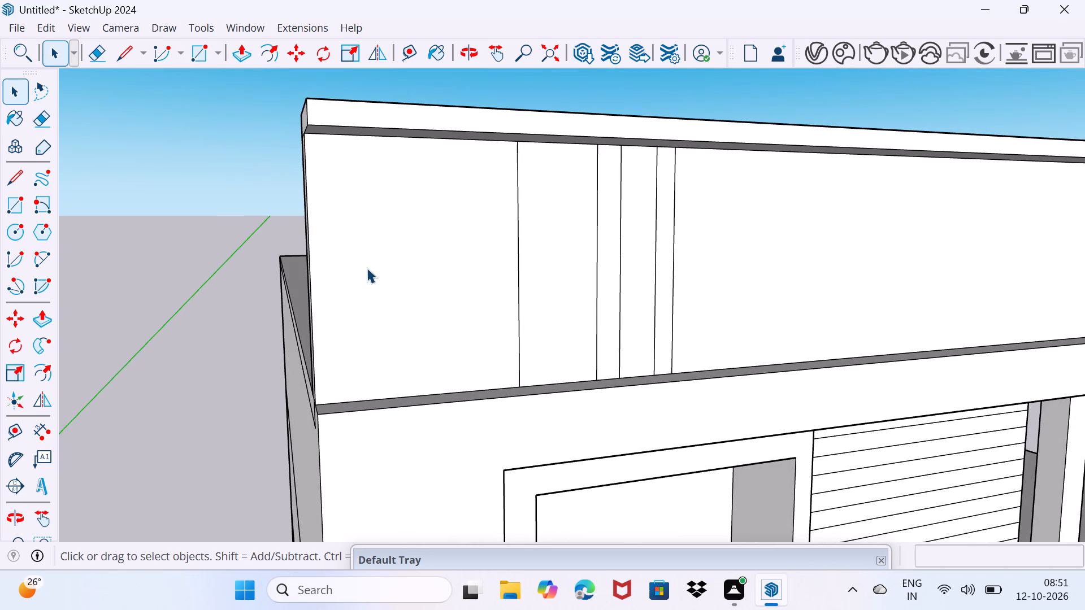
{"action": "key", "text": "p"}
{"action": "left_click", "coordinate": [367, 268]}
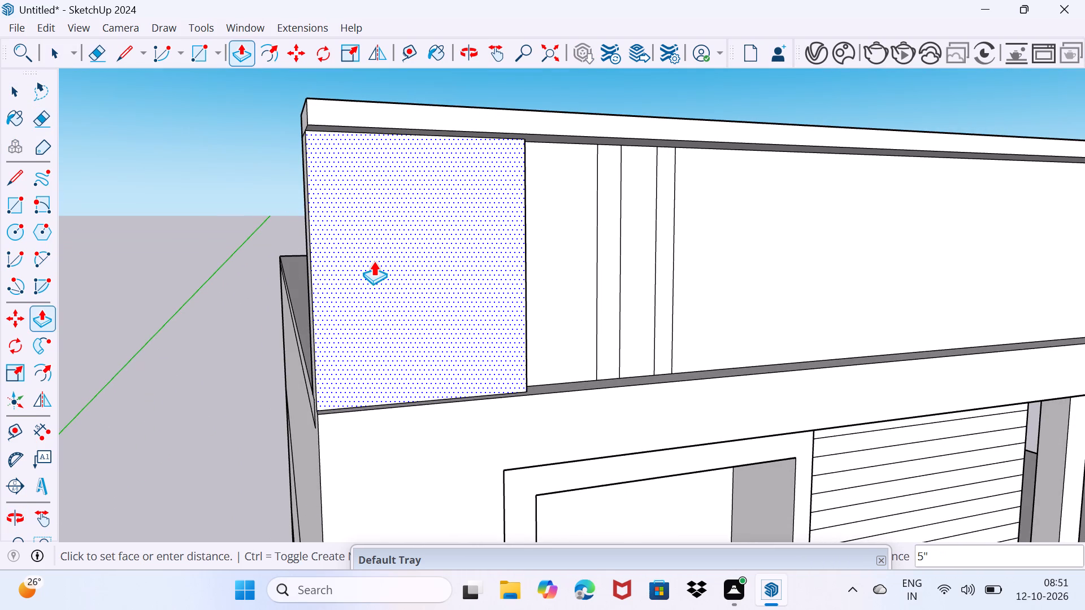
{"action": "left_click", "coordinate": [389, 256]}
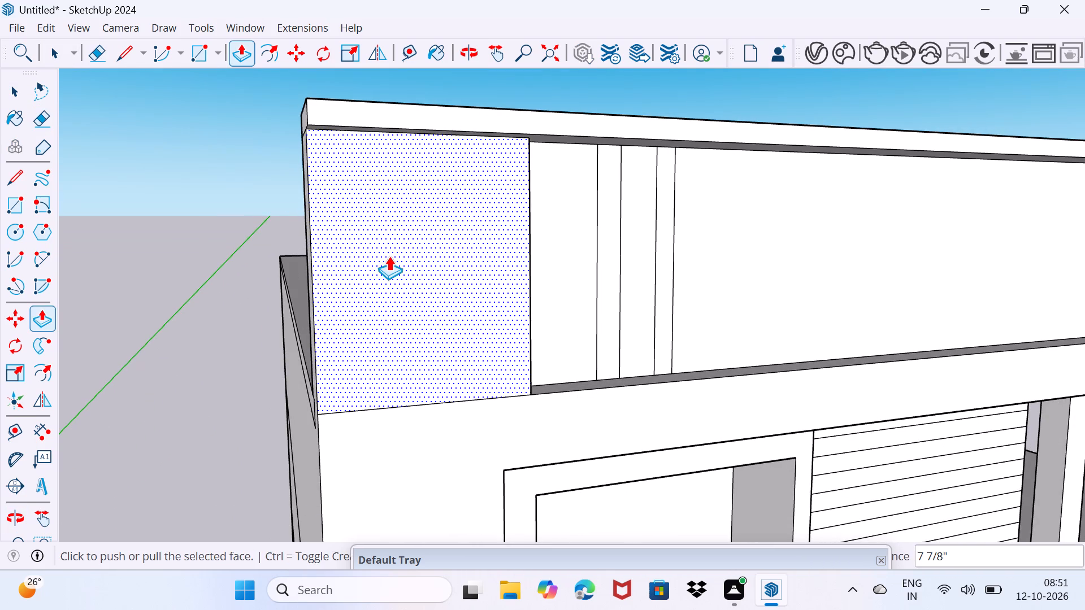
{"action": "key", "text": "space"}
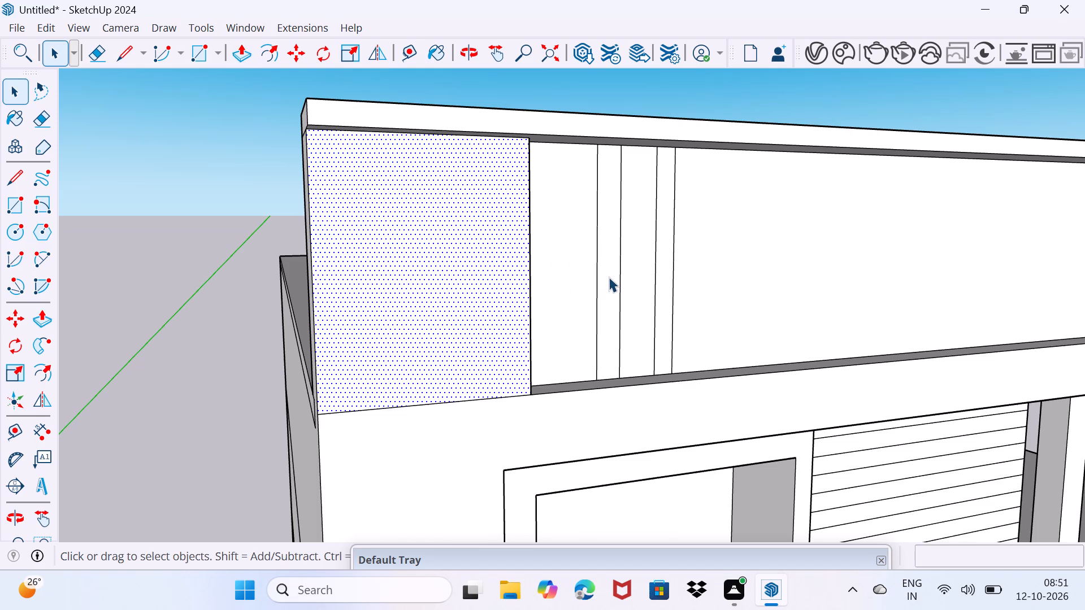
Push/Pull the first narrow strip on the parapet forward 7 7/8", matching the wide end panel.
{"action": "left_click", "coordinate": [606, 279]}
{"action": "key", "text": "p"}
{"action": "left_click", "coordinate": [610, 281]}
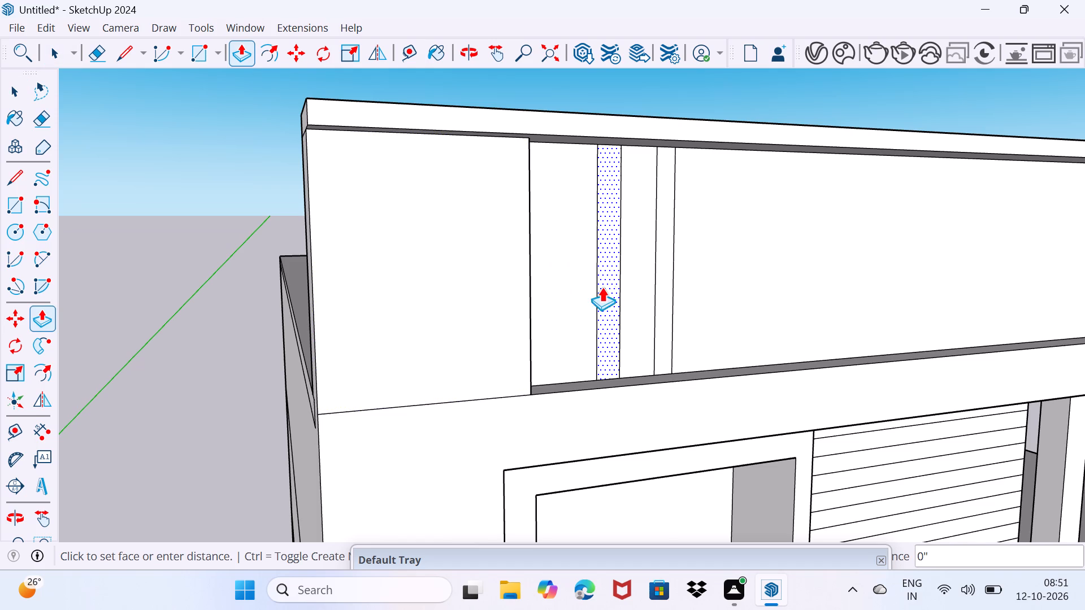
{"action": "left_click", "coordinate": [467, 304]}
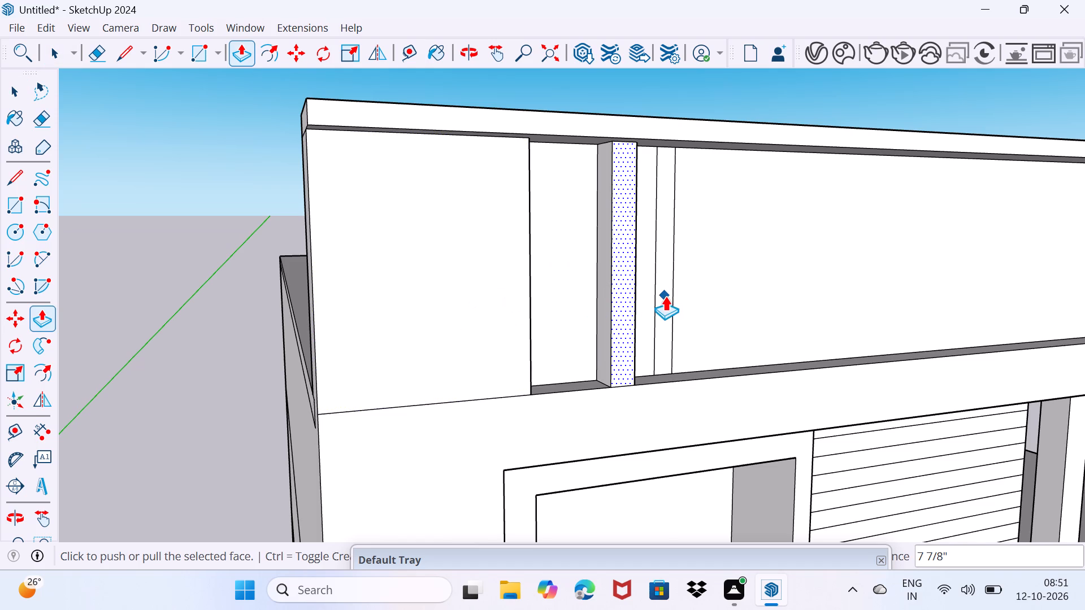
{"action": "key", "text": "space"}
Push/Pull the second narrow strip on the parapet forward 7 7/8", matching the first strip.
{"action": "left_click_drag", "start_coordinate": [663, 305], "coordinate": [672, 283]}
{"action": "left_click", "coordinate": [662, 293]}
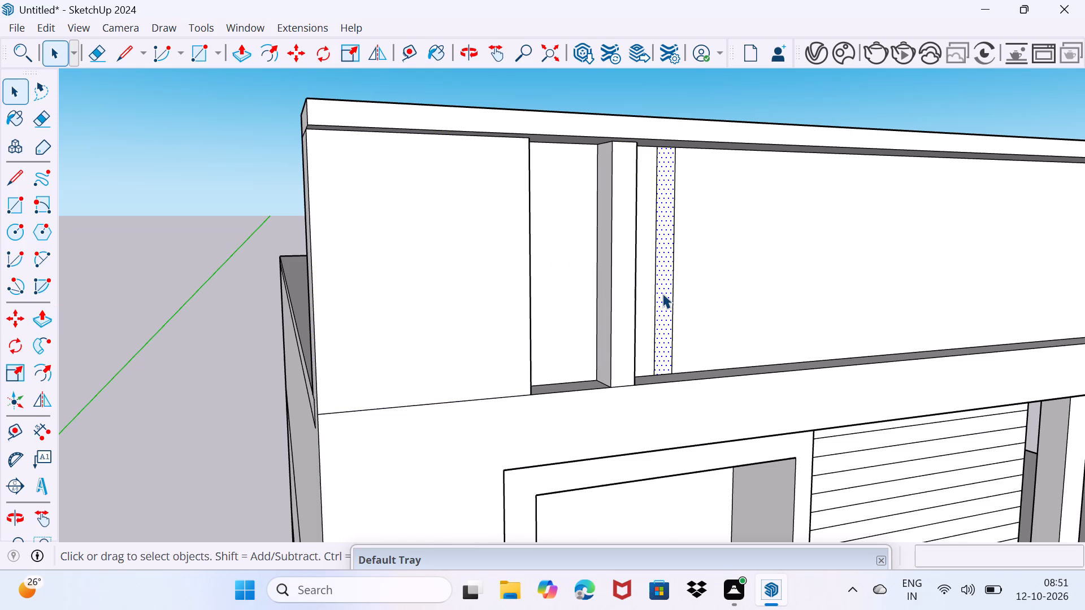
{"action": "key", "text": "p"}
{"action": "left_click", "coordinate": [662, 293]}
{"action": "left_click", "coordinate": [632, 303]}
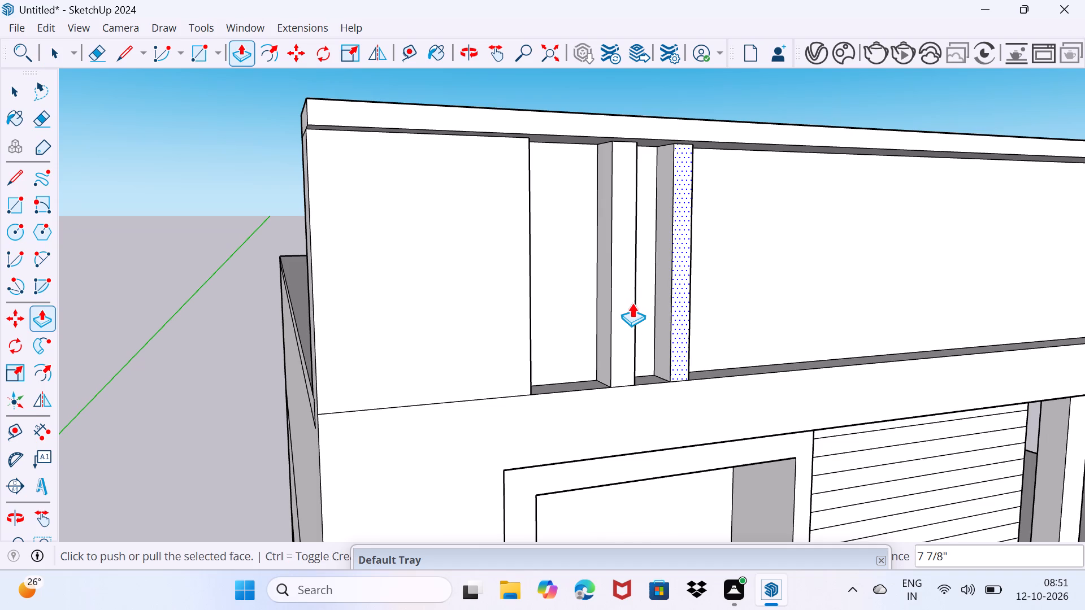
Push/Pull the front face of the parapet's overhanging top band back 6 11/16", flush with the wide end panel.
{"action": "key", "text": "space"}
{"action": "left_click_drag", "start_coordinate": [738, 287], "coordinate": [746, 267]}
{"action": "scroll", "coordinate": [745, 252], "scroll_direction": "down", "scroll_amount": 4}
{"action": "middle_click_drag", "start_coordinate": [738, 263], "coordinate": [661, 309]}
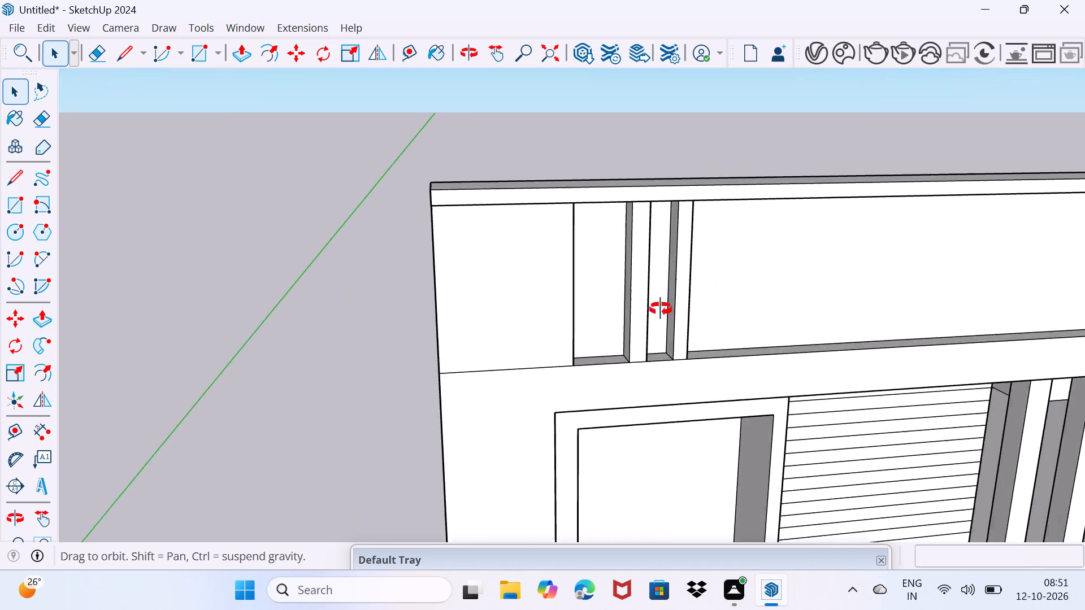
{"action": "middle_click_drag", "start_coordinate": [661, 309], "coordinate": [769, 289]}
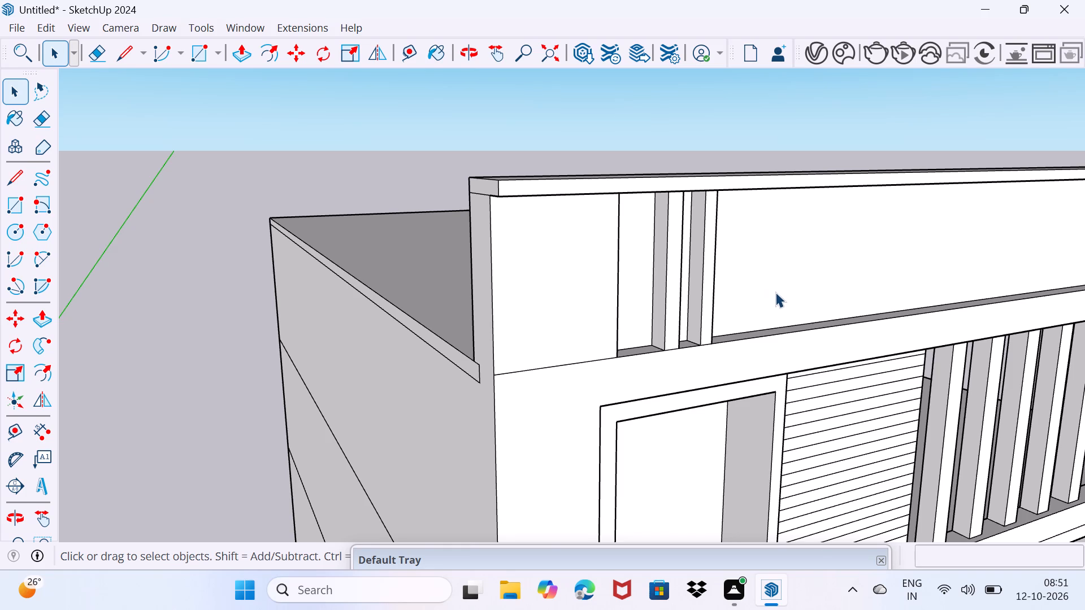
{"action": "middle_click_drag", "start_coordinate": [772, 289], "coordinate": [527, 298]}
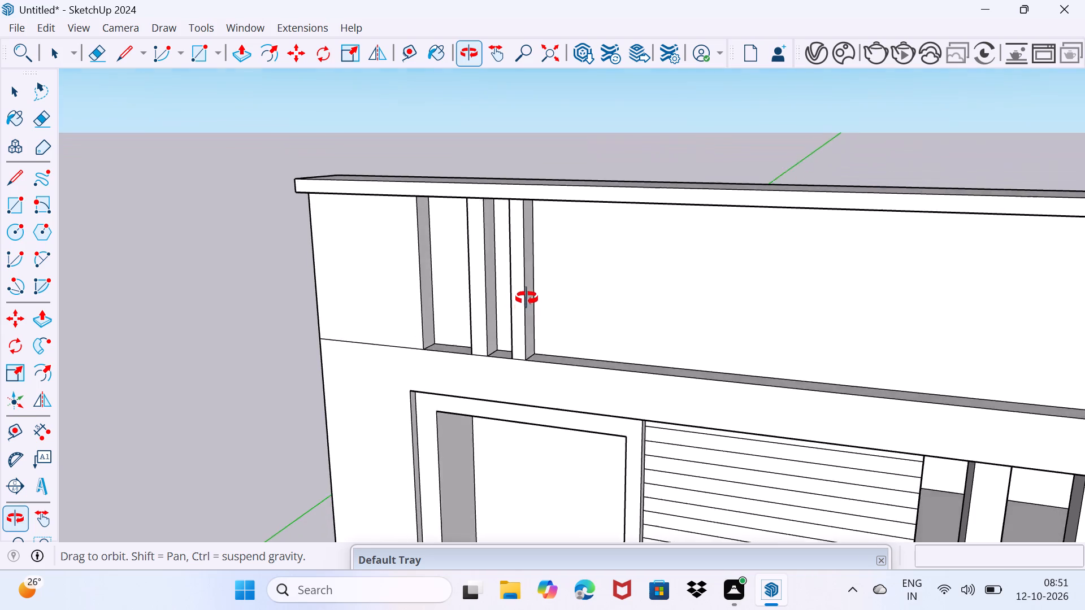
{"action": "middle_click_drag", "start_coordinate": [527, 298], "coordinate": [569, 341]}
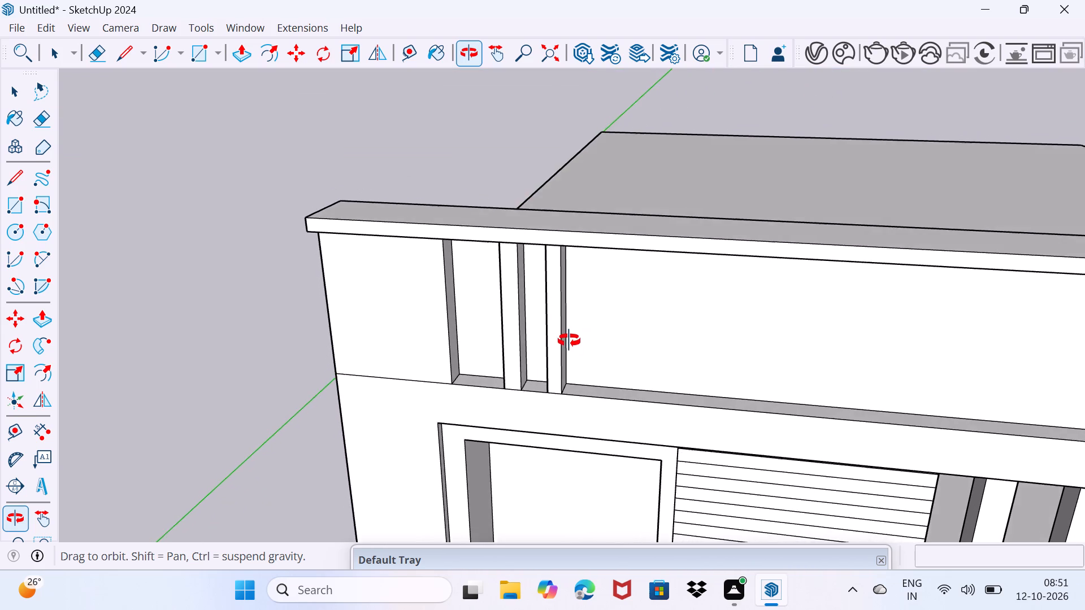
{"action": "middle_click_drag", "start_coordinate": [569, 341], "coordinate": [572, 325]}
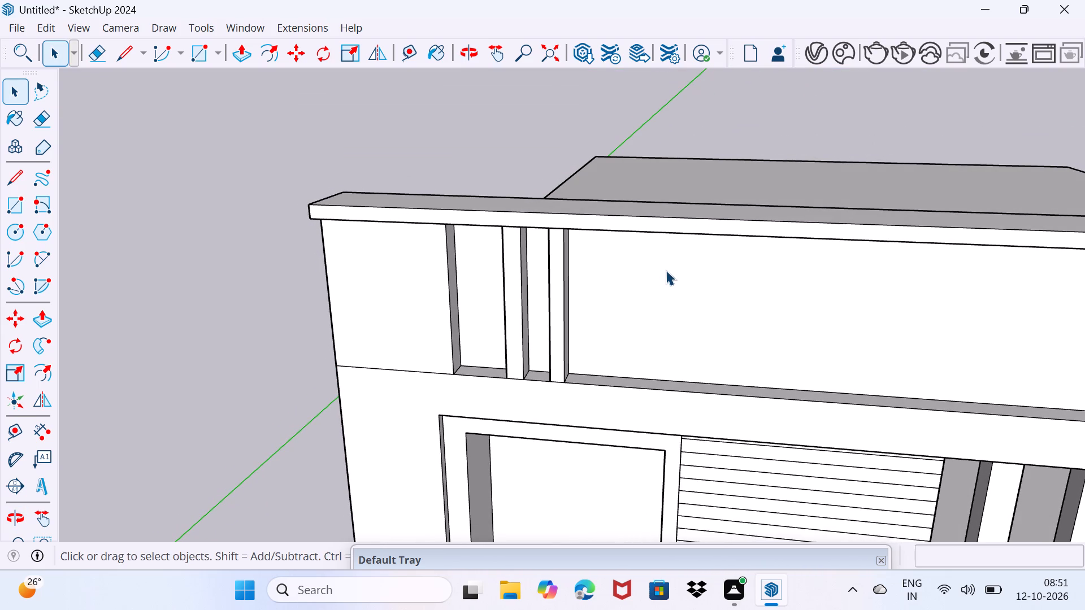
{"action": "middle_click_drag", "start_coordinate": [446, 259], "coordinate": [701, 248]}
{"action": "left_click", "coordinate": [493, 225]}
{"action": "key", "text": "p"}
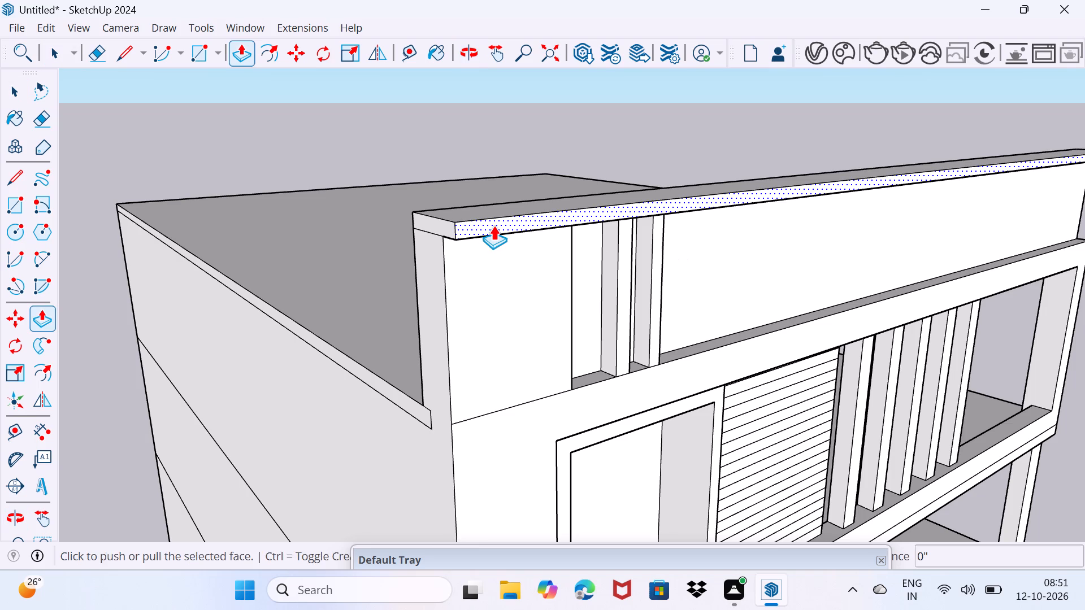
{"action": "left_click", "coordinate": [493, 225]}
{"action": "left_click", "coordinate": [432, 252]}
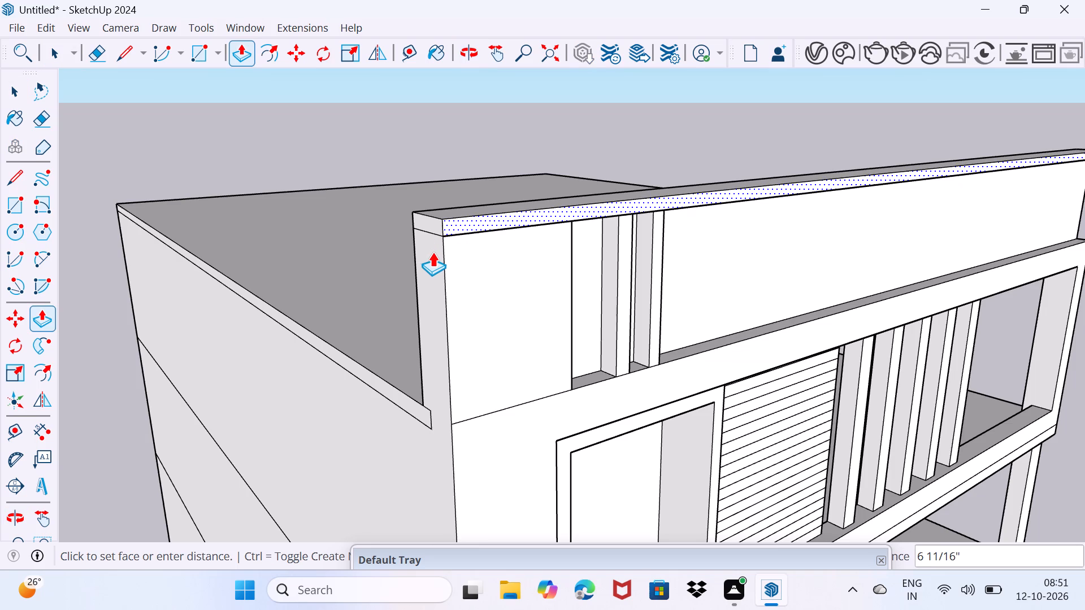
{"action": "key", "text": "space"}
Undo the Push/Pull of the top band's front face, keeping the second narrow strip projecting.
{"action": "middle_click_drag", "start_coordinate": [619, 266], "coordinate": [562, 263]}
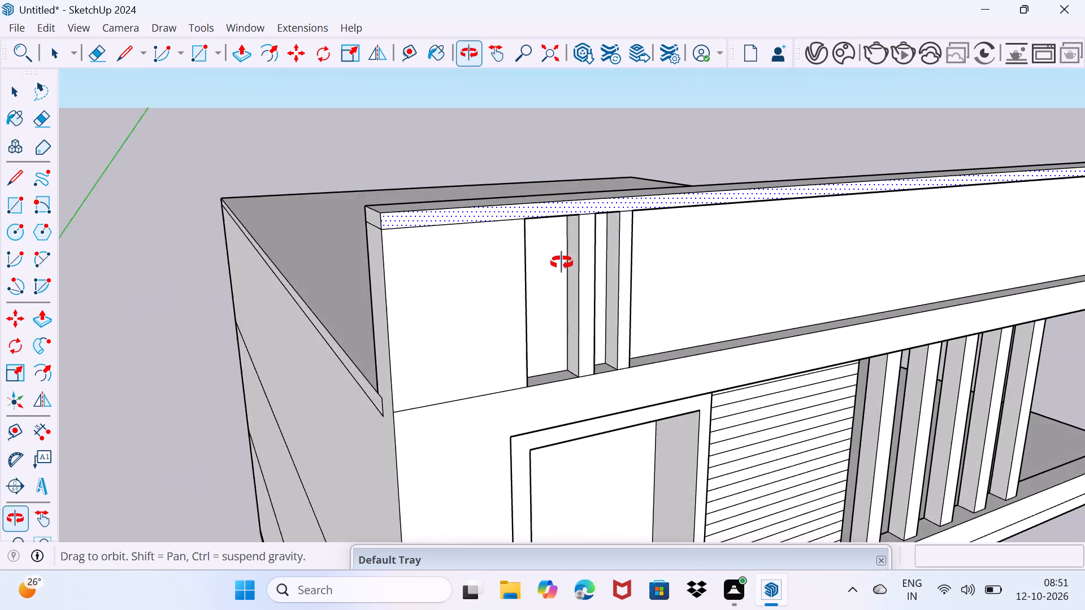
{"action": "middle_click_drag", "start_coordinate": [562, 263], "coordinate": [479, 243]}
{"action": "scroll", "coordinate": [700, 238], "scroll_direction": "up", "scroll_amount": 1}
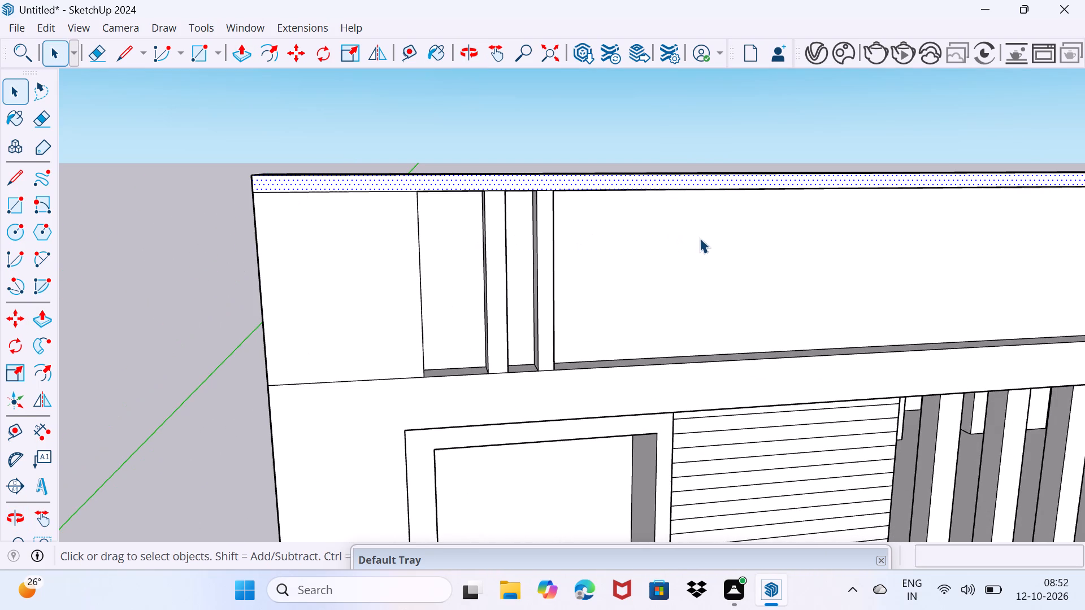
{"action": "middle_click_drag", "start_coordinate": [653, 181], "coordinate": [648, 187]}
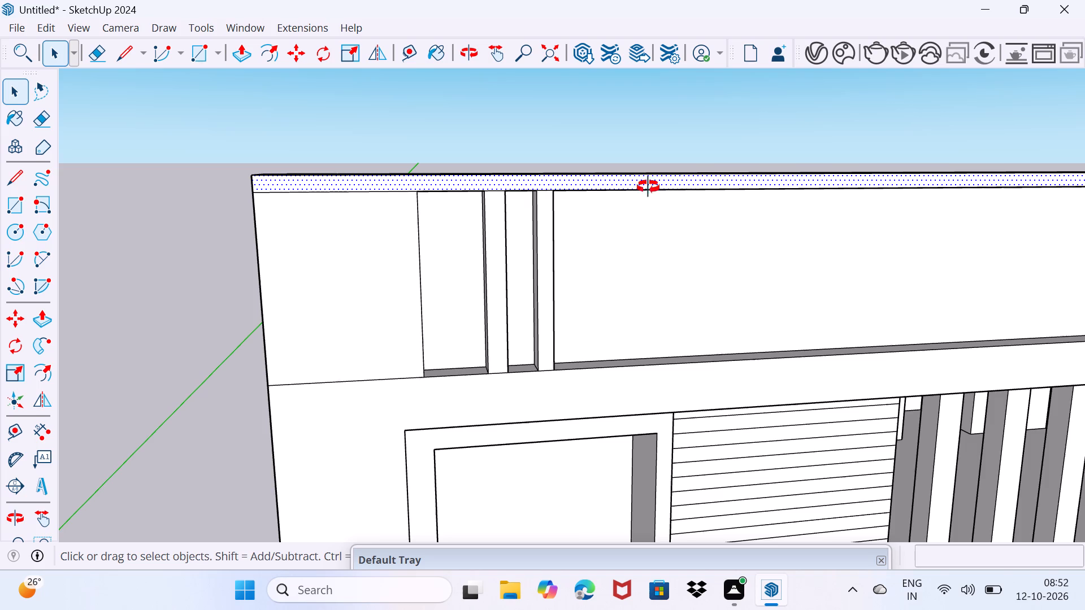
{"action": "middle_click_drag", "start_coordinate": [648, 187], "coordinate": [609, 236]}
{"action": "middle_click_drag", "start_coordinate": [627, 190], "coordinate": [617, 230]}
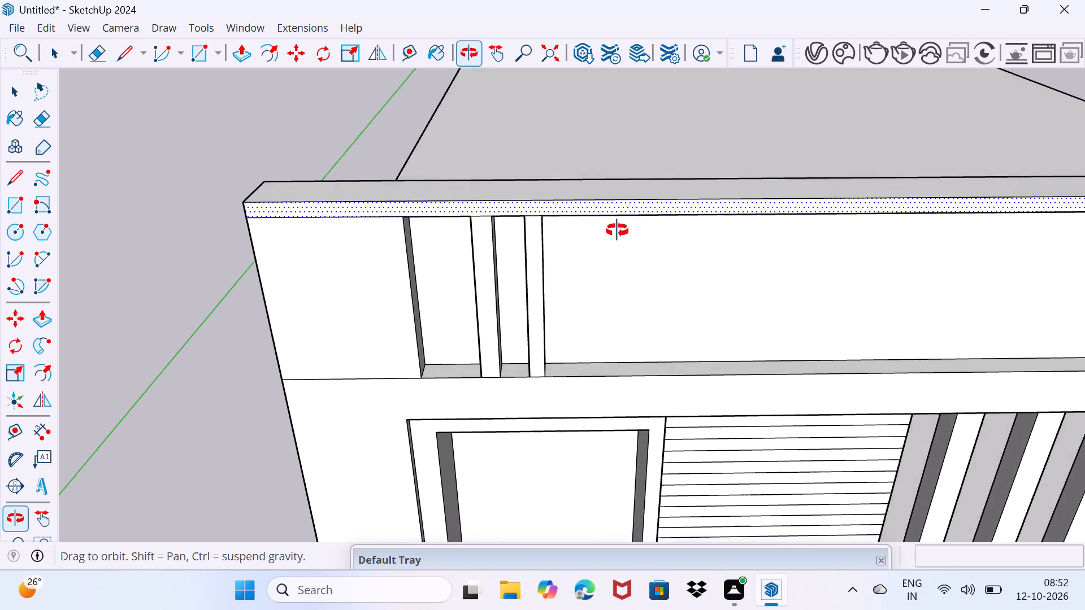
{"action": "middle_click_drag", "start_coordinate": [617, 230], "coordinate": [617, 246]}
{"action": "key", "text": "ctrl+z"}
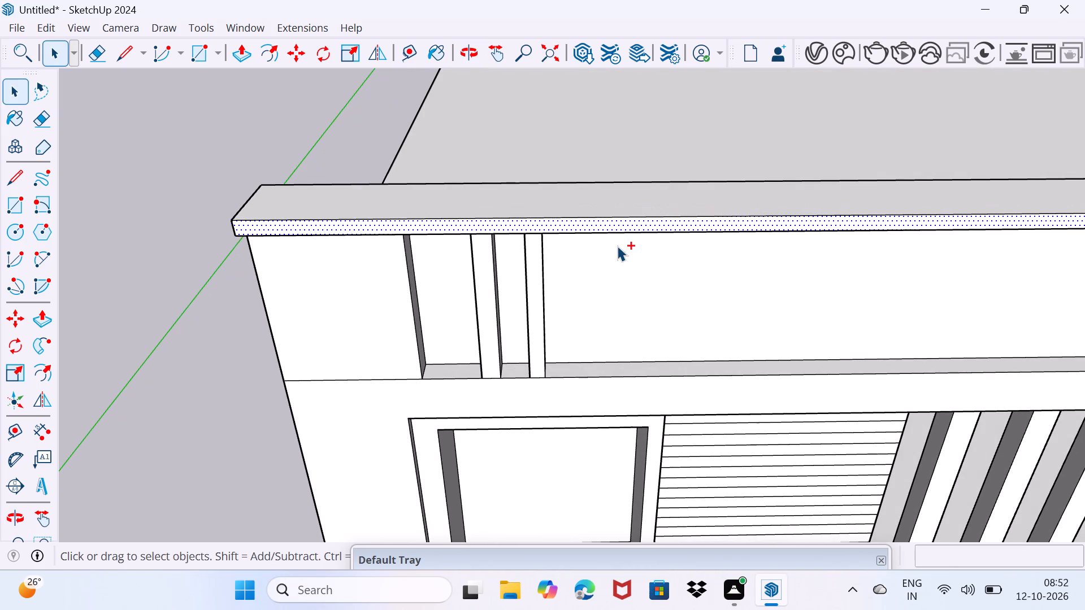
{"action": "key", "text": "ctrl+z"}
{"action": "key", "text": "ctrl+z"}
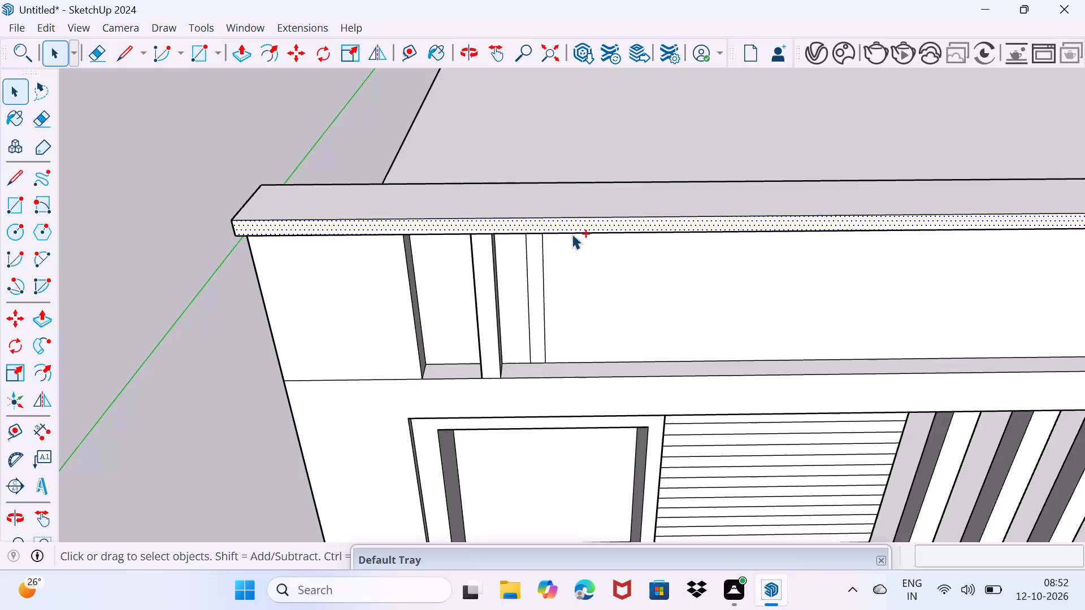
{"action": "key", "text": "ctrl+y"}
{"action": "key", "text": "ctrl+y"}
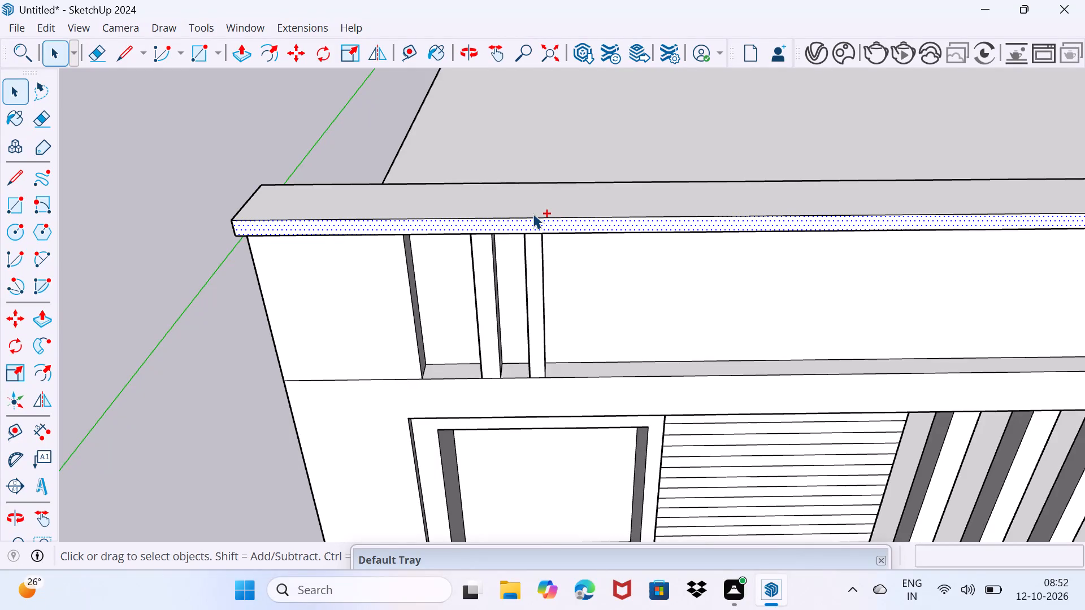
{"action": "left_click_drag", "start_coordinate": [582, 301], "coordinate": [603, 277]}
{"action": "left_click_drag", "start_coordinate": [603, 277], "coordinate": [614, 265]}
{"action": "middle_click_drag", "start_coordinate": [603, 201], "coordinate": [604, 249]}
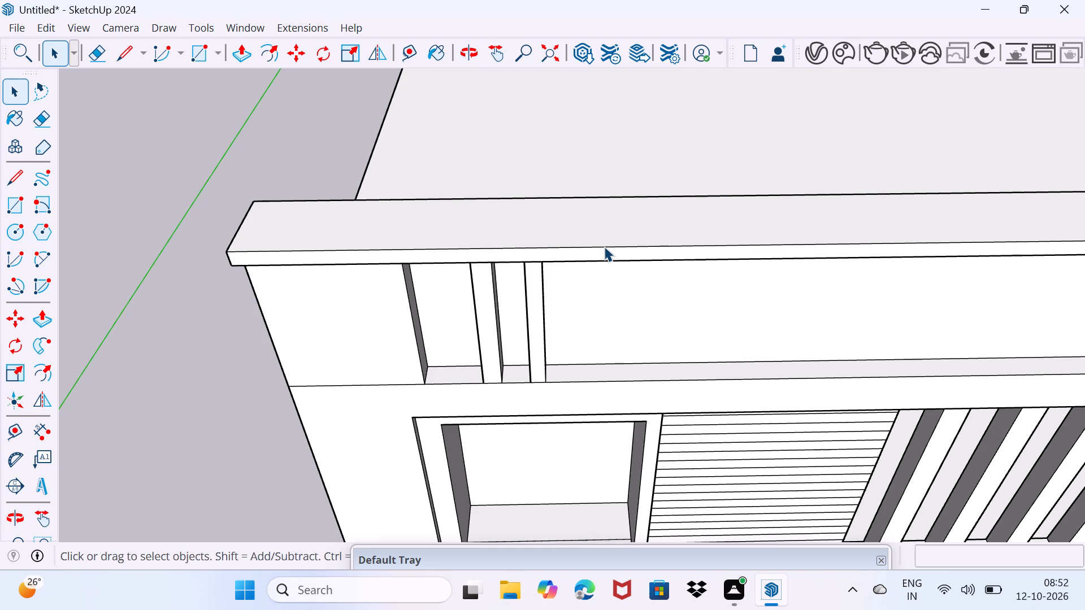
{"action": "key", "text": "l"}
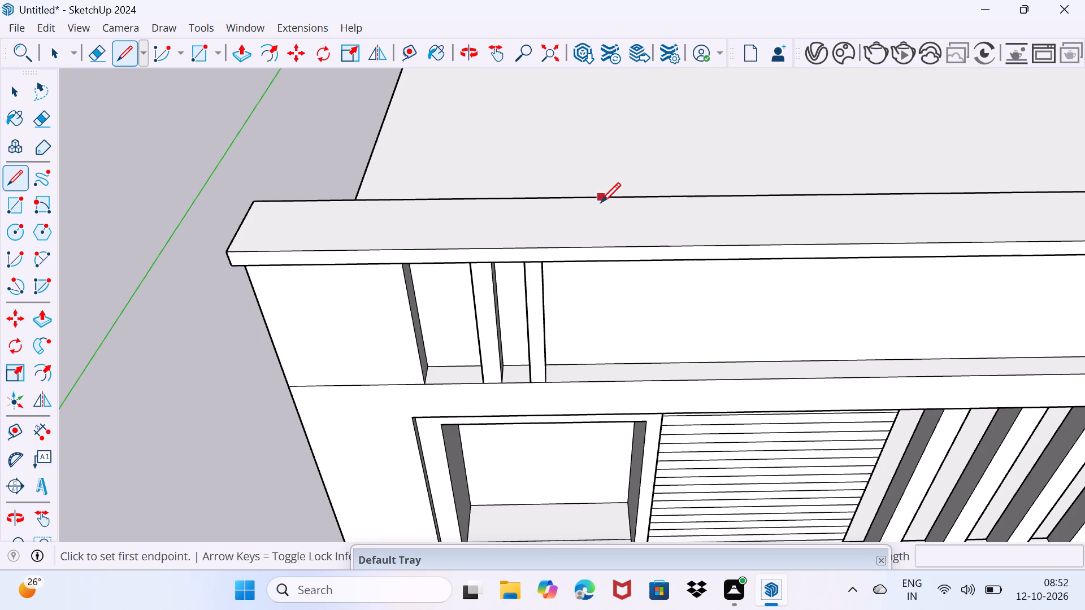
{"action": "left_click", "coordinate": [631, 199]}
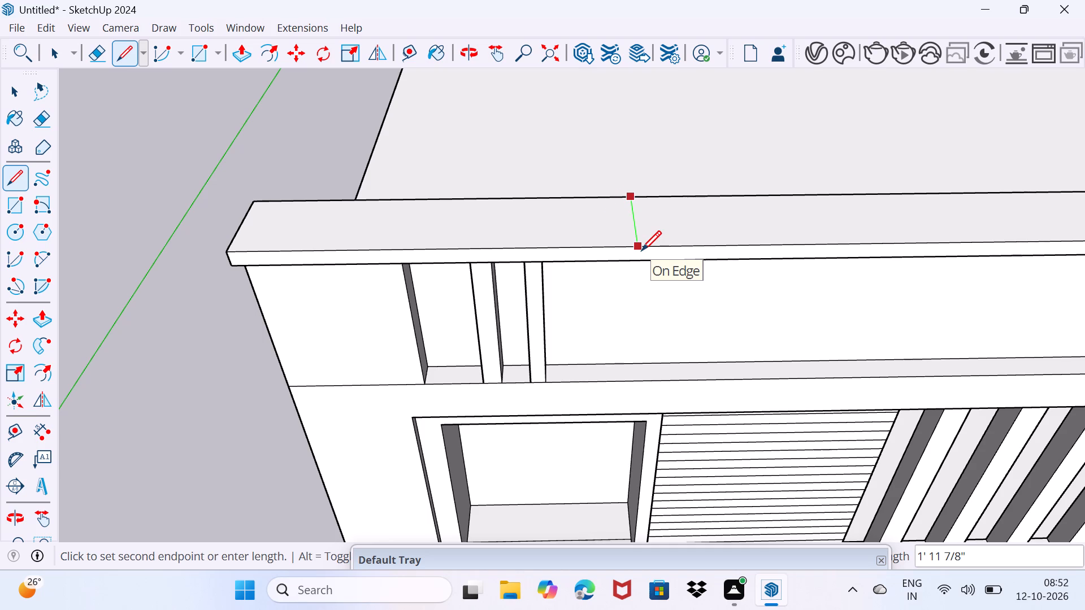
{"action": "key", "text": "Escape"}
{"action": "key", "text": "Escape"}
Push/Pull the overhanging top band's front face back 6 11/16", flush with the parapet's wide end panel and strips.
{"action": "scroll", "coordinate": [633, 245], "scroll_direction": "down", "scroll_amount": 3}
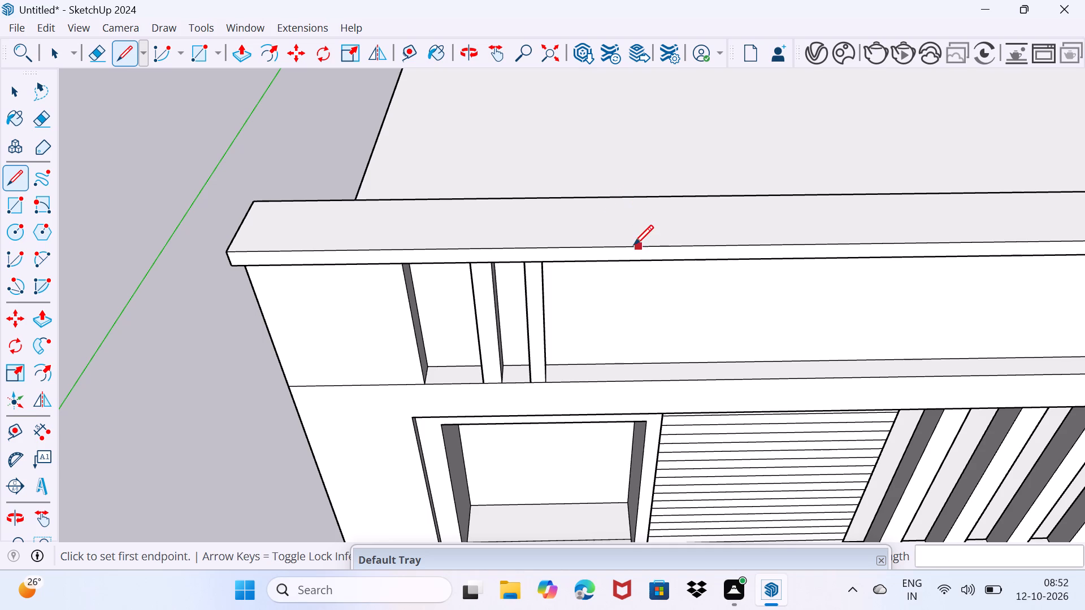
{"action": "scroll", "coordinate": [636, 291], "scroll_direction": "down", "scroll_amount": 1}
{"action": "middle_click_drag", "start_coordinate": [636, 291], "coordinate": [571, 133]}
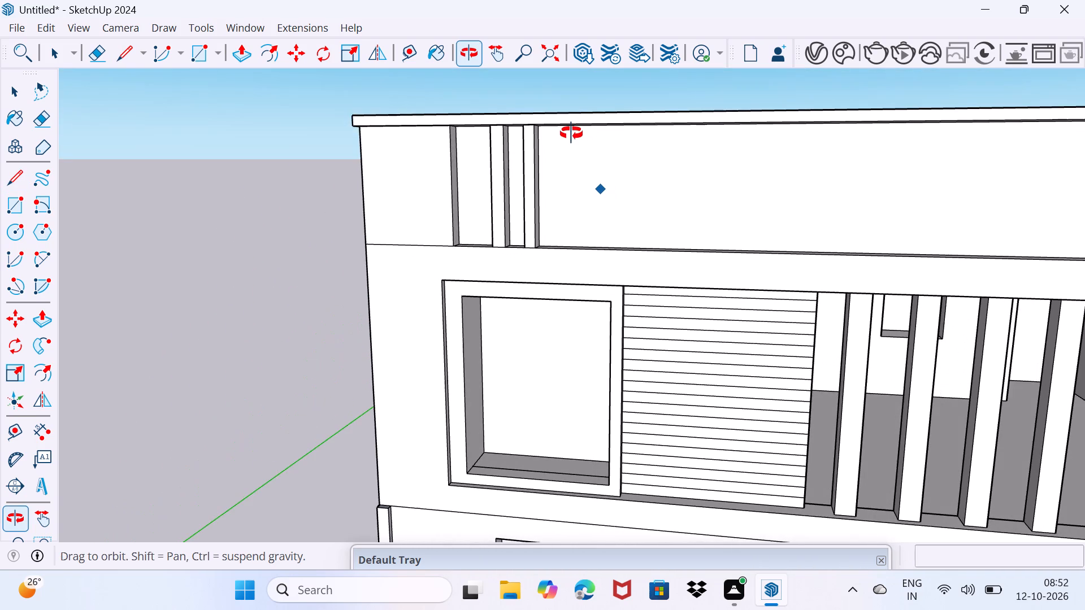
{"action": "middle_click_drag", "start_coordinate": [571, 133], "coordinate": [576, 133]}
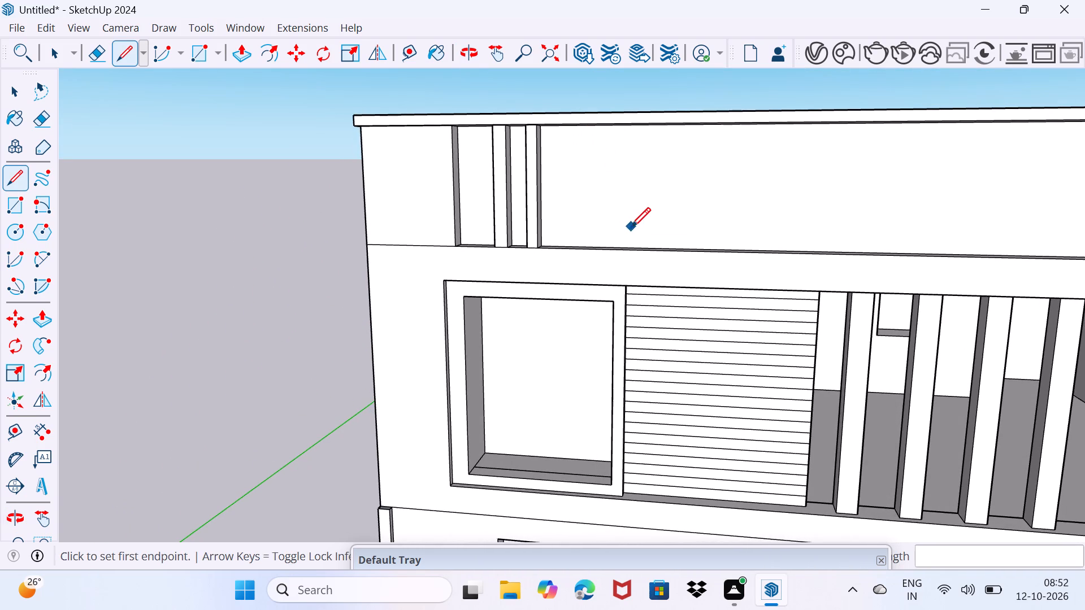
{"action": "middle_click_drag", "start_coordinate": [596, 181], "coordinate": [609, 256]}
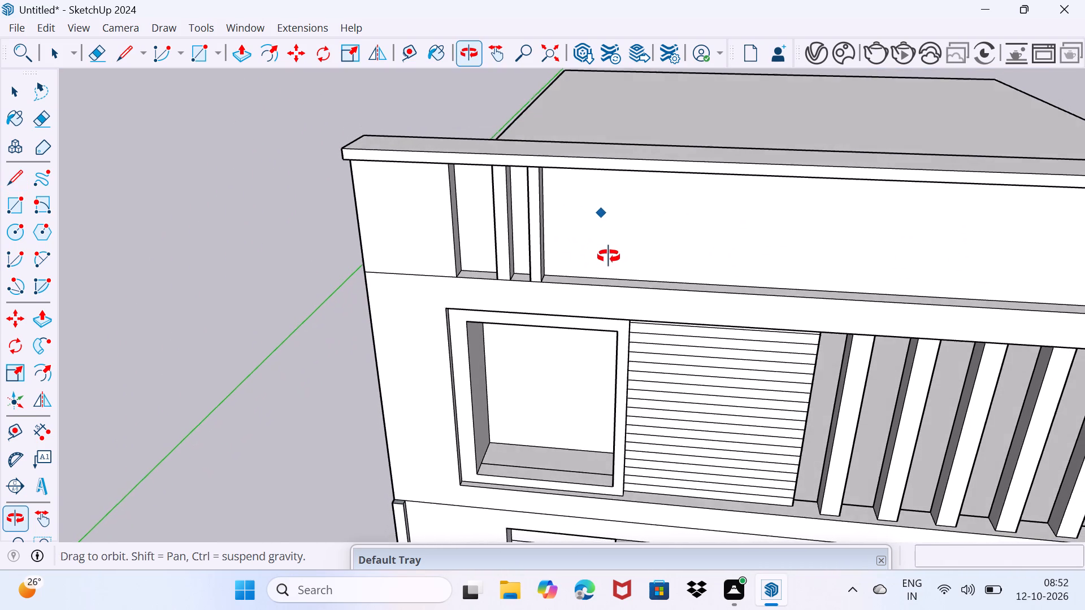
{"action": "middle_click_drag", "start_coordinate": [609, 256], "coordinate": [610, 255]}
{"action": "key", "text": "space"}
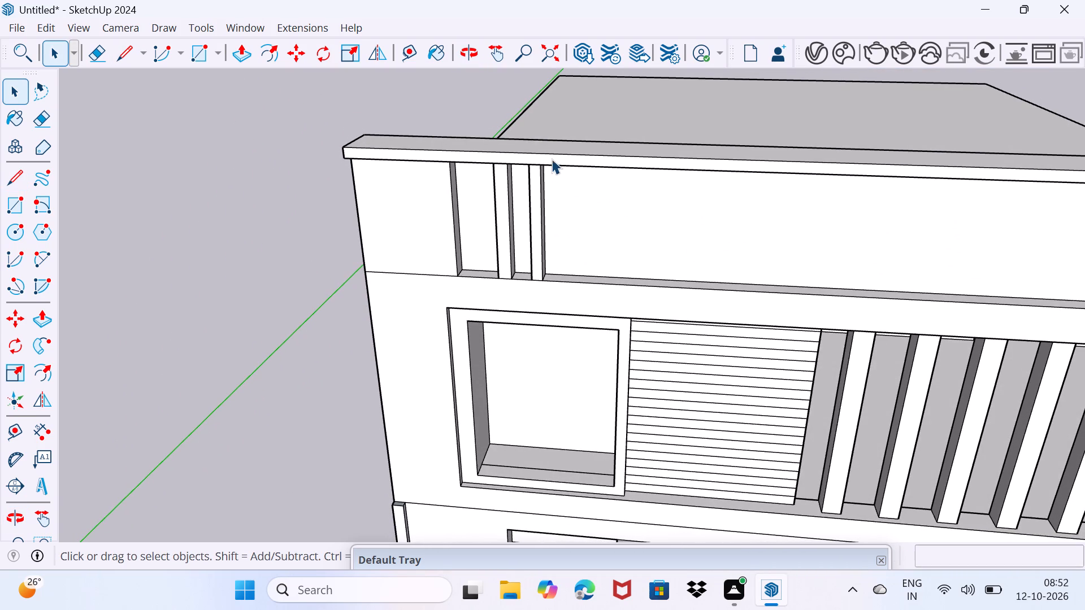
{"action": "left_click", "coordinate": [553, 158]}
{"action": "key", "text": "p"}
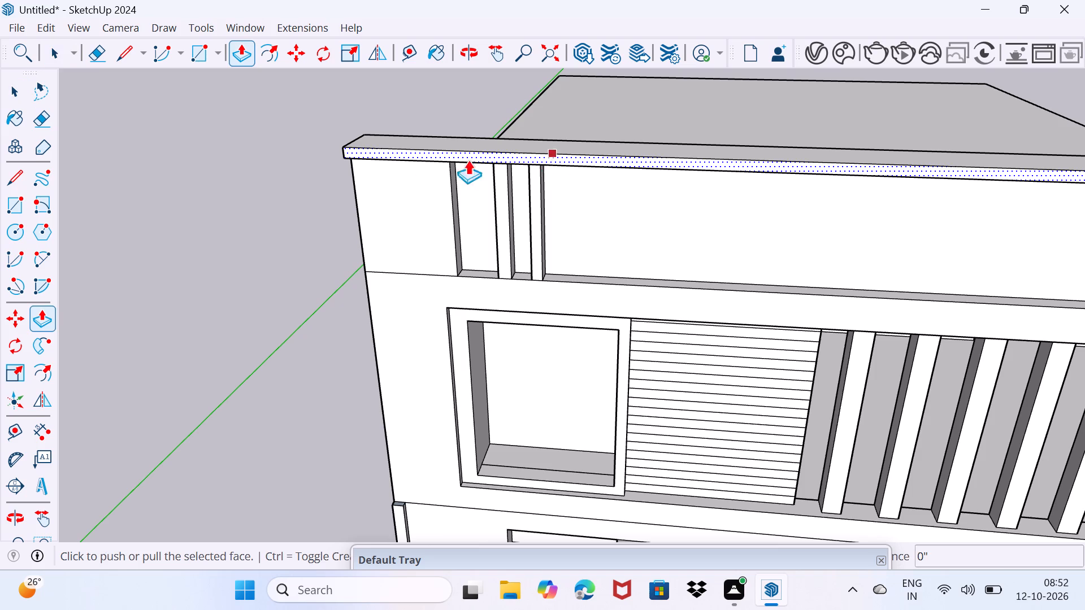
{"action": "middle_click_drag", "start_coordinate": [370, 169], "coordinate": [557, 157]}
{"action": "left_click", "coordinate": [545, 156]}
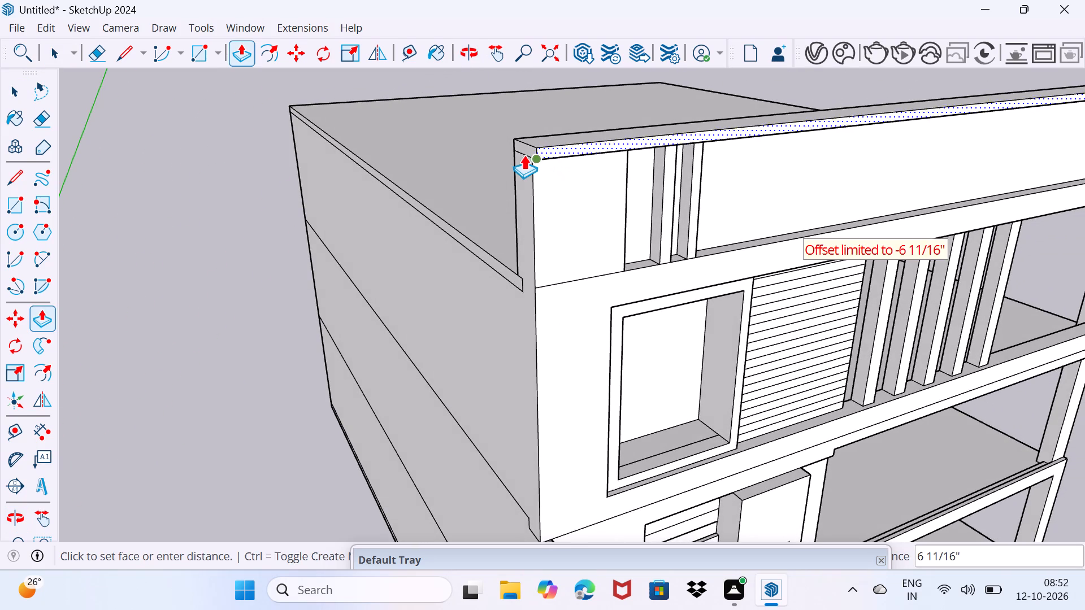
{"action": "left_click", "coordinate": [521, 156]}
{"action": "key", "text": "space"}
{"action": "left_click", "coordinate": [532, 195]}
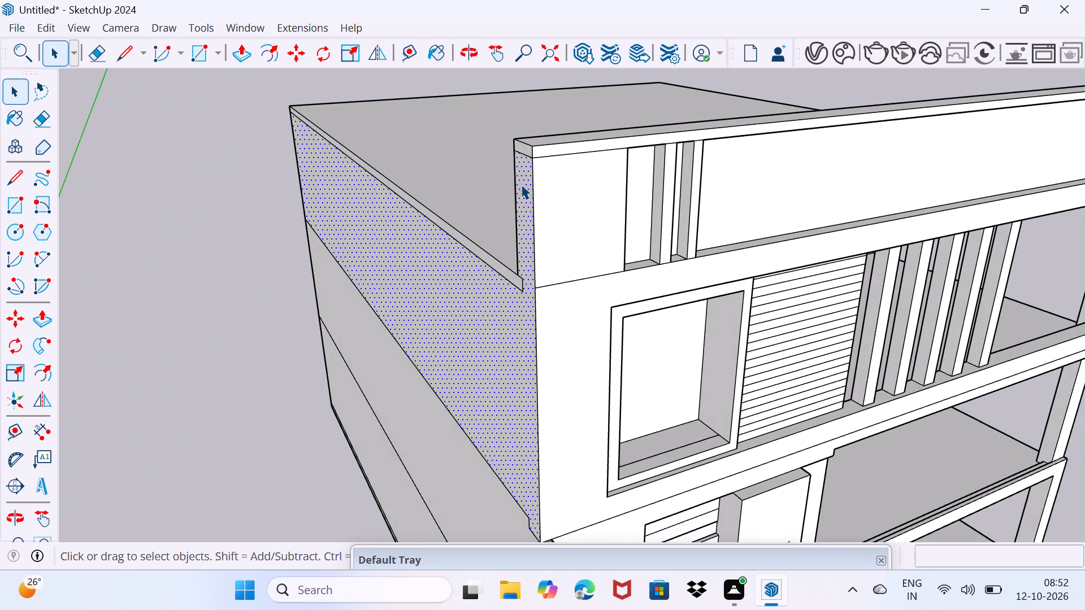
{"action": "left_click_drag", "start_coordinate": [517, 192], "coordinate": [523, 179]}
Push/Pull the top face of the parapet's band down 4 3/8" to the top of the end panel and strips.
{"action": "middle_click_drag", "start_coordinate": [600, 155], "coordinate": [508, 220]}
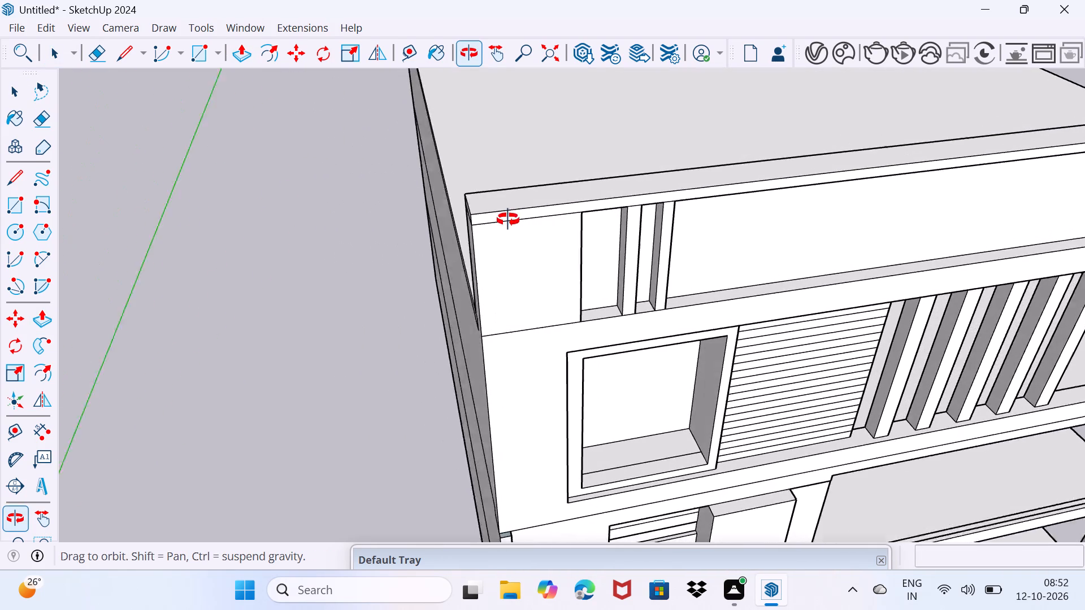
{"action": "middle_click_drag", "start_coordinate": [508, 220], "coordinate": [546, 219]}
{"action": "left_click", "coordinate": [532, 188]}
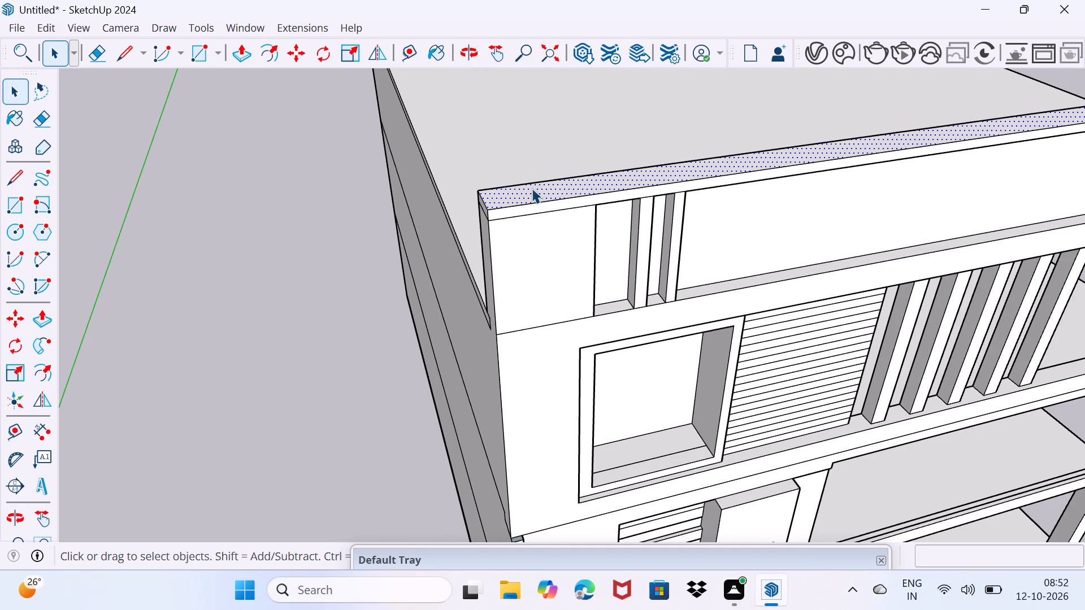
{"action": "key", "text": "p"}
{"action": "left_click", "coordinate": [532, 188]}
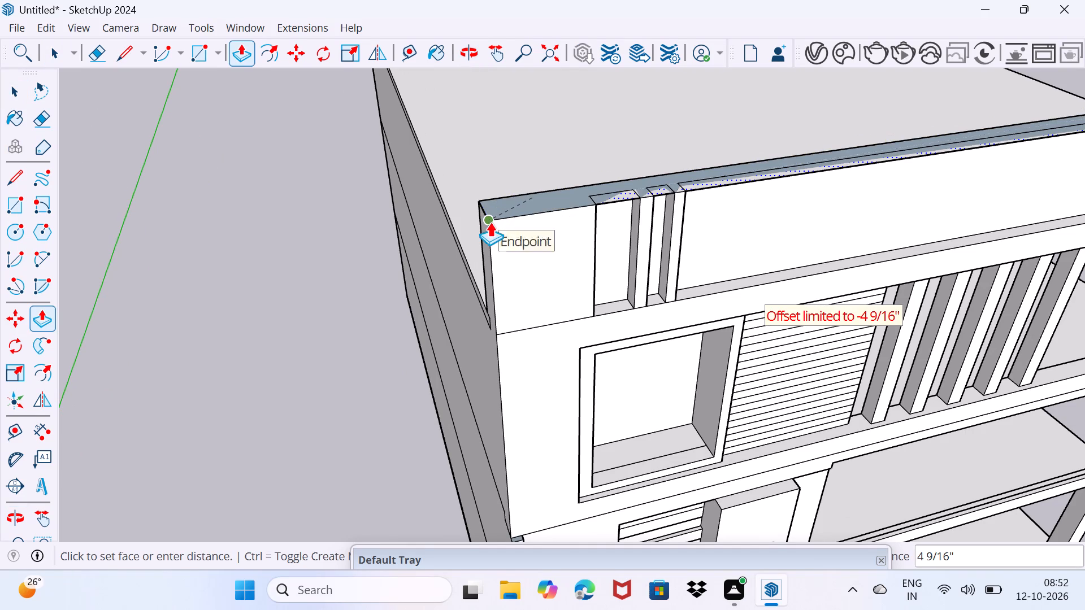
{"action": "left_click", "coordinate": [526, 198]}
{"action": "key", "text": "space"}
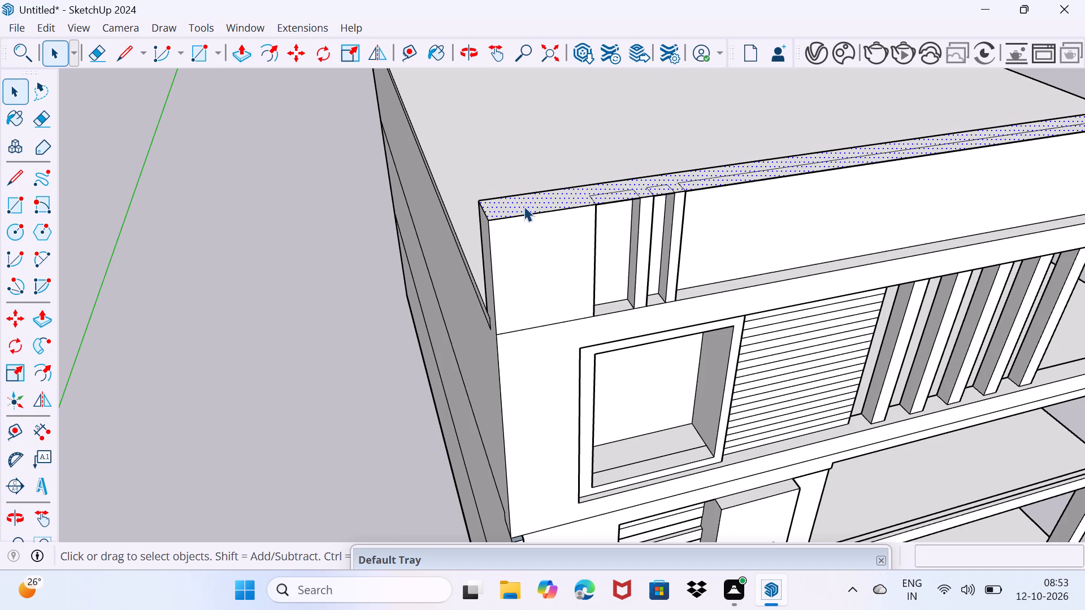
{"action": "left_click_drag", "start_coordinate": [522, 212], "coordinate": [531, 195]}
Draw a 1' 5 3/16" line across the parapet's top face from its back edge to its front edge, beyond the narrow strips.
{"action": "middle_click_drag", "start_coordinate": [683, 219], "coordinate": [621, 263]}
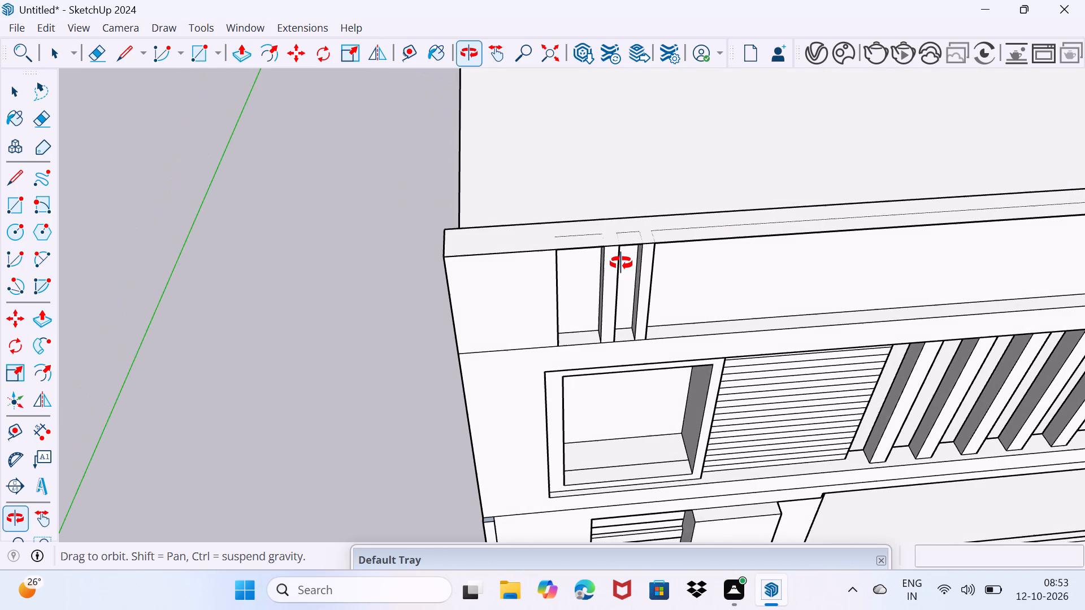
{"action": "middle_click_drag", "start_coordinate": [621, 263], "coordinate": [324, 233]}
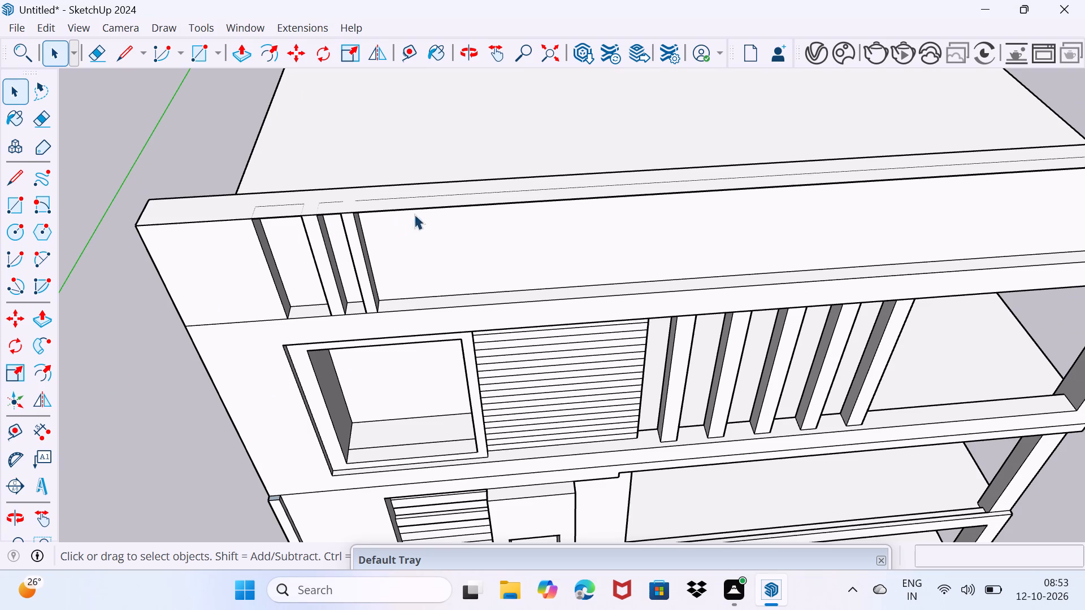
{"action": "key", "text": "l"}
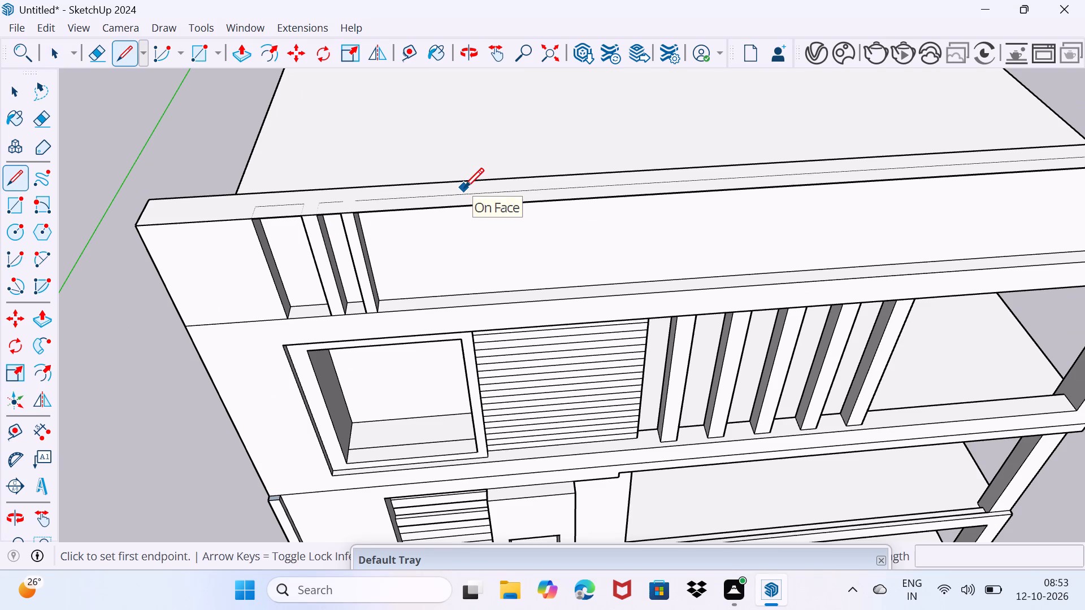
{"action": "left_click", "coordinate": [549, 176]}
{"action": "left_click", "coordinate": [548, 203]}
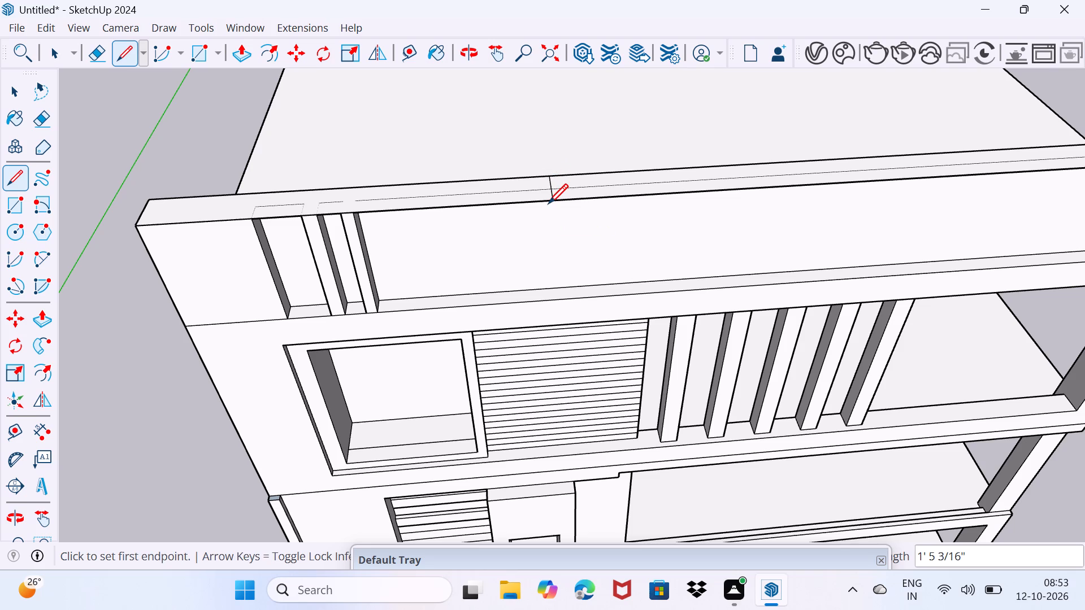
{"action": "key", "text": "space"}
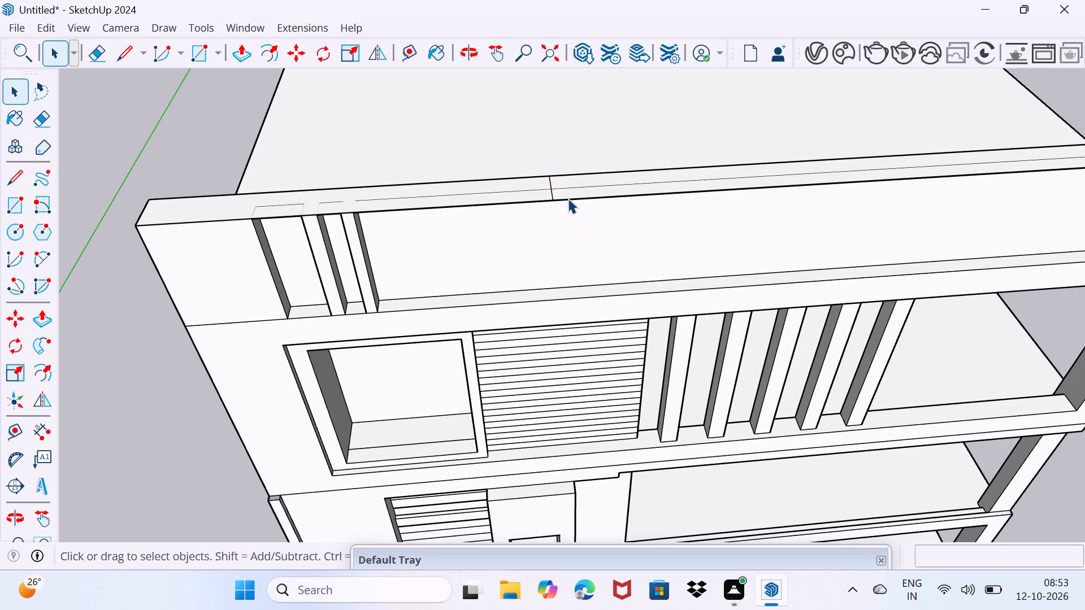
Push/Pull the parapet's top-face section over the end panel and narrow strips up about 6 3/8".
{"action": "middle_click_drag", "start_coordinate": [603, 210], "coordinate": [585, 156]}
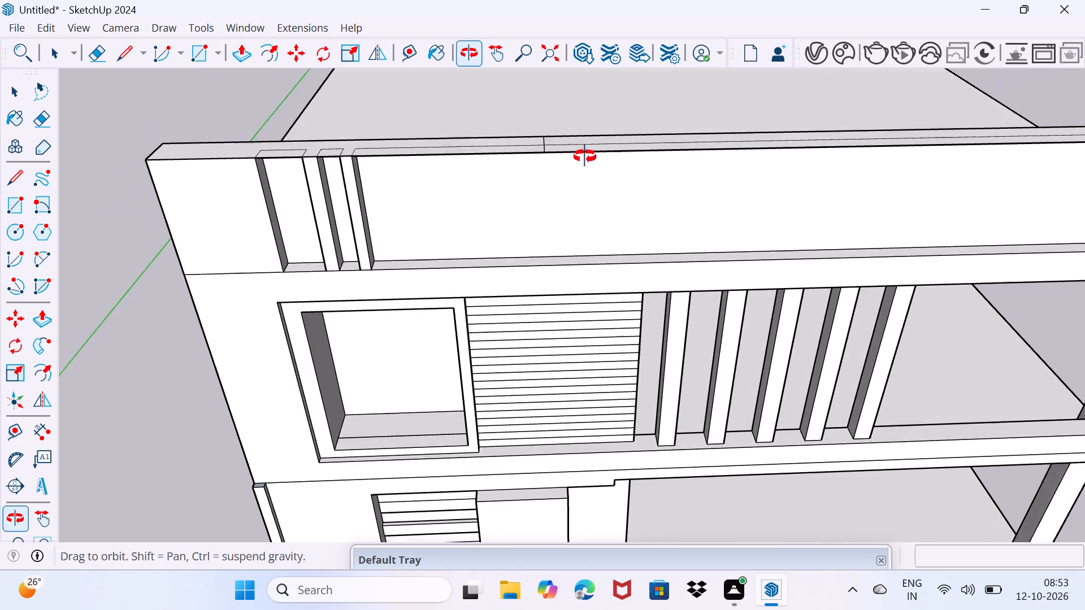
{"action": "middle_click_drag", "start_coordinate": [585, 156], "coordinate": [637, 151]}
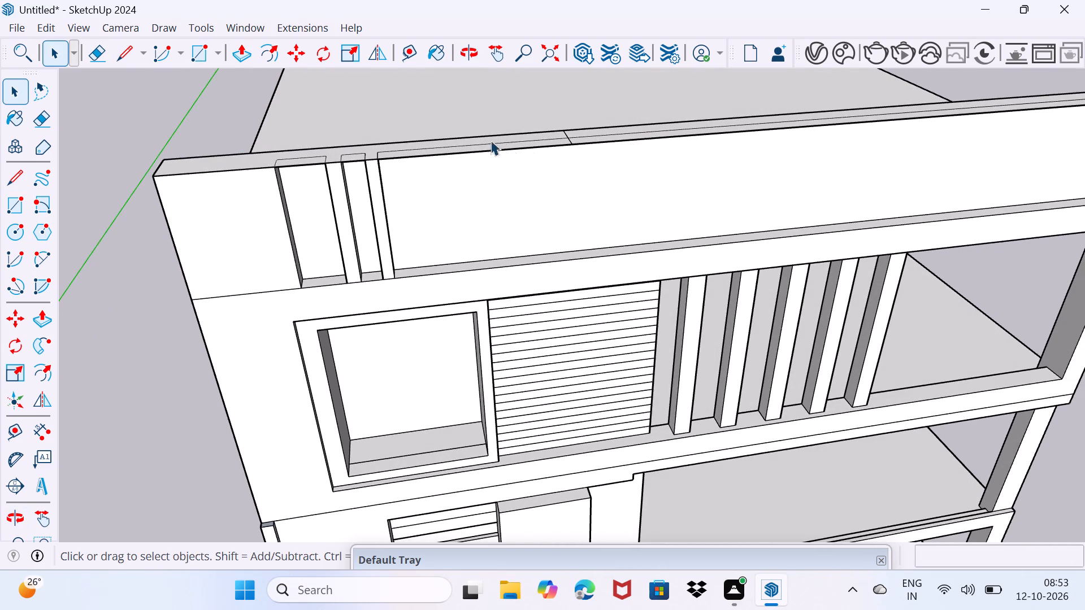
{"action": "left_click", "coordinate": [464, 139]}
{"action": "left_click", "coordinate": [447, 147]}
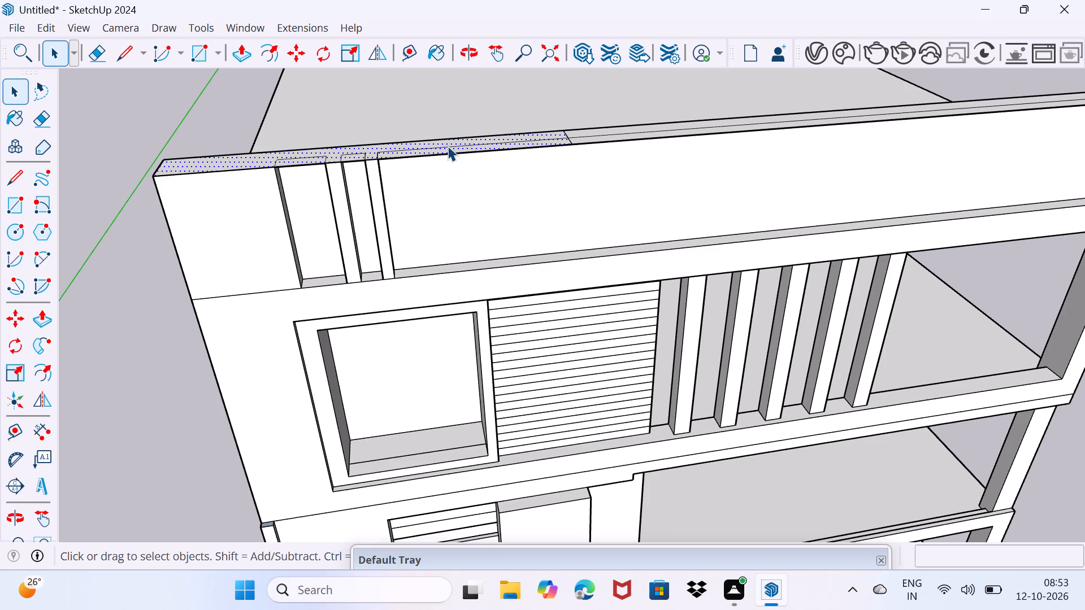
{"action": "key", "text": "p"}
{"action": "left_click", "coordinate": [448, 146]}
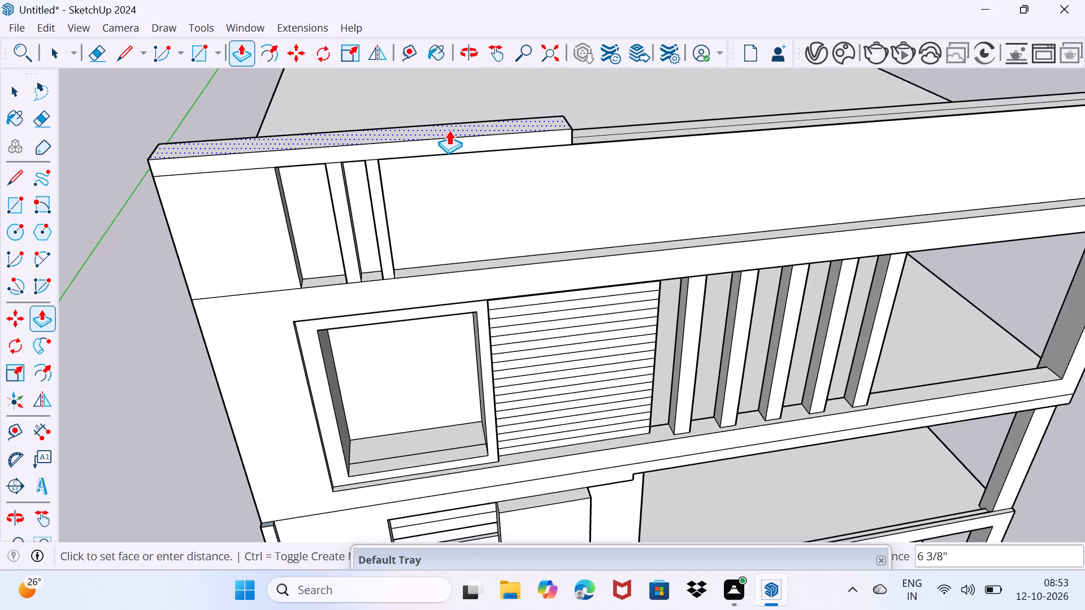
{"action": "left_click", "coordinate": [449, 130]}
{"action": "key", "text": "space"}
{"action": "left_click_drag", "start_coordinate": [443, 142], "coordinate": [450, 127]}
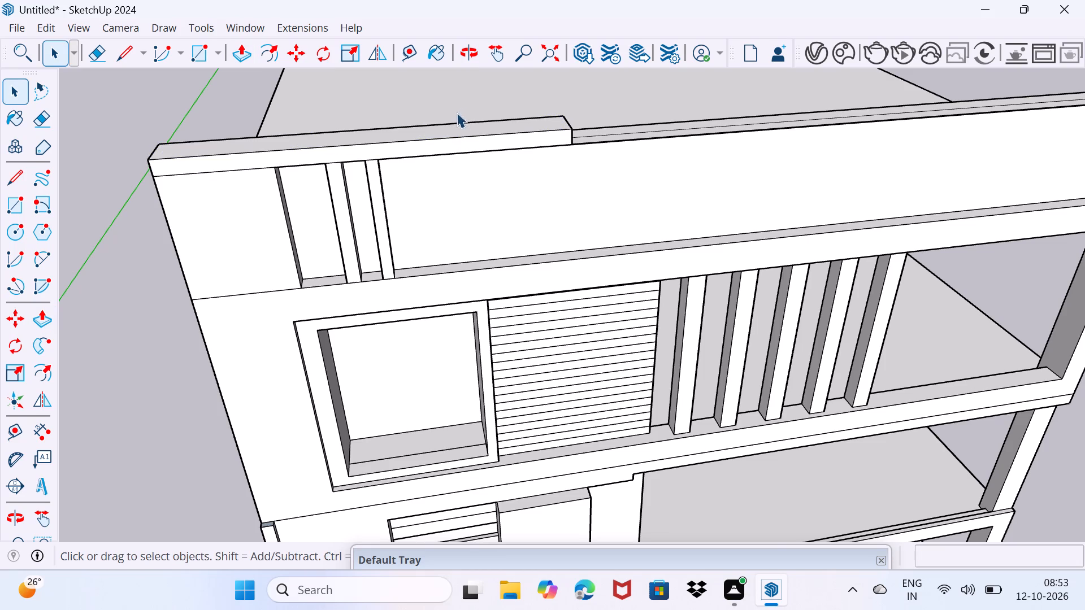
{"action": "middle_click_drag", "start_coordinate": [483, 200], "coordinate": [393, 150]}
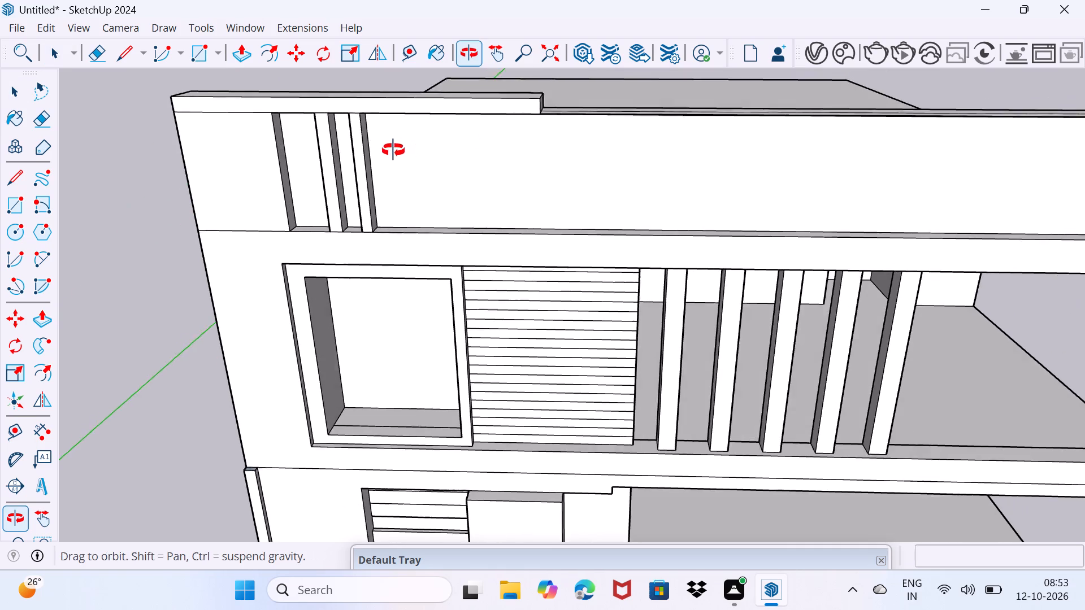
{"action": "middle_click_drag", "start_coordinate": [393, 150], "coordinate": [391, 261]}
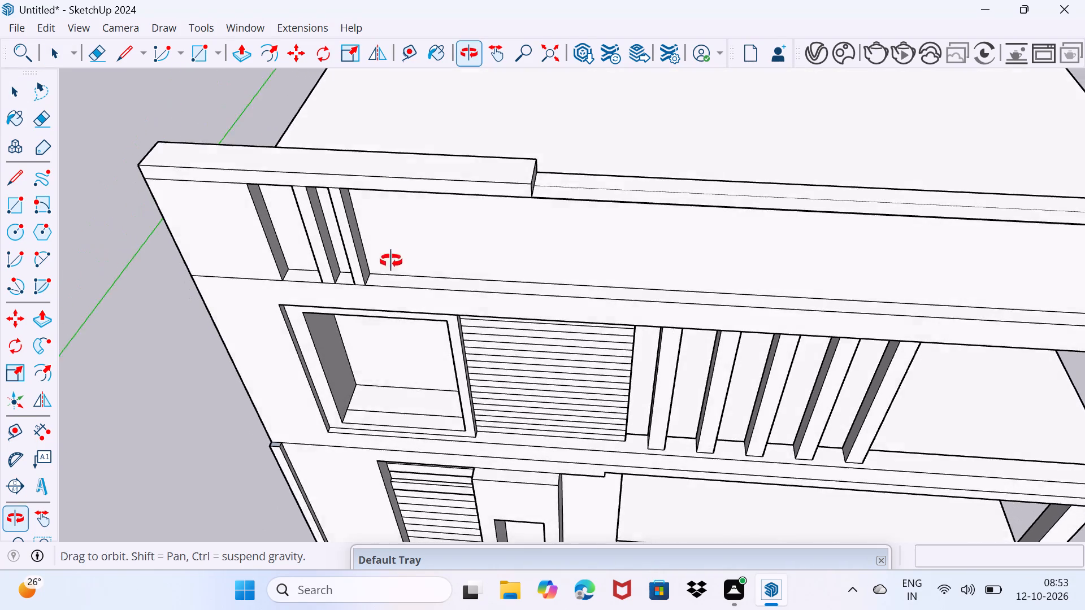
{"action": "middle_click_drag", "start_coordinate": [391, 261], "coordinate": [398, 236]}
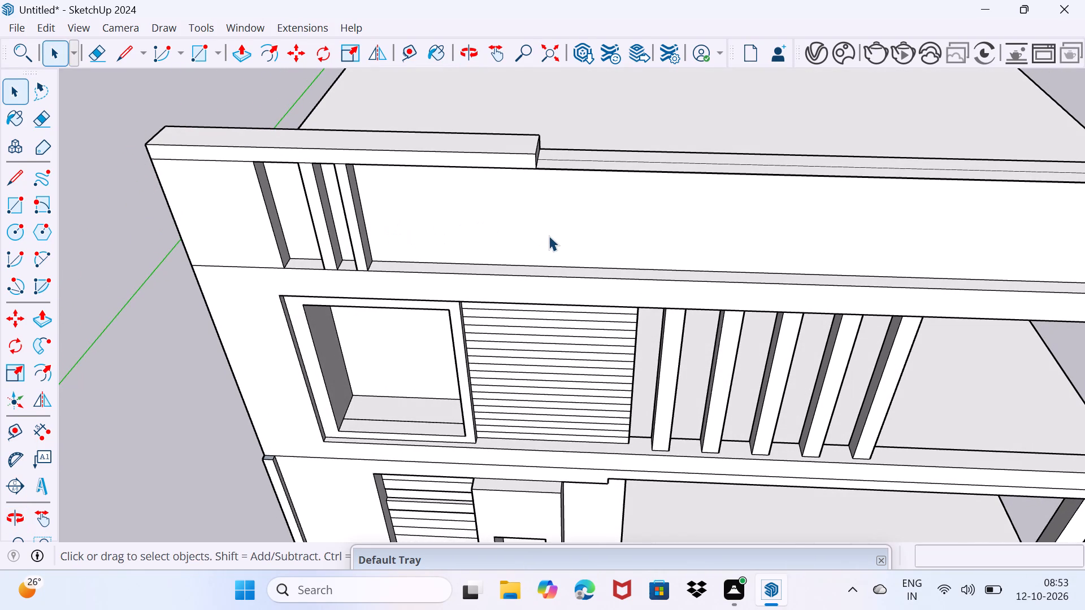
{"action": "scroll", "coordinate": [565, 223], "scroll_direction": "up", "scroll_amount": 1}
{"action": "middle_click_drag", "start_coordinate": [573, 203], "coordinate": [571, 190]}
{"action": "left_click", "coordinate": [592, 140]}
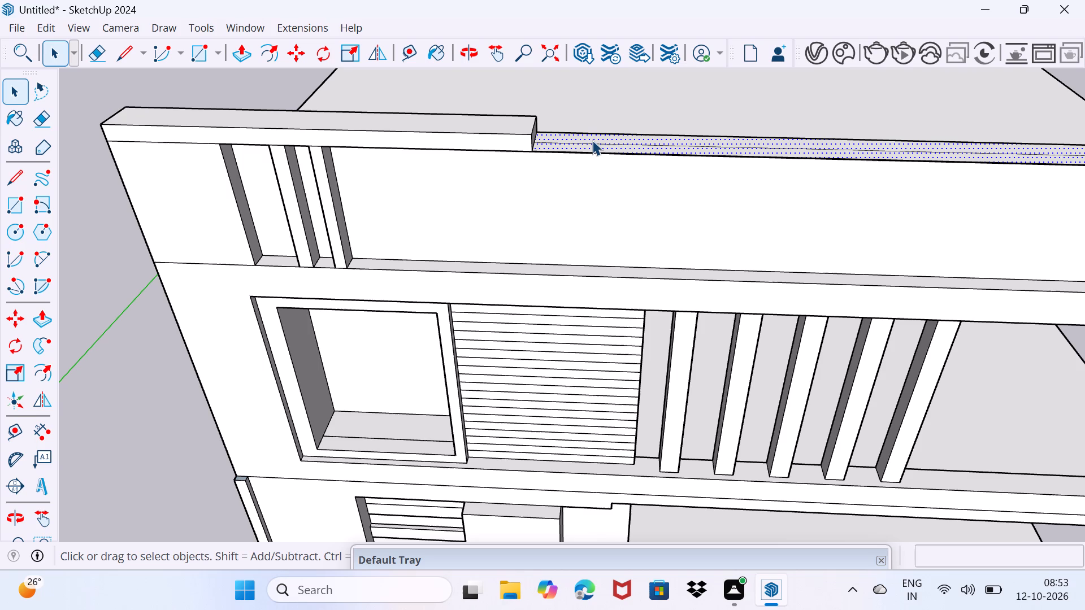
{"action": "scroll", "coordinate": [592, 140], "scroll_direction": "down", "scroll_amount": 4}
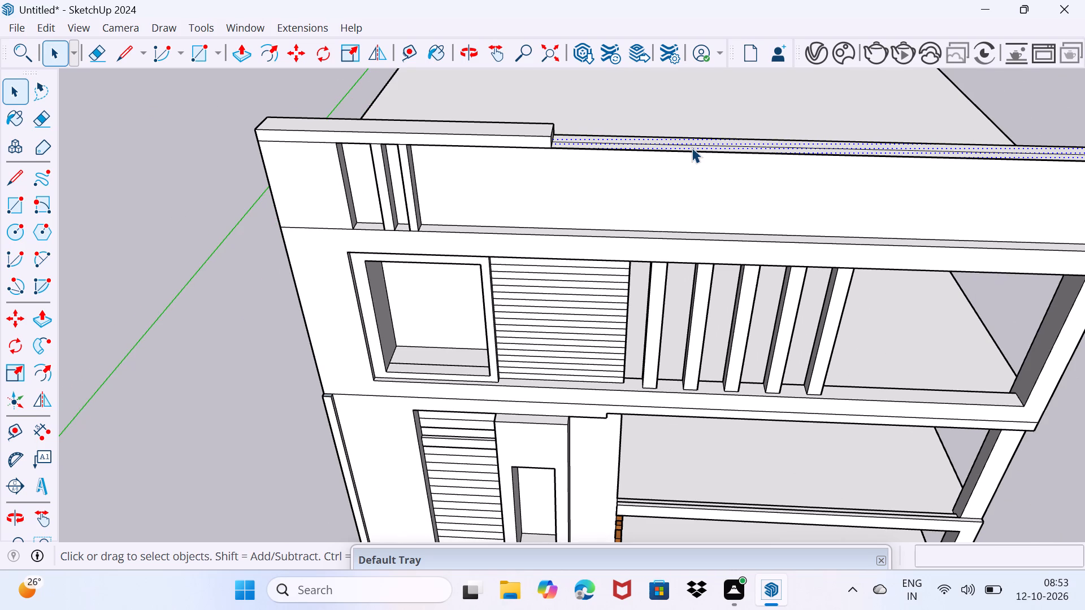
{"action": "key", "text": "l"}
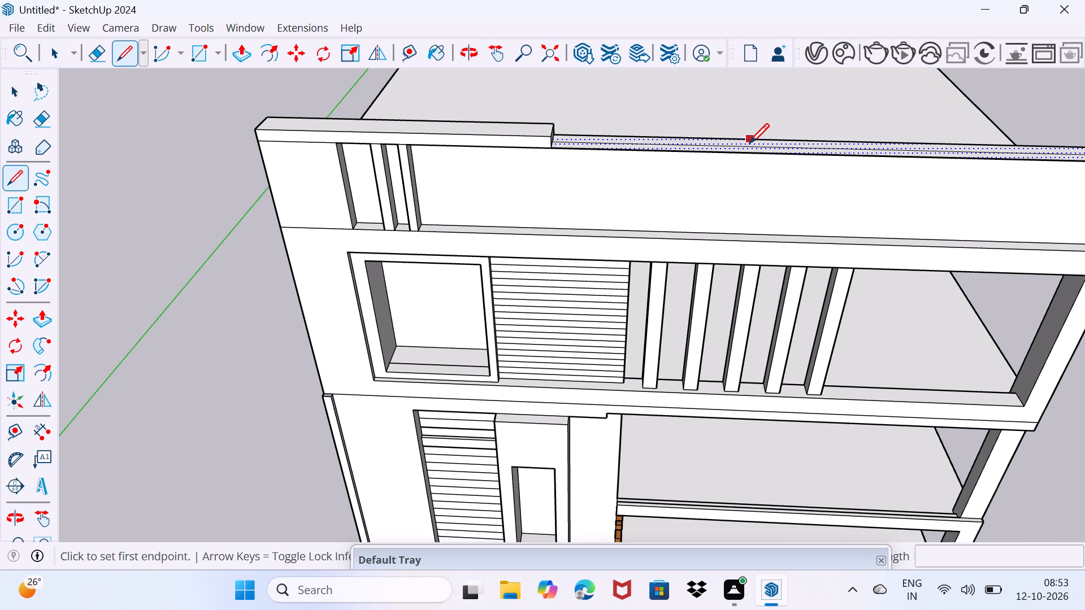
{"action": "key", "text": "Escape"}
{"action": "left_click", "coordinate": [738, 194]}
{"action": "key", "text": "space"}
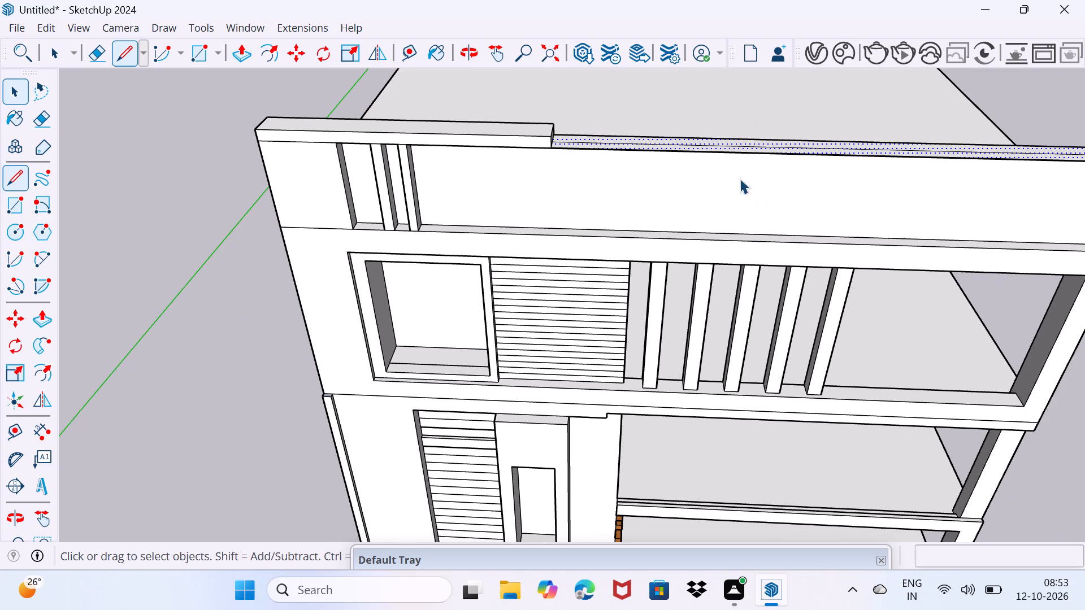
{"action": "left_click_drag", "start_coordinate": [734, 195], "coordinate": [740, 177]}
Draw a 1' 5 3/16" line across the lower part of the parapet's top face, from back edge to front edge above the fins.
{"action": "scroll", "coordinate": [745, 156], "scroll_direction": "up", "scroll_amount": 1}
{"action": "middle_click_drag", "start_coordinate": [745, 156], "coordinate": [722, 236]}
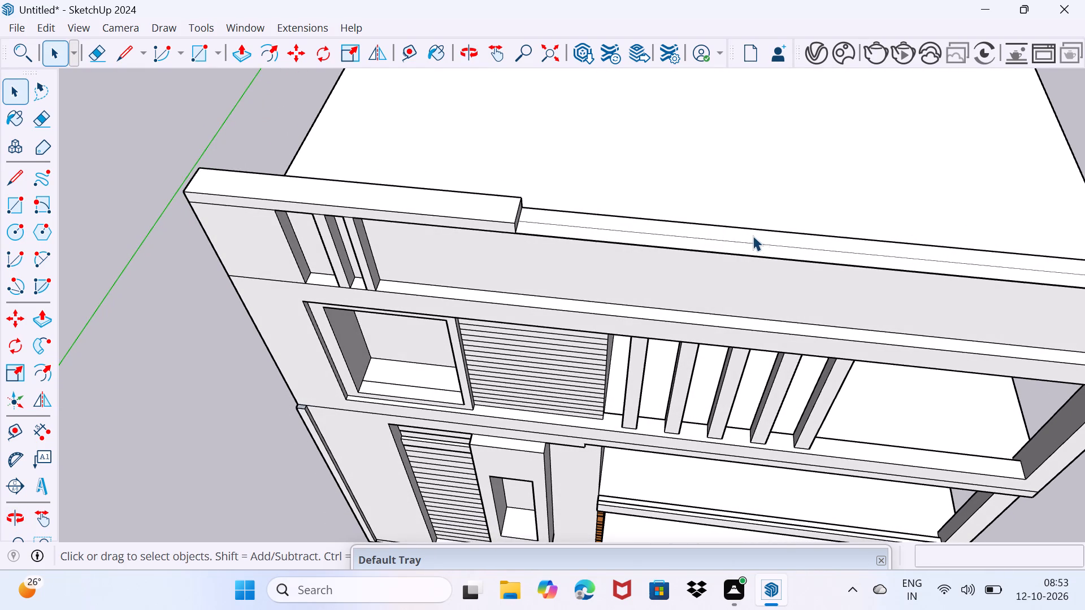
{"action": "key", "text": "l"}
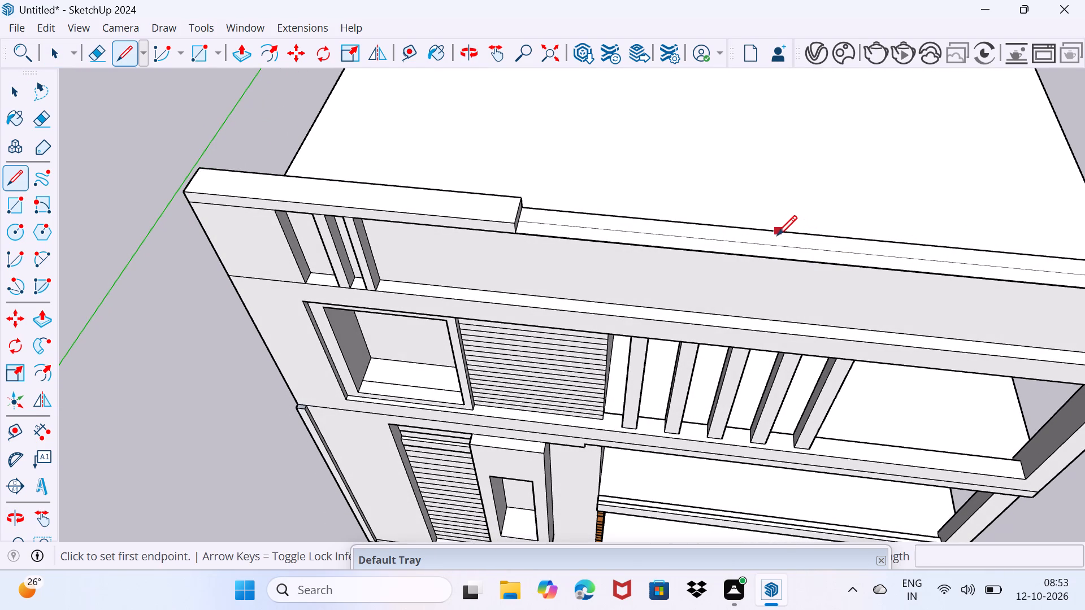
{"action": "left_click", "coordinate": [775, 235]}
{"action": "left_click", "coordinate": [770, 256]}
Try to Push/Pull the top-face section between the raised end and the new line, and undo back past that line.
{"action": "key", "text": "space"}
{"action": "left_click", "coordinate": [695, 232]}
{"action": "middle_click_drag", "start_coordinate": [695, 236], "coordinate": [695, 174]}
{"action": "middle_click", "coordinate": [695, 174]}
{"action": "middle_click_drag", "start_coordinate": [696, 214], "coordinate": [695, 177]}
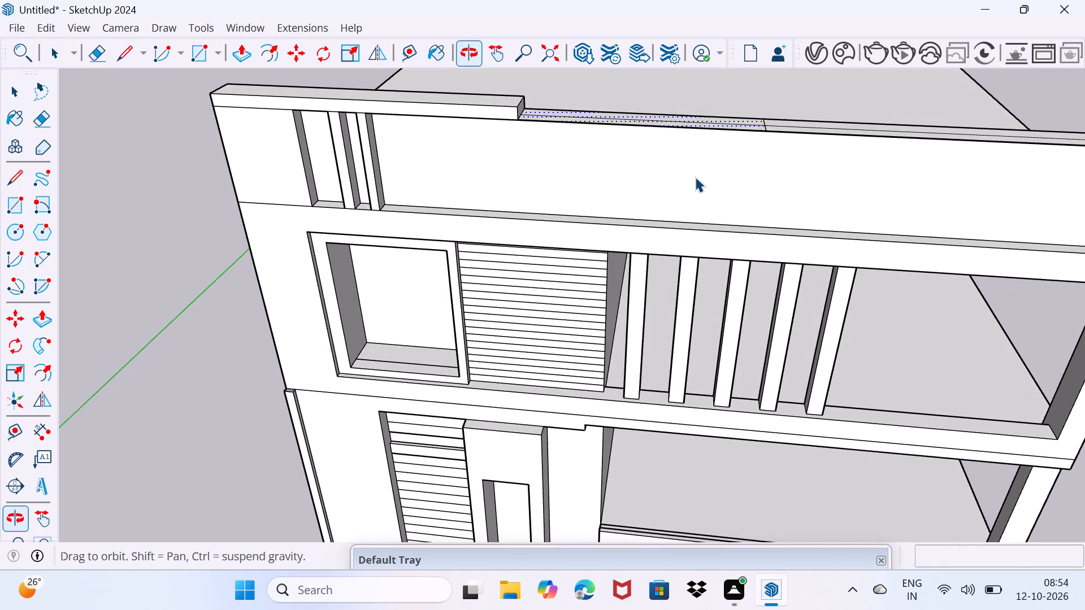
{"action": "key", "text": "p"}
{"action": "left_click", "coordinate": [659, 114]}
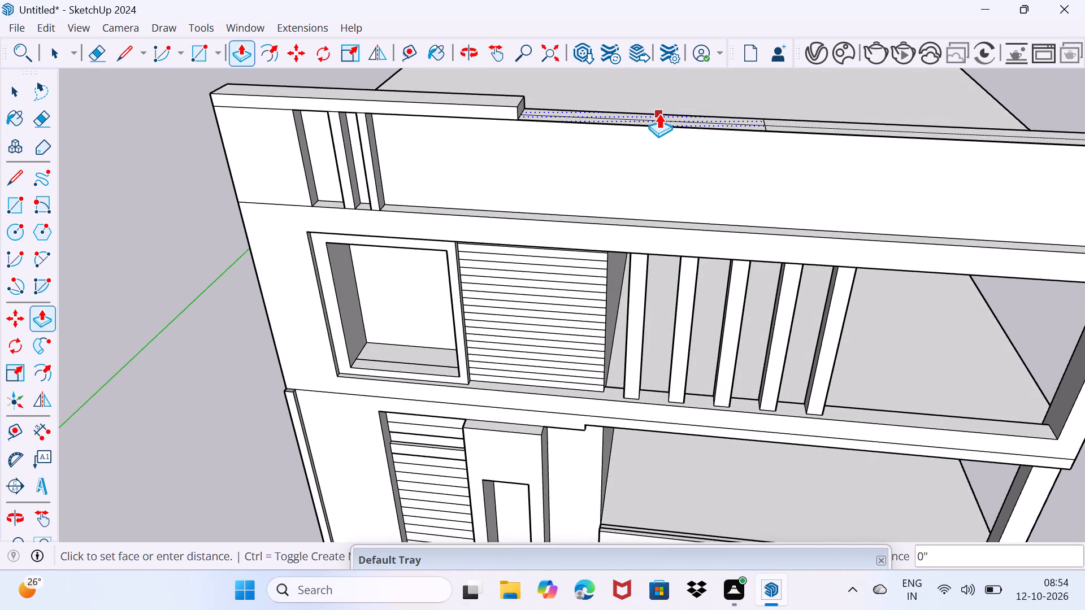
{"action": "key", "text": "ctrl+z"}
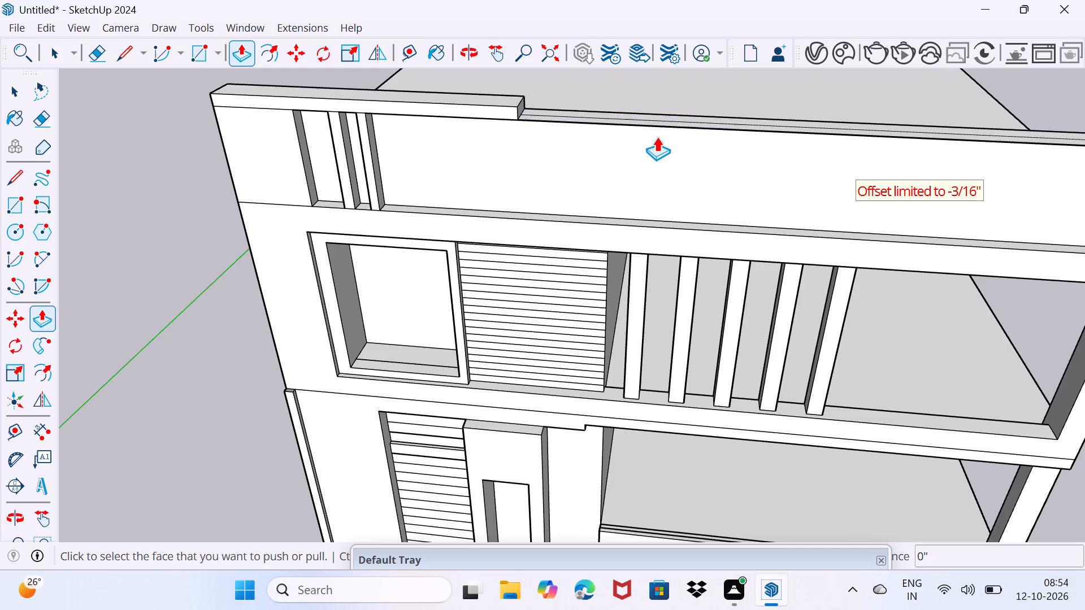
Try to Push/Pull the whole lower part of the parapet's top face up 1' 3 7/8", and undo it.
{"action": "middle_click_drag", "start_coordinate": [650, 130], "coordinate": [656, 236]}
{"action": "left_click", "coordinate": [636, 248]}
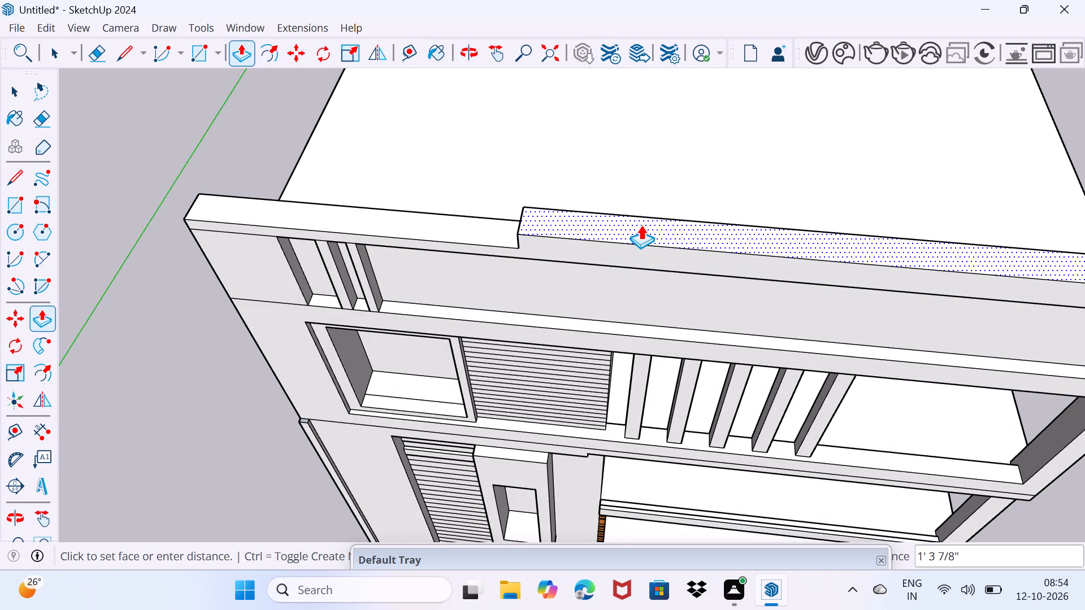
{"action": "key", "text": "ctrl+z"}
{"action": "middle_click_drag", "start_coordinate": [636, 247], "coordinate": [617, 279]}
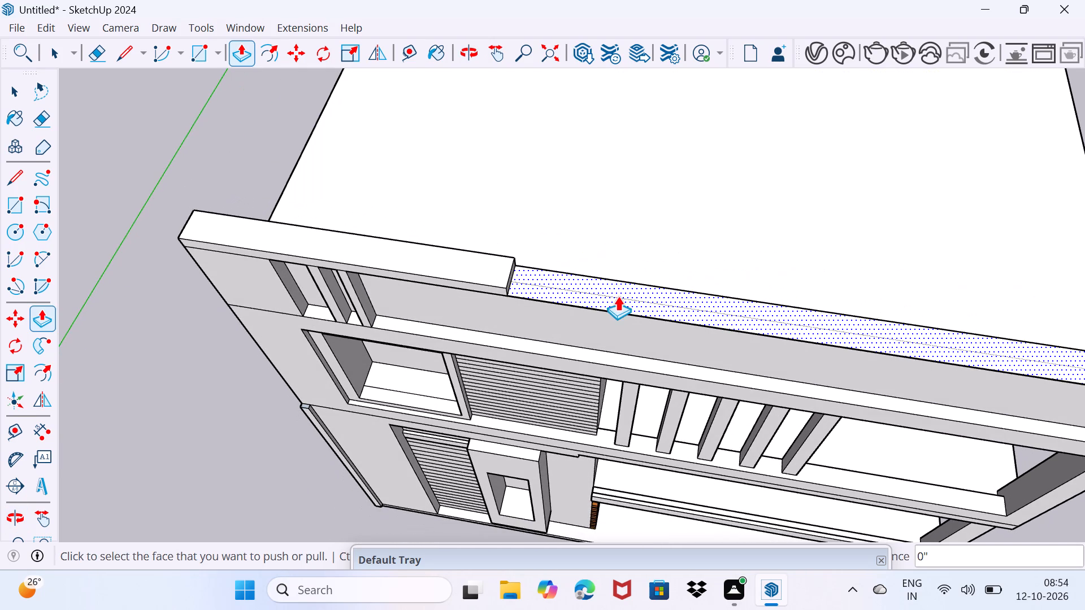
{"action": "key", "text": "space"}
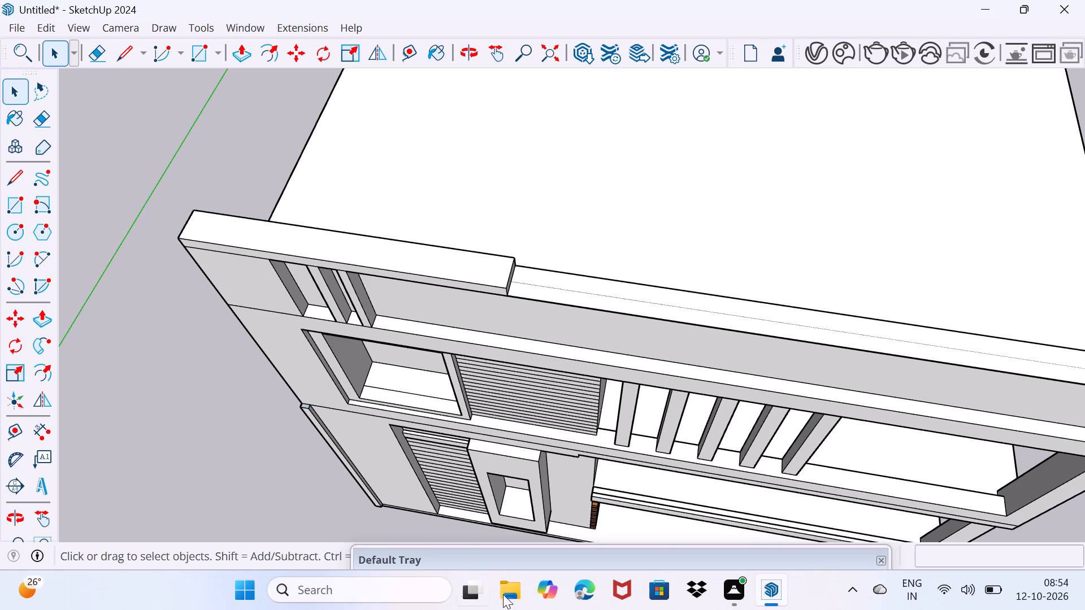
Draw a line across the parapet's lower top face from back edge to front edge, above the row of vertical fins.
{"action": "key", "text": "l"}
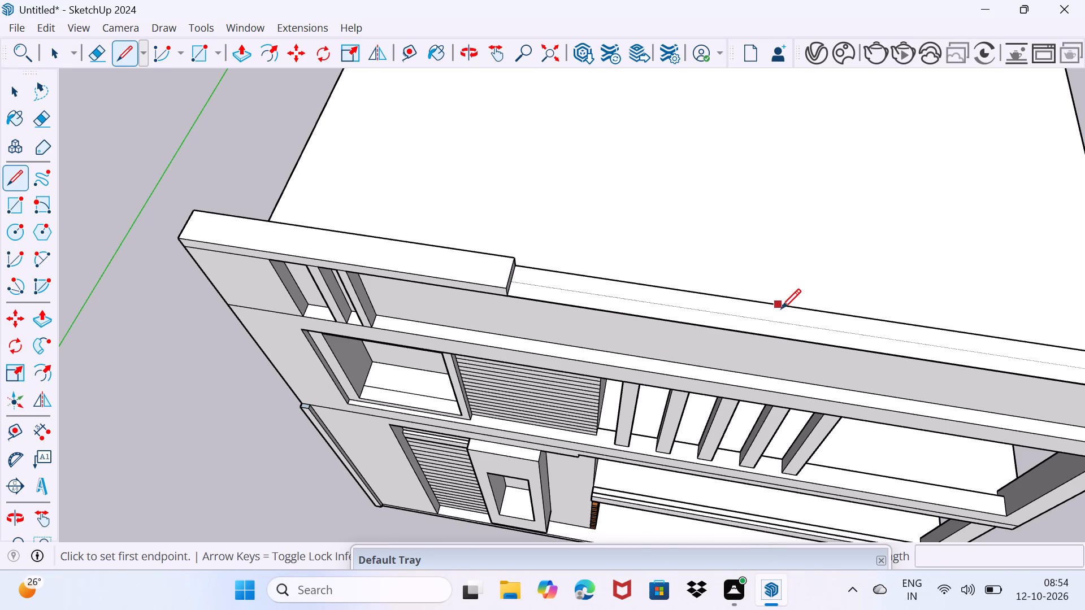
{"action": "left_click", "coordinate": [814, 310]}
{"action": "left_click", "coordinate": [817, 343]}
{"action": "key", "text": "space"}
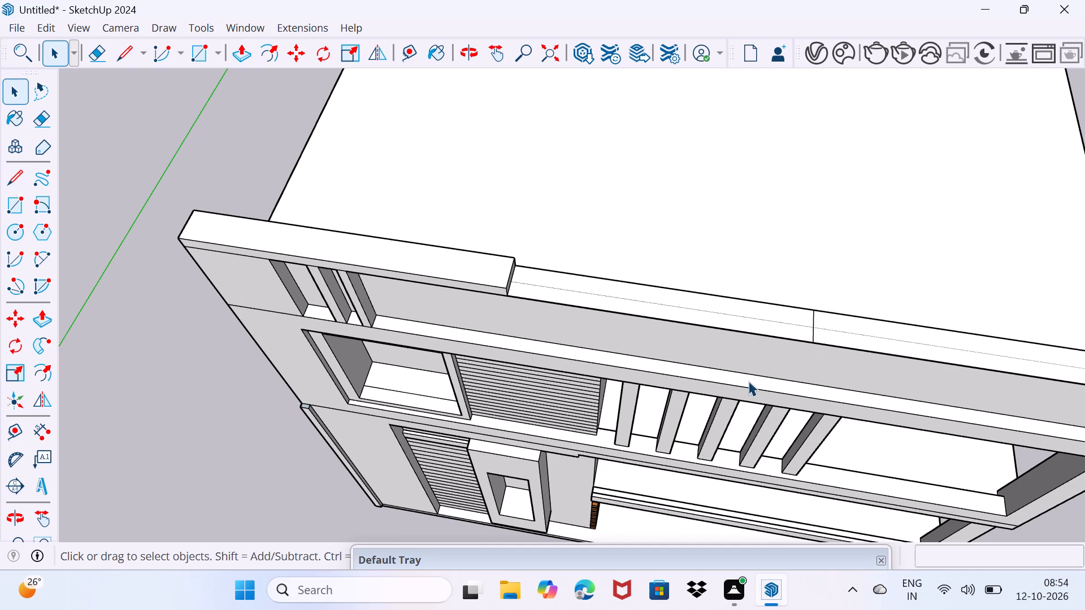
Push/Pull the top-face section between the raised end and the new line by 3/16".
{"action": "middle_click_drag", "start_coordinate": [744, 382], "coordinate": [743, 337]}
{"action": "left_click", "coordinate": [653, 225]}
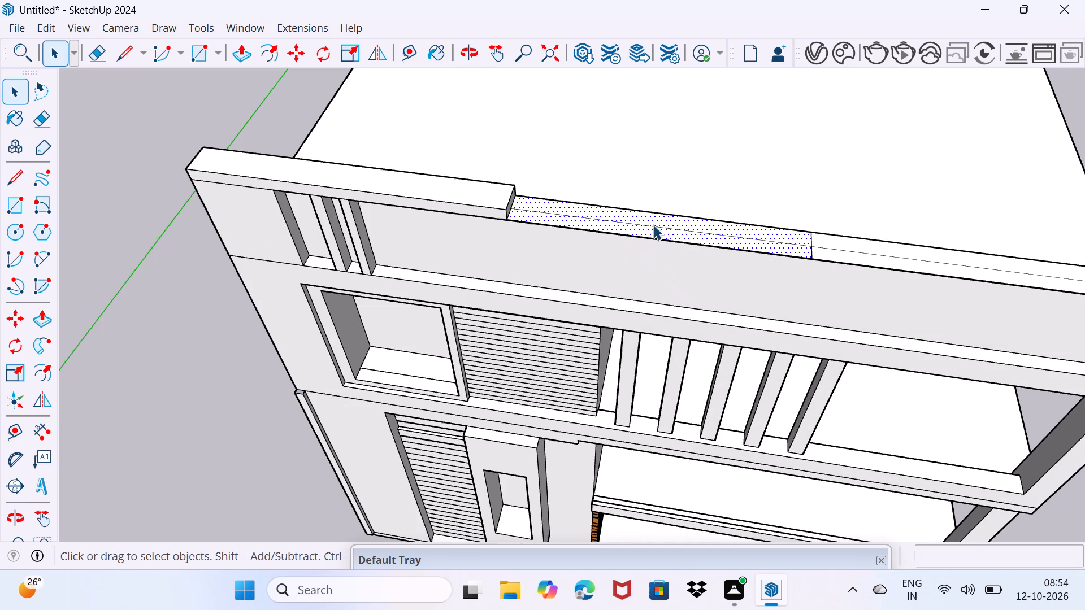
{"action": "key", "text": "p"}
{"action": "left_click", "coordinate": [654, 225]}
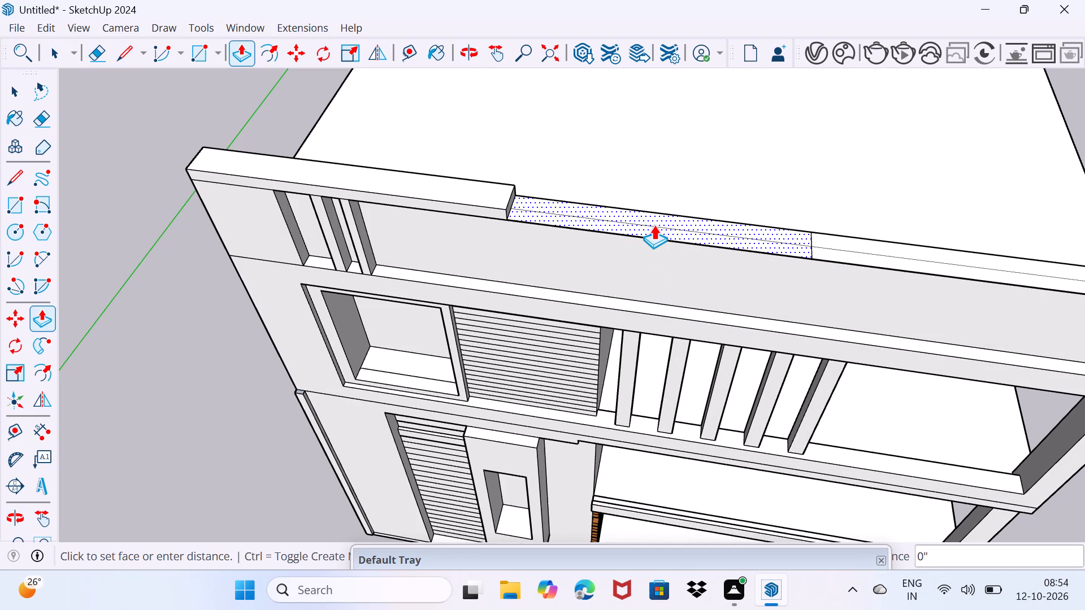
{"action": "left_click", "coordinate": [651, 236]}
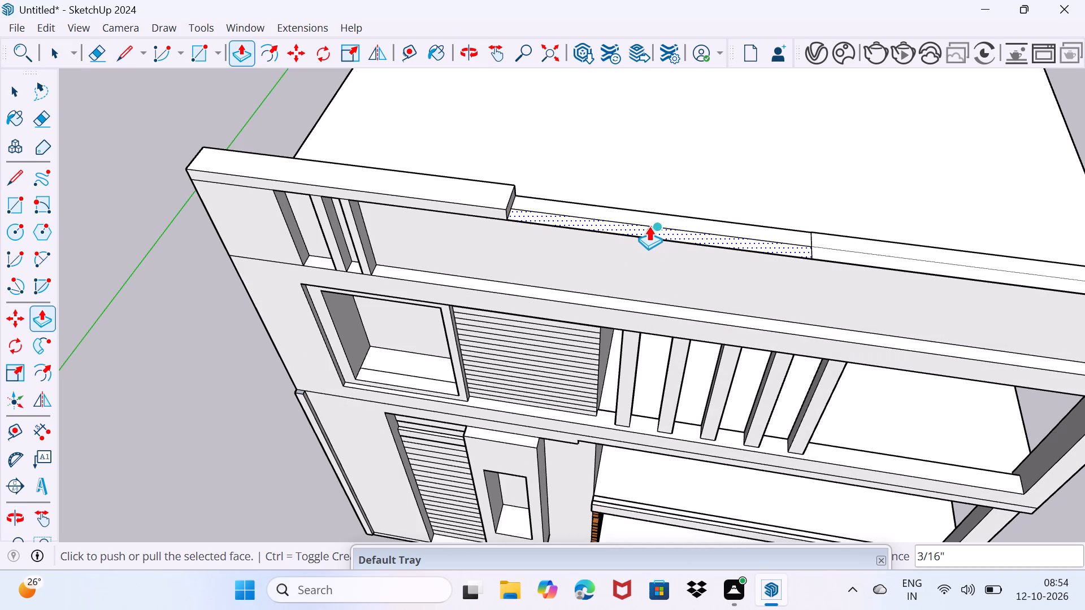
{"action": "left_click", "coordinate": [648, 227]}
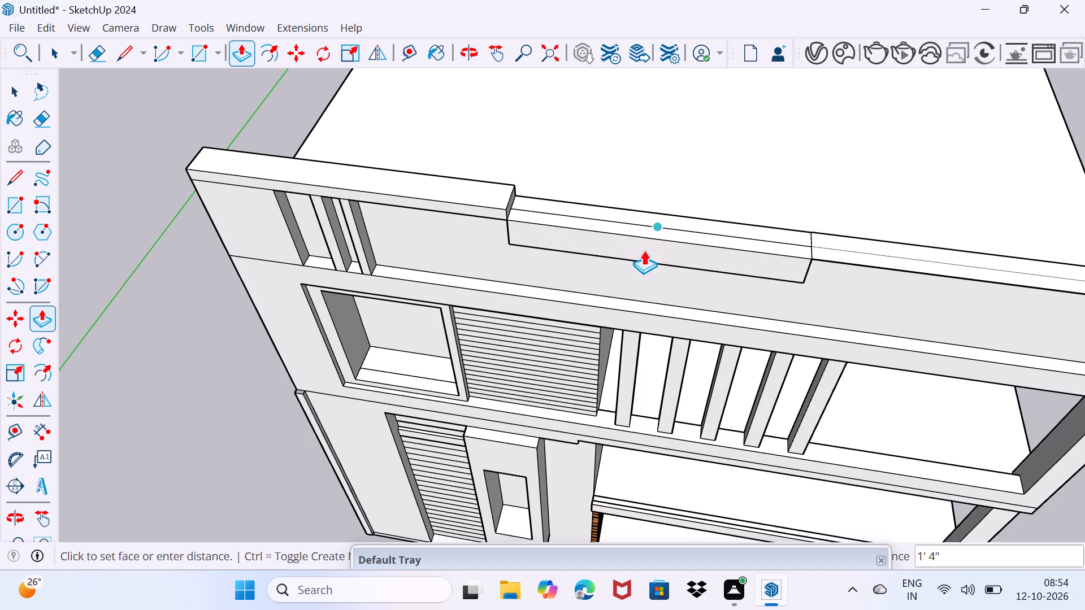
{"action": "key", "text": "Escape"}
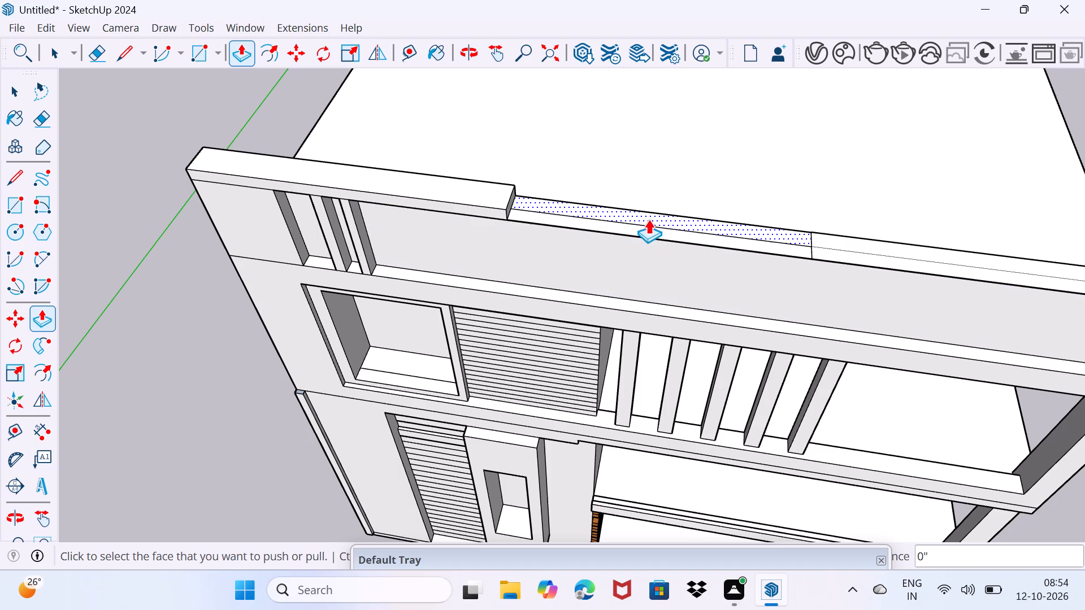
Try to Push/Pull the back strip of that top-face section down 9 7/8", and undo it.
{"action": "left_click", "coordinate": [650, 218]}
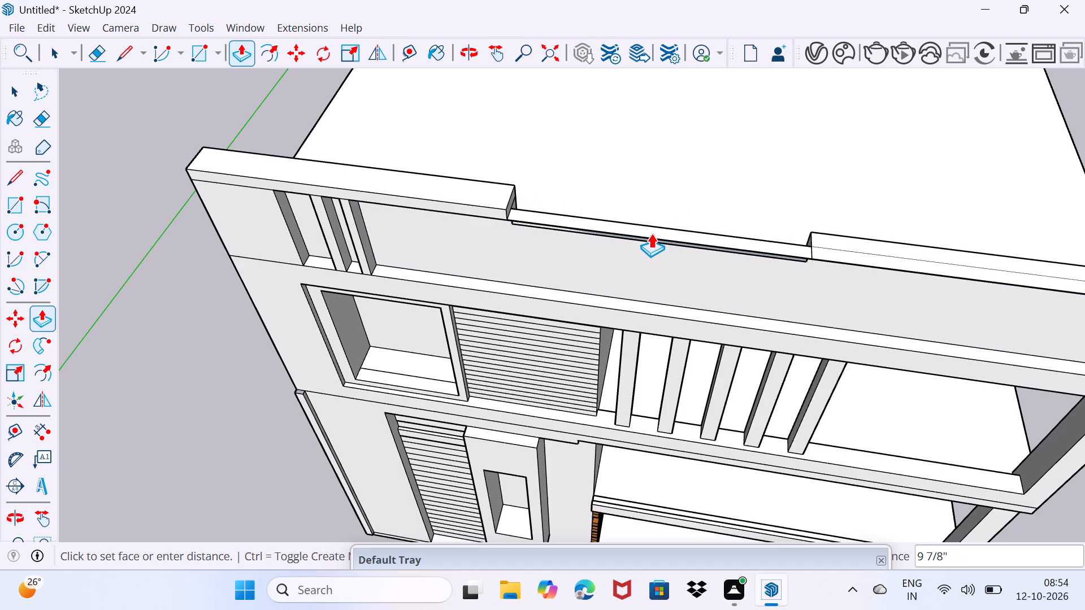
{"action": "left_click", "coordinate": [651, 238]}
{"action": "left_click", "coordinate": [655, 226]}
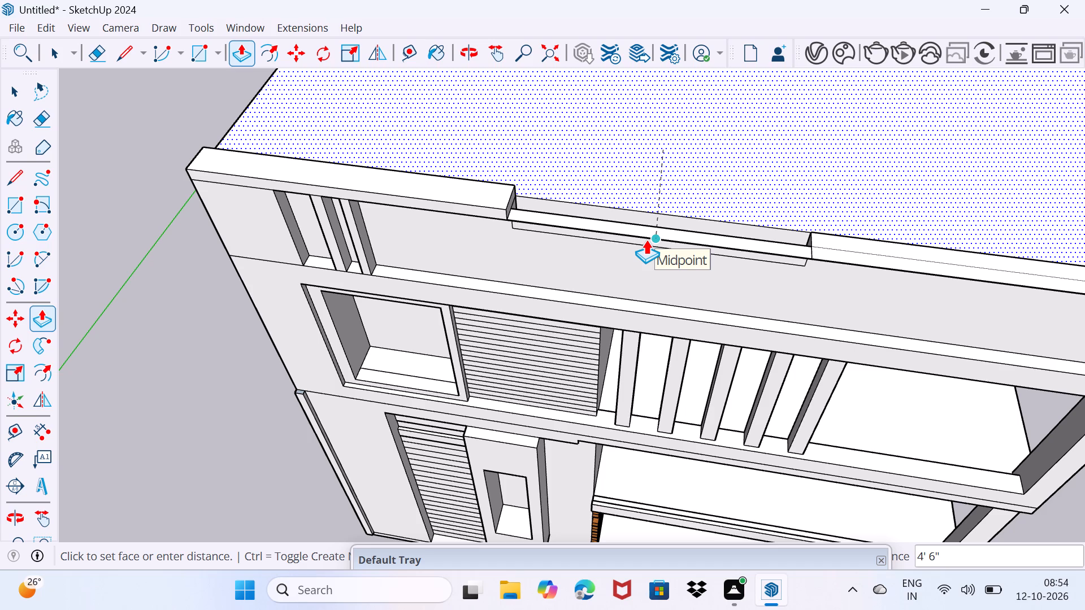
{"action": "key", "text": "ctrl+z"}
Push/Pull the front strip of the top-face section down 1' 7 1/8".
{"action": "left_click", "coordinate": [645, 227]}
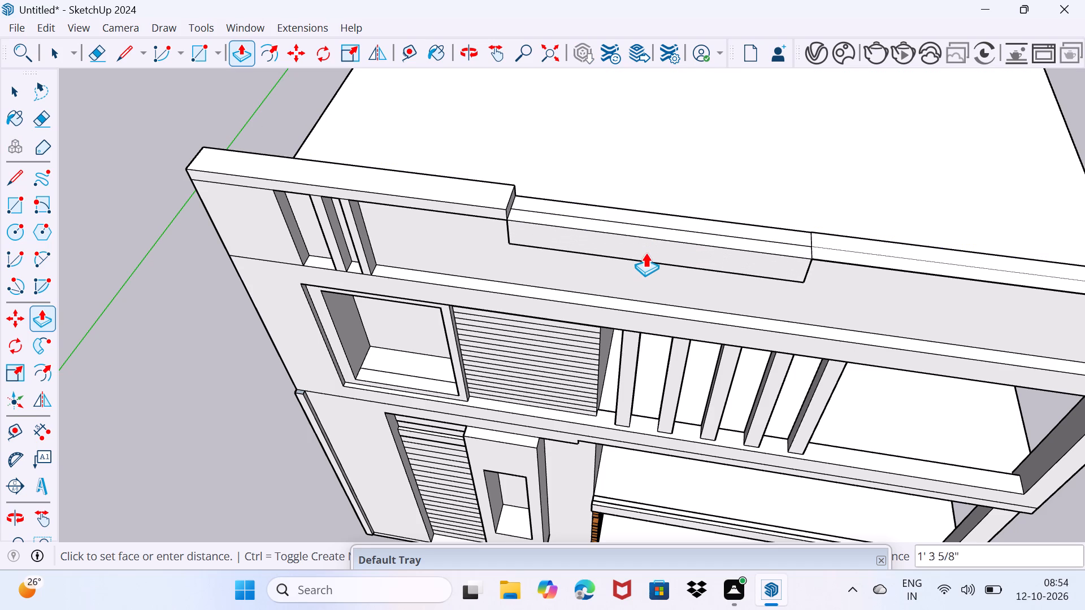
{"action": "left_click", "coordinate": [645, 256]}
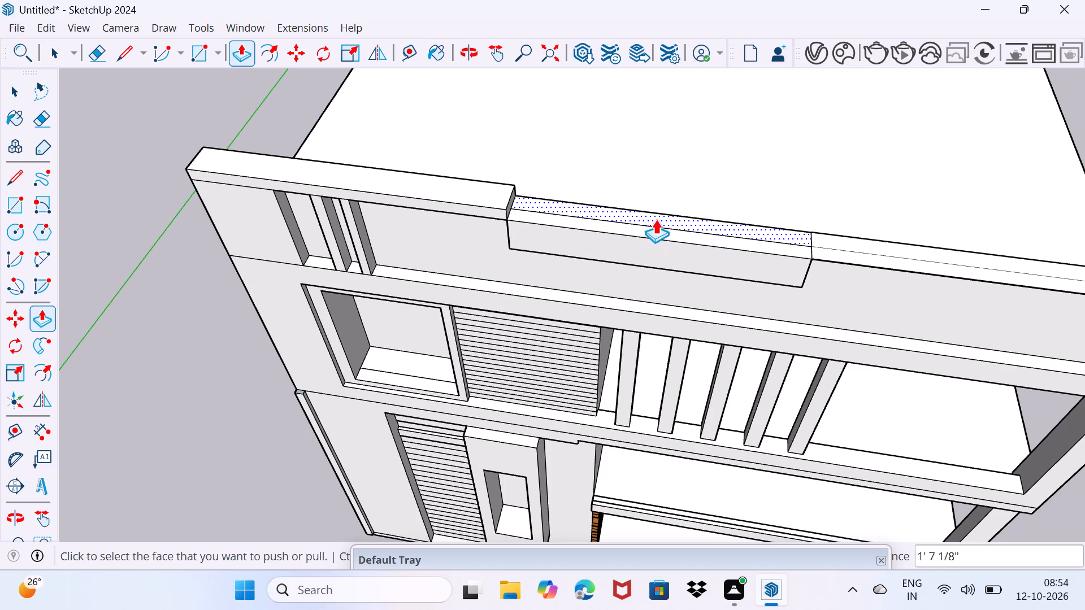
Delete the rectangular face below the front strip on the parapet's front.
{"action": "key", "text": "space"}
{"action": "left_click", "coordinate": [628, 252]}
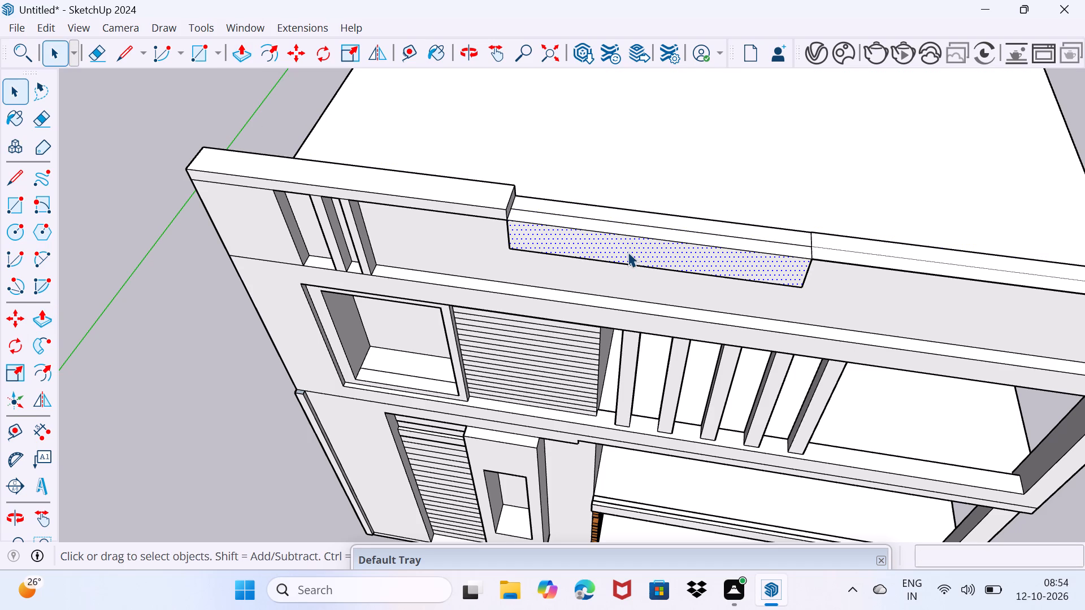
{"action": "key", "text": "0"}
{"action": "key", "text": "Delete"}
{"action": "middle_click_drag", "start_coordinate": [624, 254], "coordinate": [624, 223]}
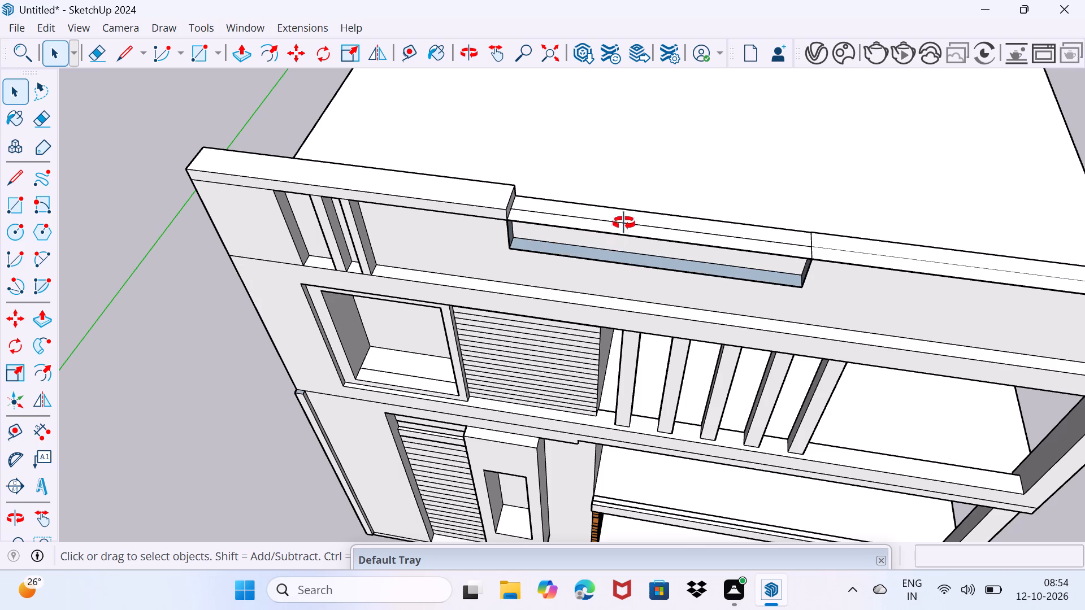
Erase the edges of the leftover top strip and back panel between the raised end and the lower parapet section, opening a notch.
{"action": "middle_click_drag", "start_coordinate": [624, 223], "coordinate": [624, 197]}
{"action": "left_click", "coordinate": [606, 164]}
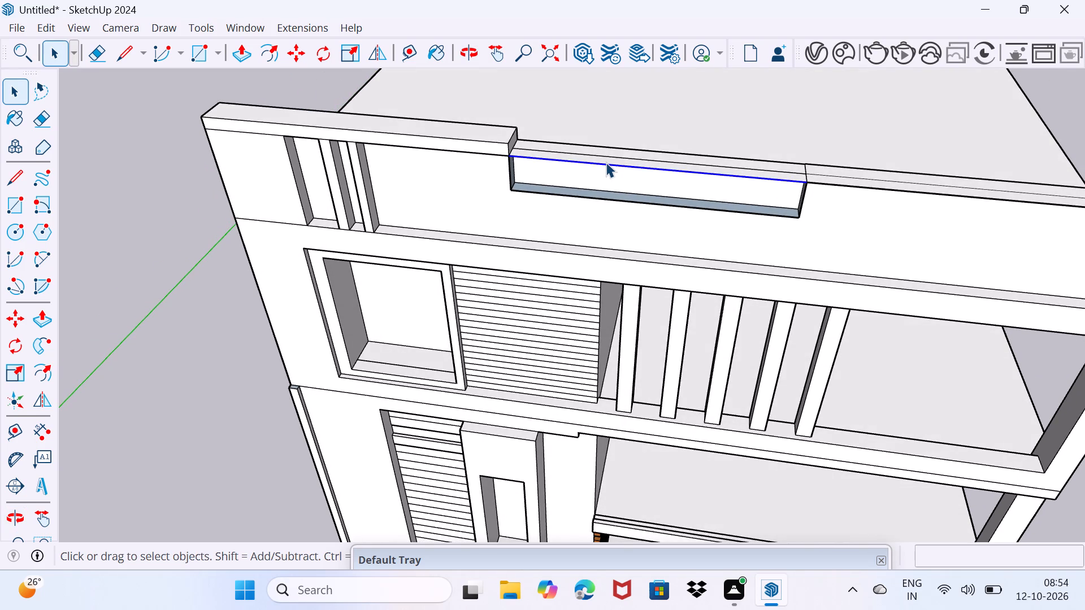
{"action": "key", "text": "e"}
{"action": "left_click", "coordinate": [606, 162]}
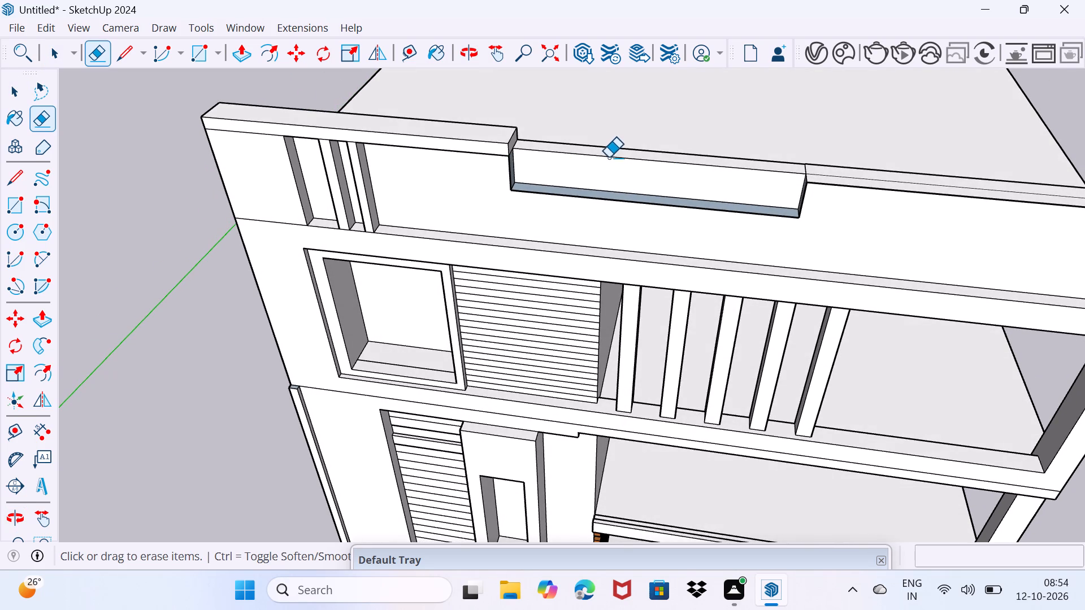
{"action": "left_click_drag", "start_coordinate": [609, 159], "coordinate": [610, 154]}
{"action": "left_click_drag", "start_coordinate": [611, 158], "coordinate": [620, 133]}
{"action": "middle_click_drag", "start_coordinate": [604, 185], "coordinate": [603, 198]}
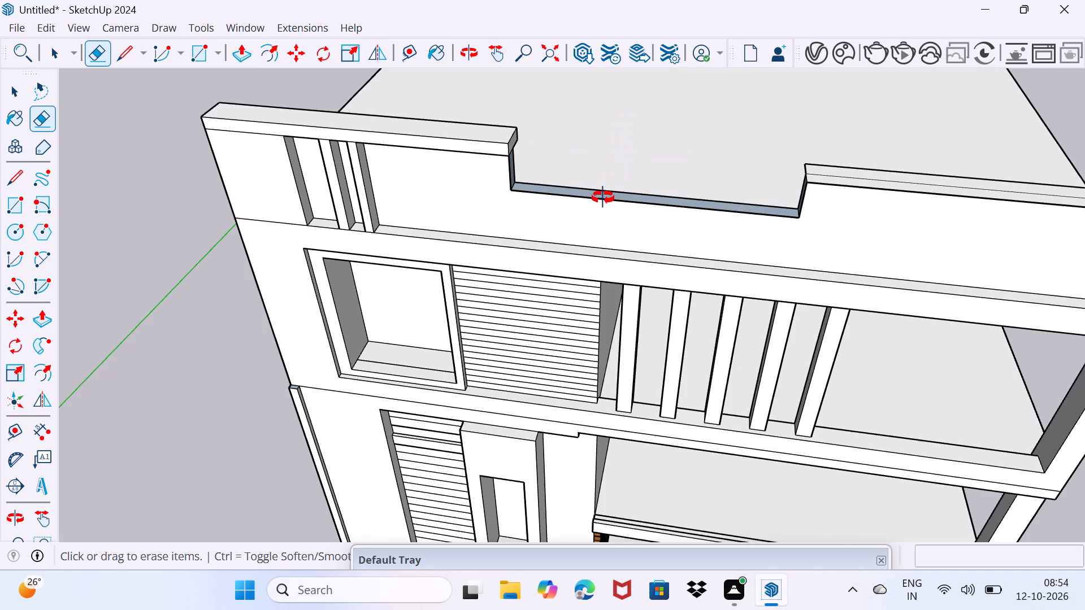
{"action": "middle_click_drag", "start_coordinate": [603, 198], "coordinate": [621, 238]}
{"action": "key", "text": "space"}
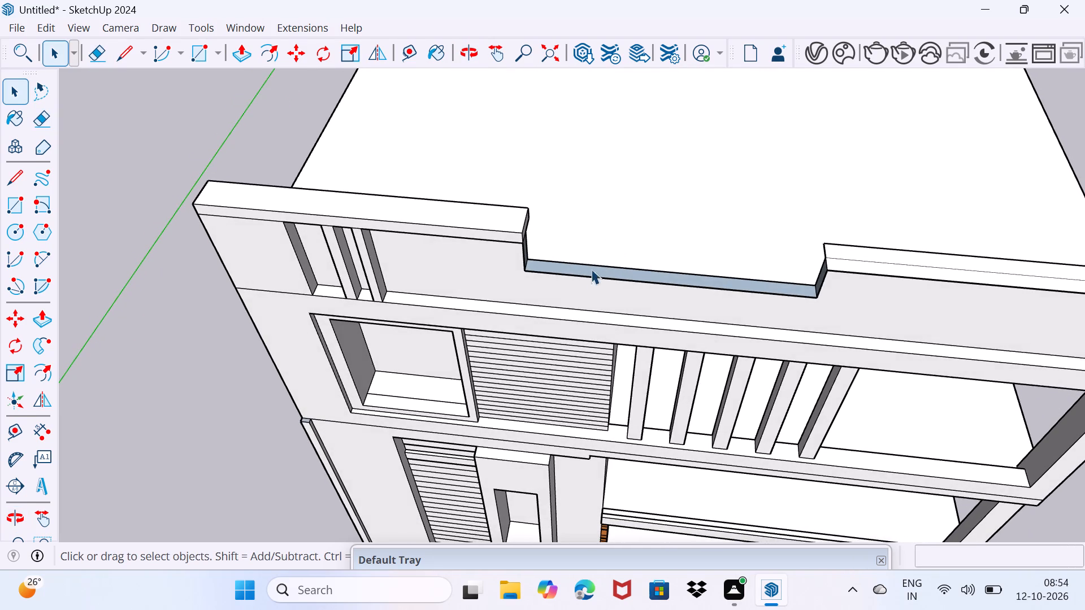
Push/Pull the bottom face of the parapet notch down 9 7/8".
{"action": "scroll", "coordinate": [577, 276], "scroll_direction": "up", "scroll_amount": 2}
{"action": "middle_click_drag", "start_coordinate": [577, 276], "coordinate": [574, 263]}
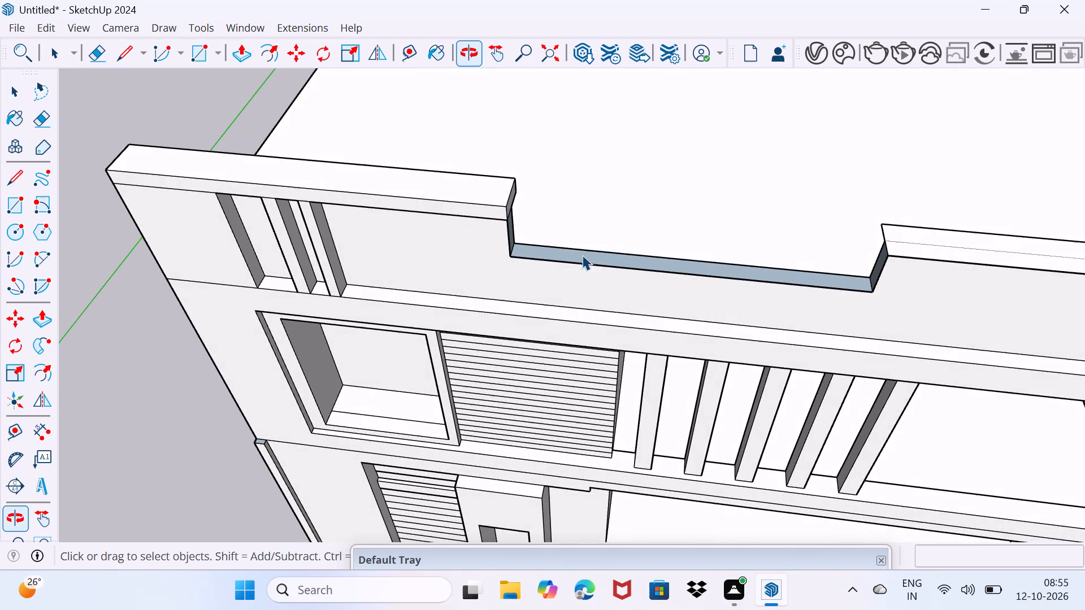
{"action": "scroll", "coordinate": [605, 251], "scroll_direction": "up", "scroll_amount": 2}
{"action": "scroll", "coordinate": [702, 247], "scroll_direction": "down", "scroll_amount": 3}
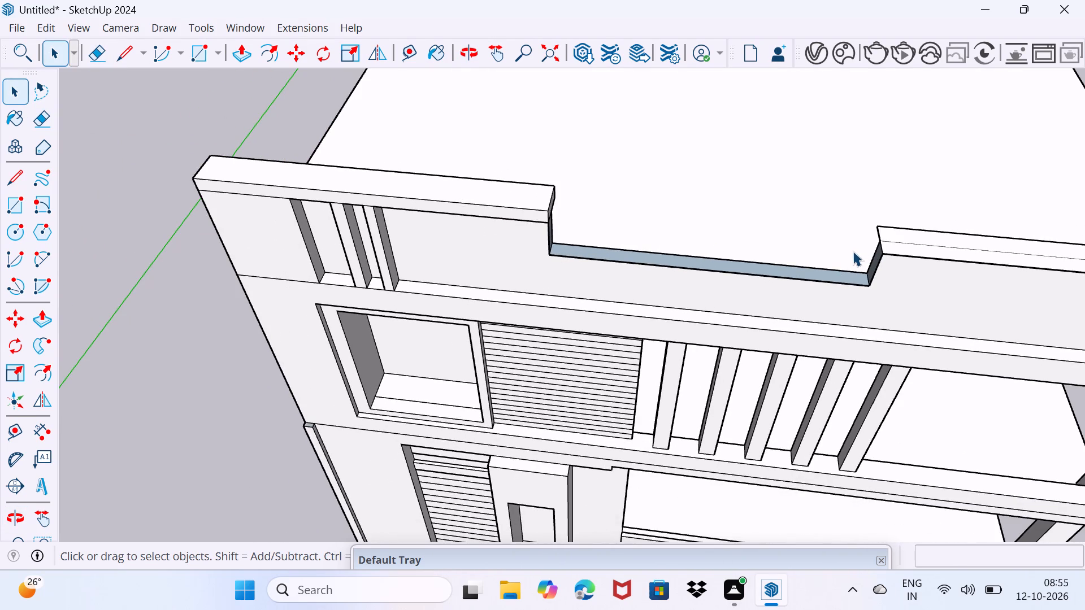
{"action": "scroll", "coordinate": [802, 277], "scroll_direction": "up", "scroll_amount": 1}
{"action": "left_click", "coordinate": [800, 274]}
{"action": "middle_click_drag", "start_coordinate": [800, 274], "coordinate": [800, 281]}
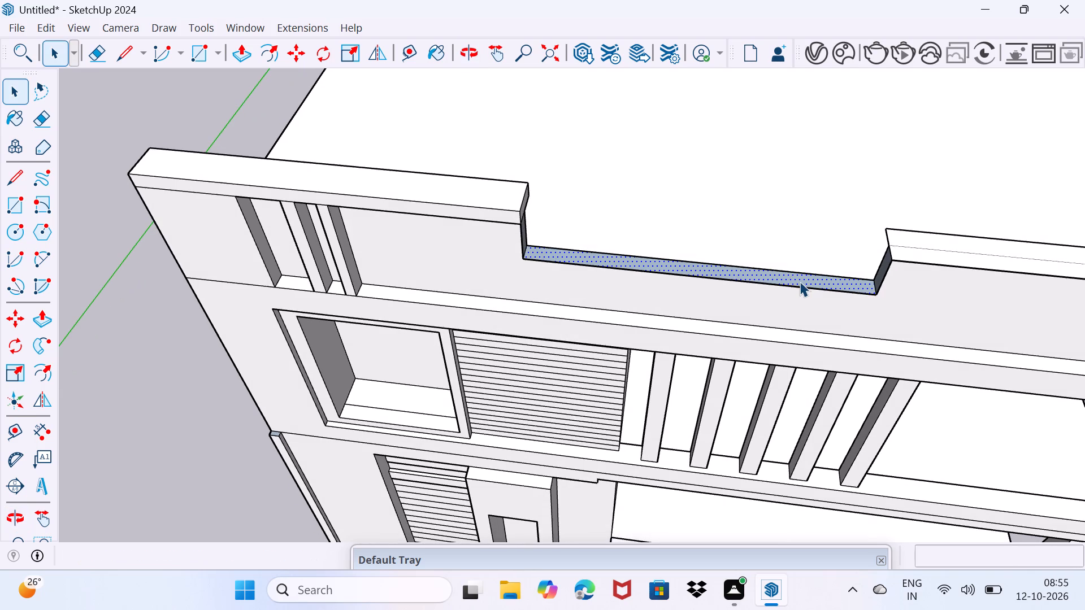
{"action": "key", "text": "p"}
{"action": "left_click", "coordinate": [800, 281]}
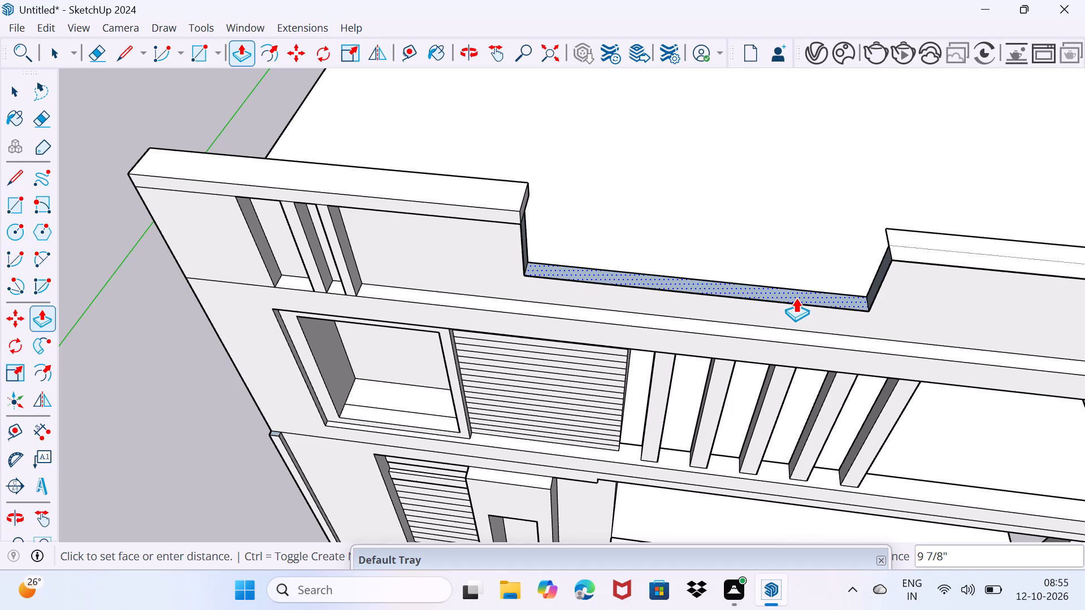
{"action": "left_click", "coordinate": [796, 298]}
{"action": "key", "text": "space"}
{"action": "left_click_drag", "start_coordinate": [762, 282], "coordinate": [765, 247]}
Erase the short overhanging end edge of the top face on the lower parapet section beyond the notch.
{"action": "middle_click_drag", "start_coordinate": [752, 276], "coordinate": [837, 223]}
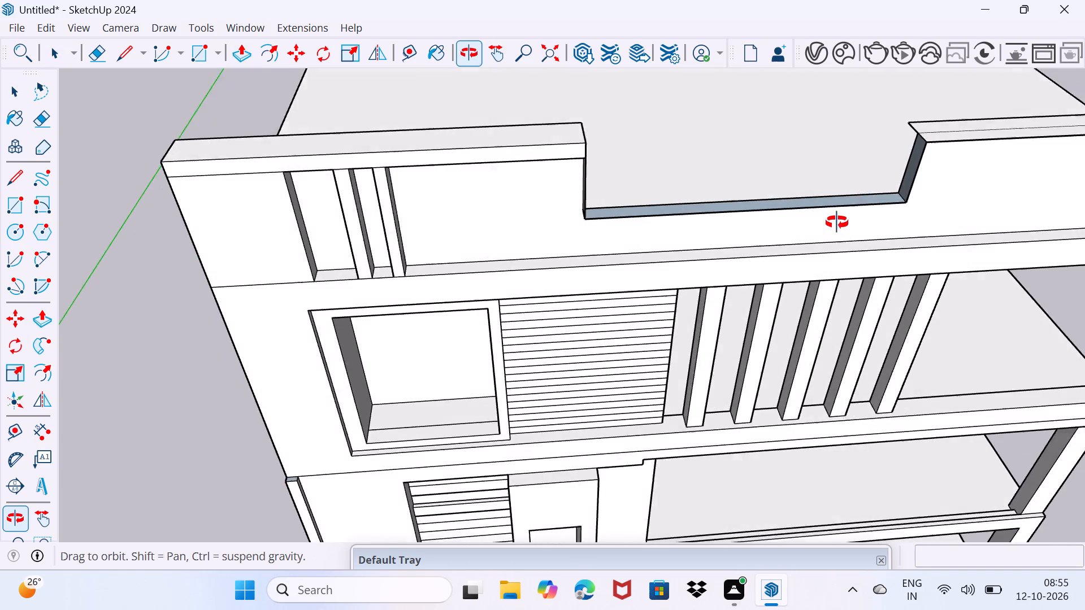
{"action": "middle_click_drag", "start_coordinate": [837, 223], "coordinate": [533, 262]}
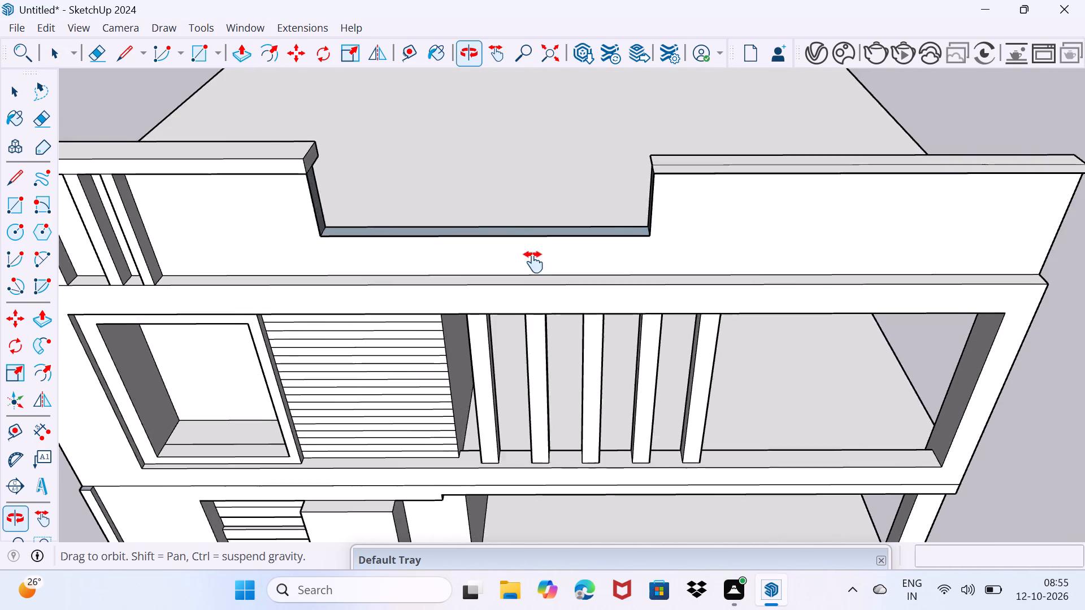
{"action": "middle_click_drag", "start_coordinate": [533, 262], "coordinate": [518, 262]}
{"action": "scroll", "coordinate": [594, 211], "scroll_direction": "up", "scroll_amount": 2}
{"action": "middle_click_drag", "start_coordinate": [587, 202], "coordinate": [660, 216]}
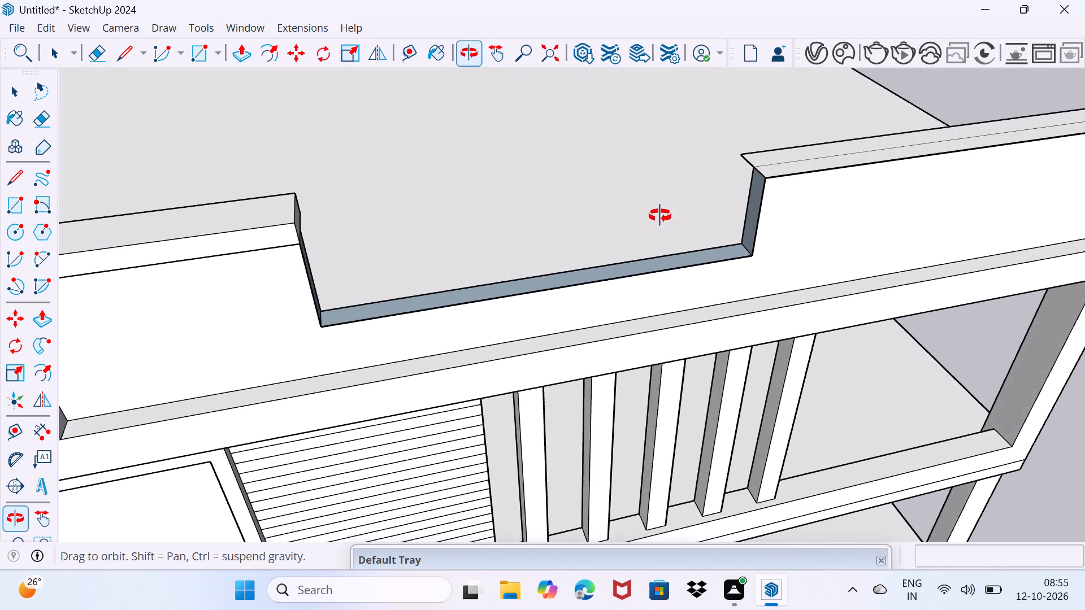
{"action": "middle_click_drag", "start_coordinate": [660, 216], "coordinate": [730, 208]}
{"action": "scroll", "coordinate": [804, 164], "scroll_direction": "up", "scroll_amount": 2}
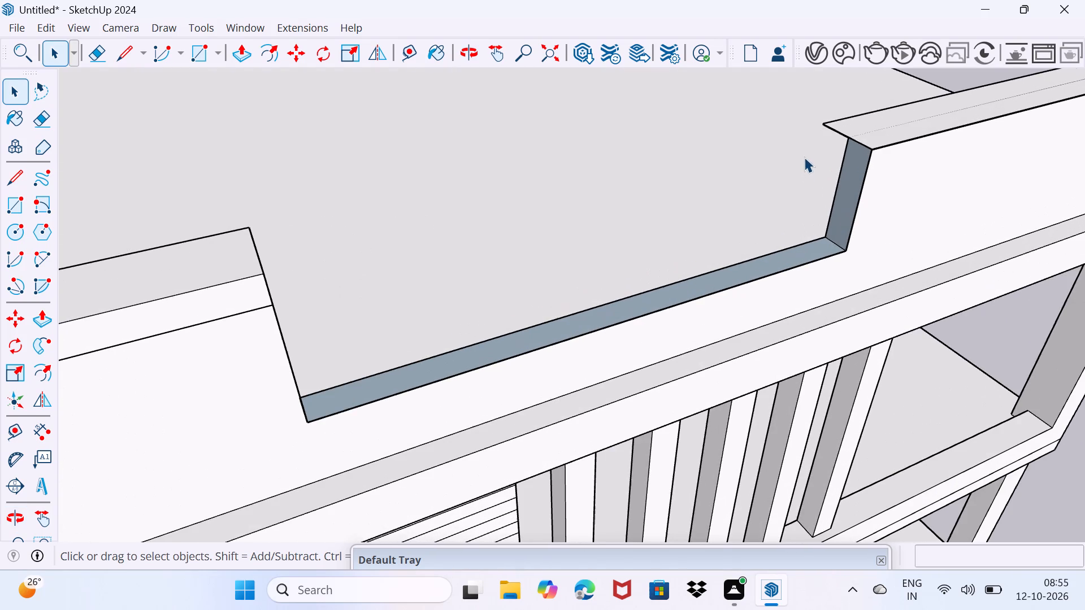
{"action": "middle_click_drag", "start_coordinate": [855, 130], "coordinate": [857, 148]}
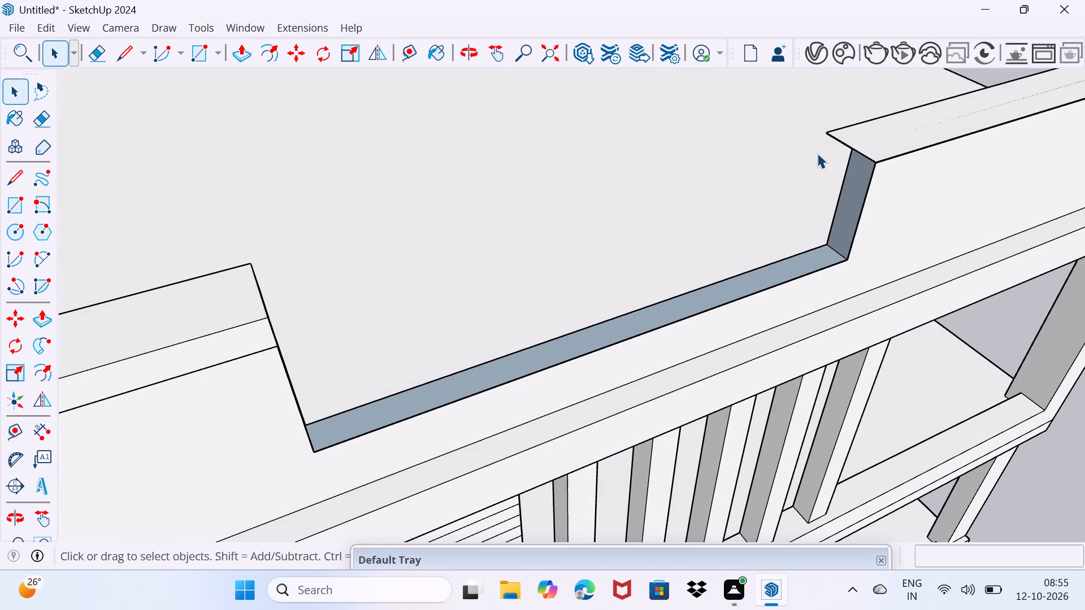
{"action": "key", "text": "e"}
{"action": "left_click_drag", "start_coordinate": [832, 139], "coordinate": [840, 133]}
{"action": "left_click", "coordinate": [847, 127]}
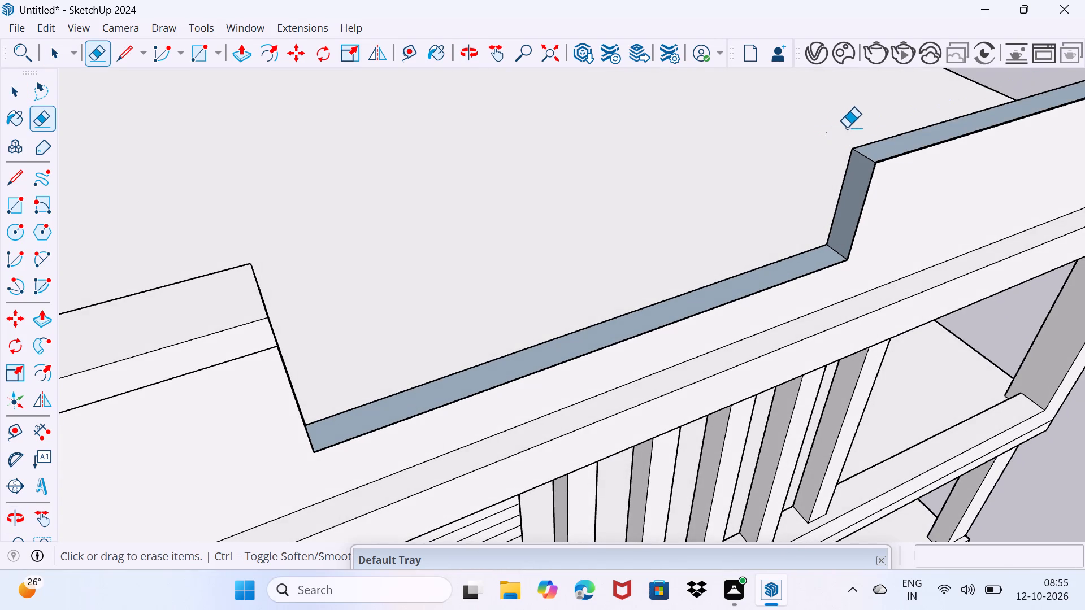
Push/Pull the notched parapet's front face forward 8 5/16", flush with the band below it.
{"action": "scroll", "coordinate": [917, 174], "scroll_direction": "down", "scroll_amount": 6}
{"action": "middle_click_drag", "start_coordinate": [934, 194], "coordinate": [695, 212]}
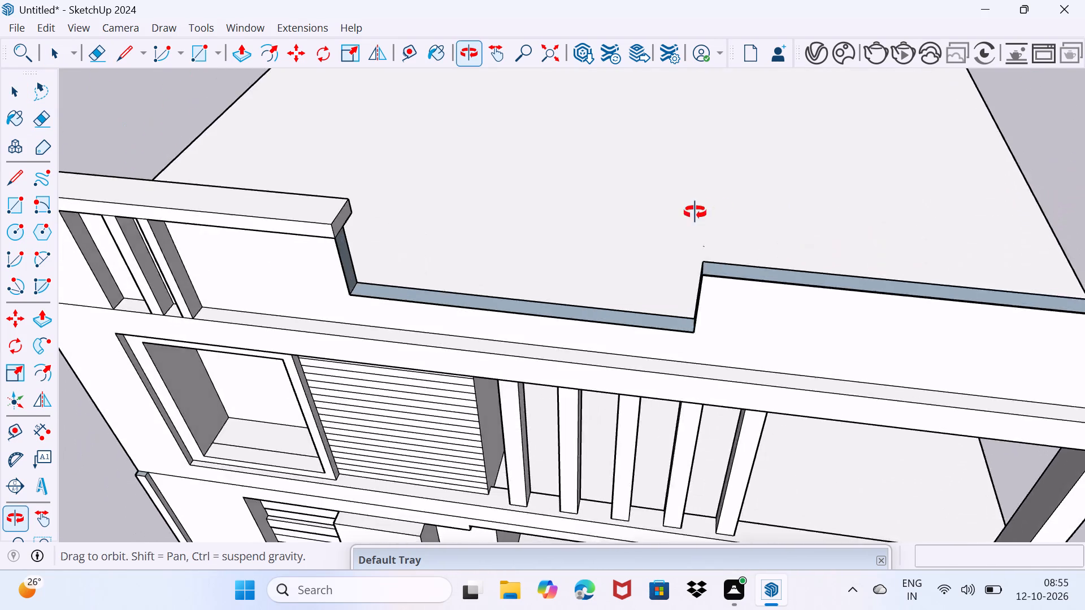
{"action": "middle_click_drag", "start_coordinate": [695, 212], "coordinate": [683, 180]}
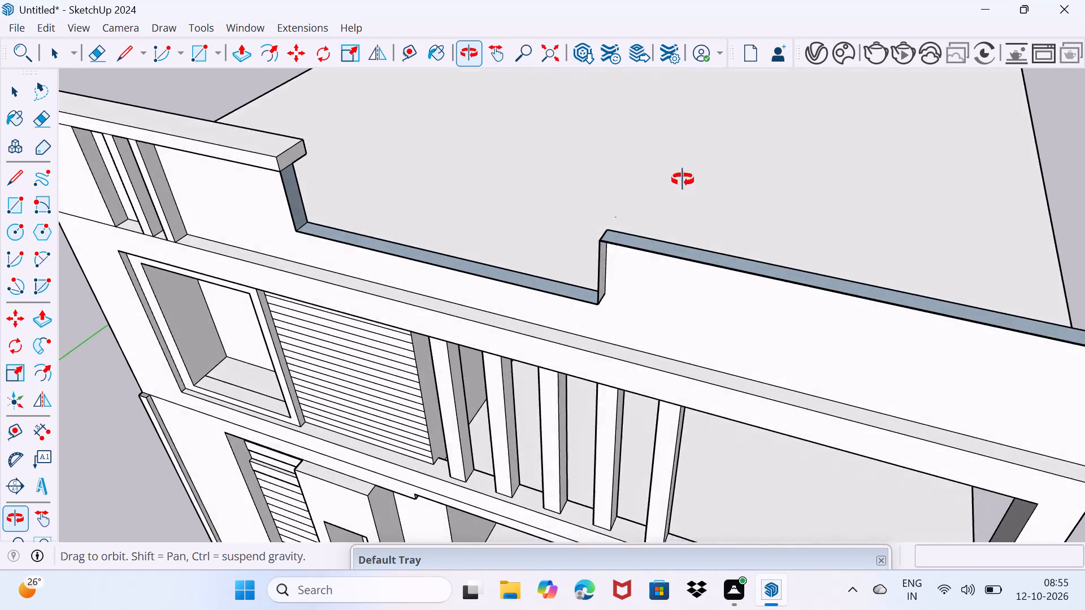
{"action": "middle_click_drag", "start_coordinate": [683, 180], "coordinate": [698, 163]}
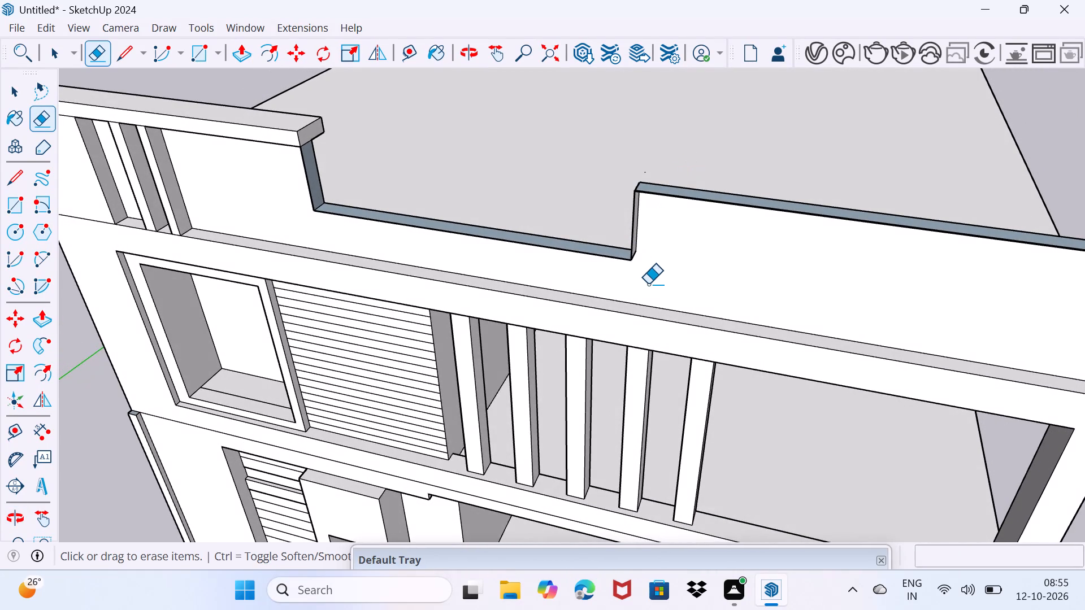
{"action": "scroll", "coordinate": [648, 284], "scroll_direction": "up", "scroll_amount": 5}
{"action": "middle_click_drag", "start_coordinate": [640, 281], "coordinate": [452, 276]}
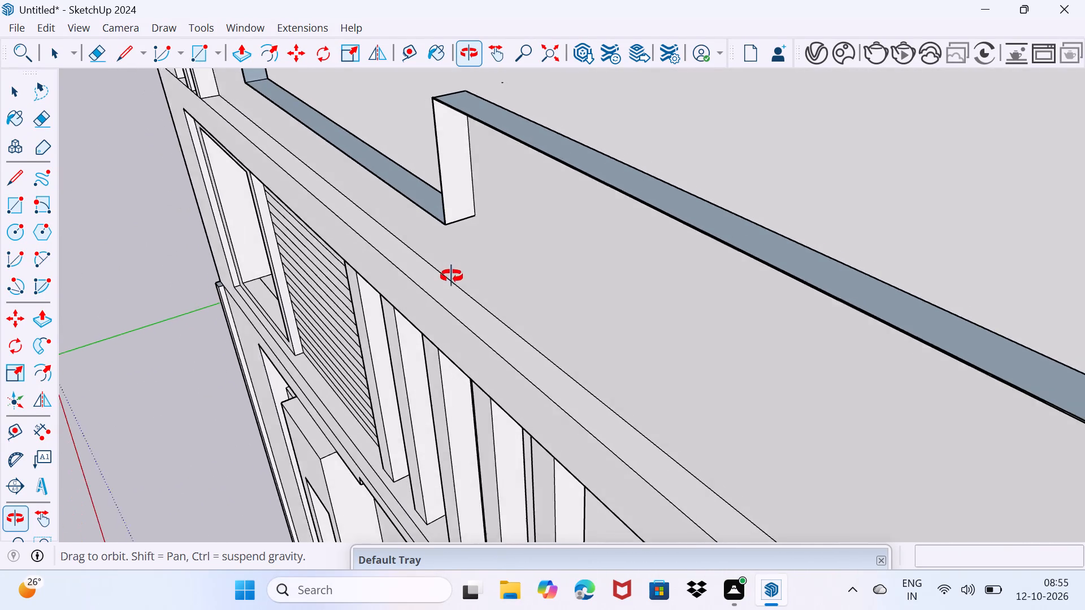
{"action": "middle_click_drag", "start_coordinate": [452, 276], "coordinate": [517, 272]}
{"action": "key", "text": "space"}
{"action": "left_click", "coordinate": [625, 235]}
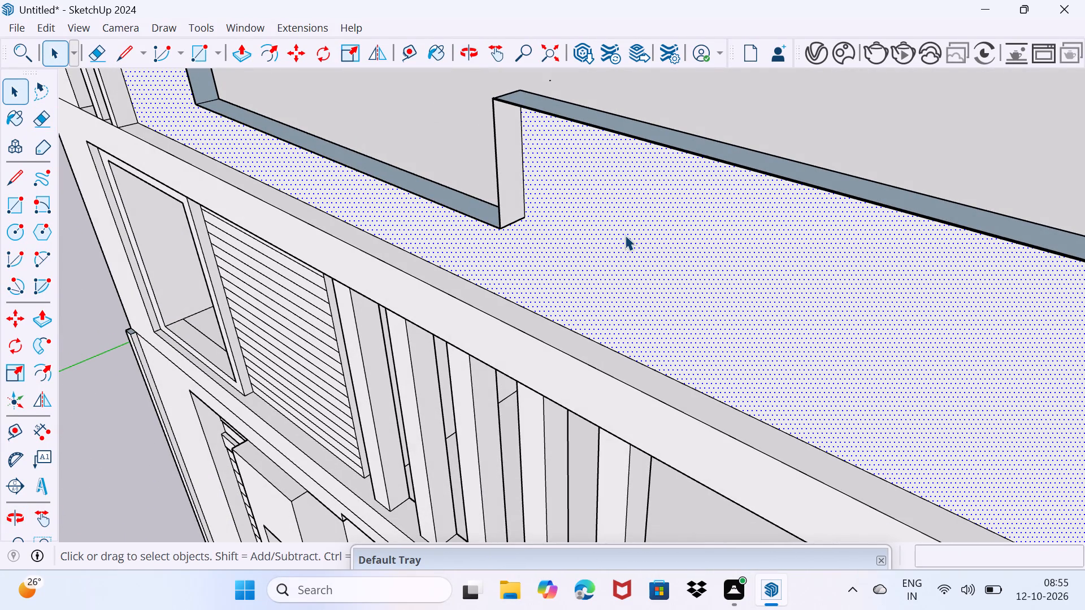
{"action": "key", "text": "p"}
{"action": "left_click", "coordinate": [626, 235]}
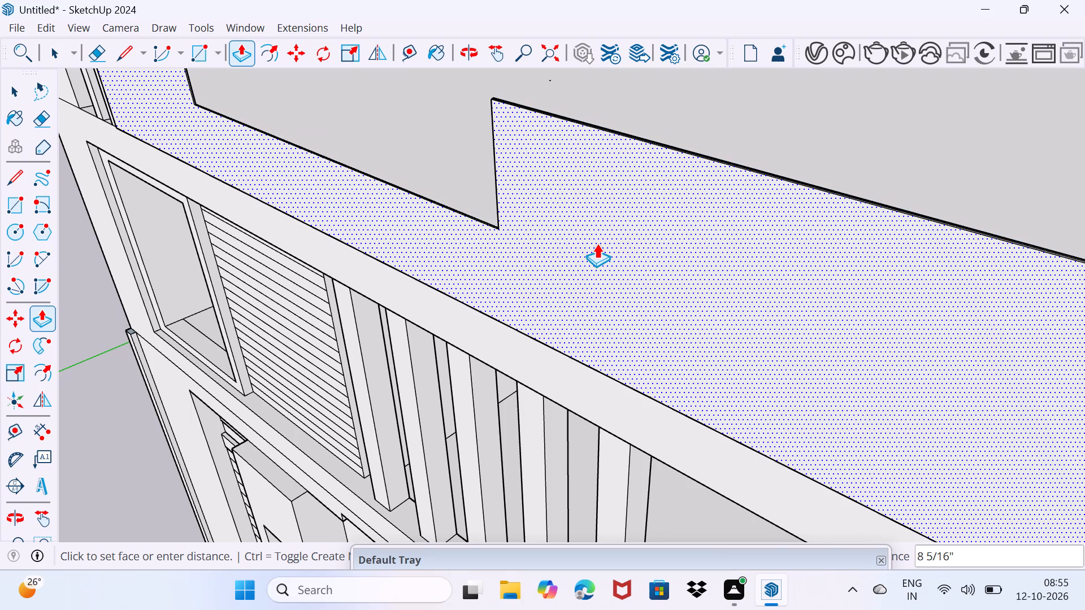
{"action": "left_click", "coordinate": [597, 243]}
{"action": "key", "text": "space"}
{"action": "left_click_drag", "start_coordinate": [546, 250], "coordinate": [577, 224]}
Move the vertical edge beside the last parapet slat 8 5/16" along the red axis, away from the slats.
{"action": "scroll", "coordinate": [501, 231], "scroll_direction": "down", "scroll_amount": 8}
{"action": "middle_click_drag", "start_coordinate": [255, 232], "coordinate": [496, 185]}
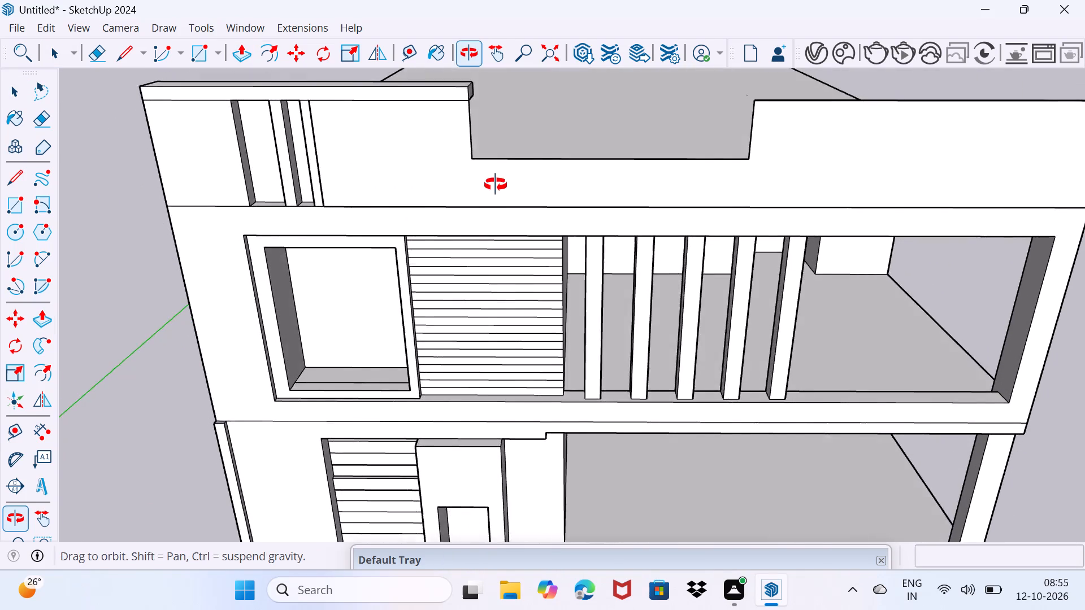
{"action": "middle_click_drag", "start_coordinate": [496, 185], "coordinate": [509, 180]}
{"action": "scroll", "coordinate": [368, 169], "scroll_direction": "up", "scroll_amount": 2}
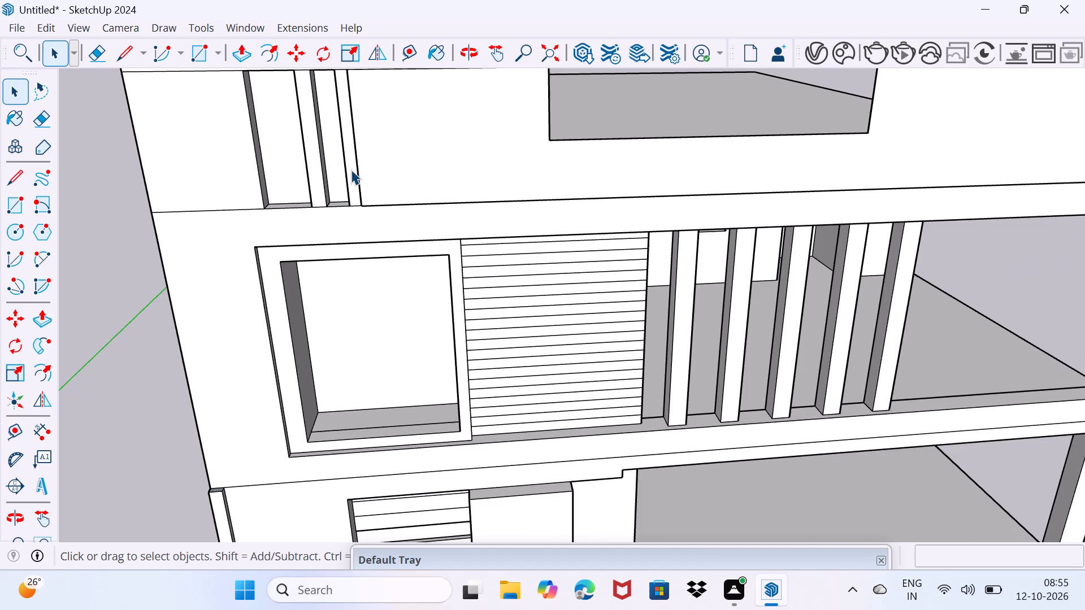
{"action": "scroll", "coordinate": [351, 169], "scroll_direction": "up", "scroll_amount": 3}
{"action": "scroll", "coordinate": [351, 169], "scroll_direction": "down", "scroll_amount": 4}
{"action": "scroll", "coordinate": [357, 167], "scroll_direction": "up", "scroll_amount": 3}
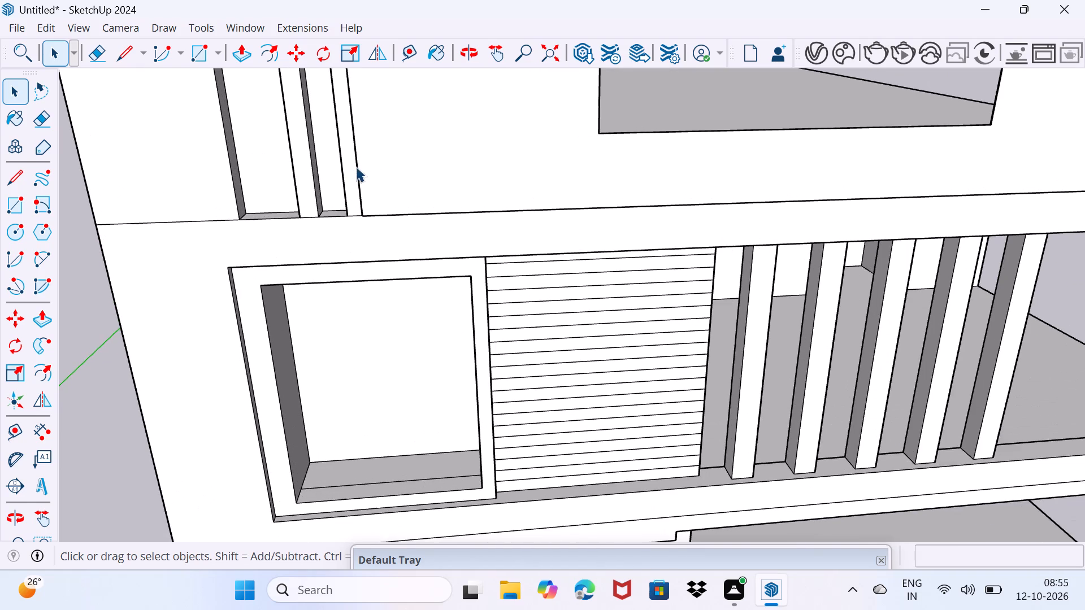
{"action": "middle_click_drag", "start_coordinate": [356, 167], "coordinate": [346, 176]}
{"action": "scroll", "coordinate": [354, 174], "scroll_direction": "down", "scroll_amount": 5}
{"action": "left_click", "coordinate": [354, 173]}
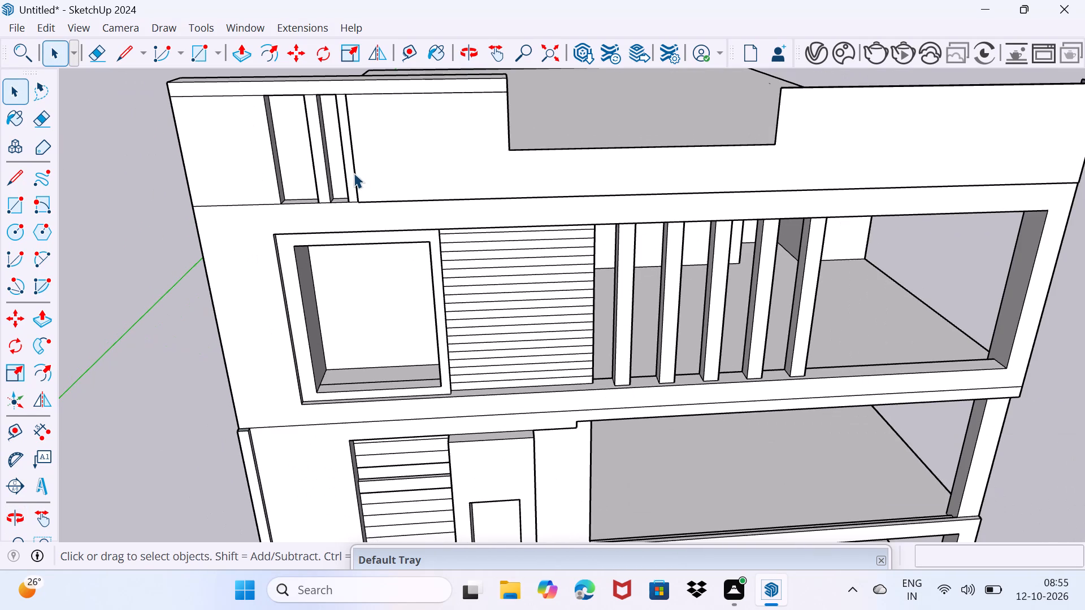
{"action": "key", "text": "m"}
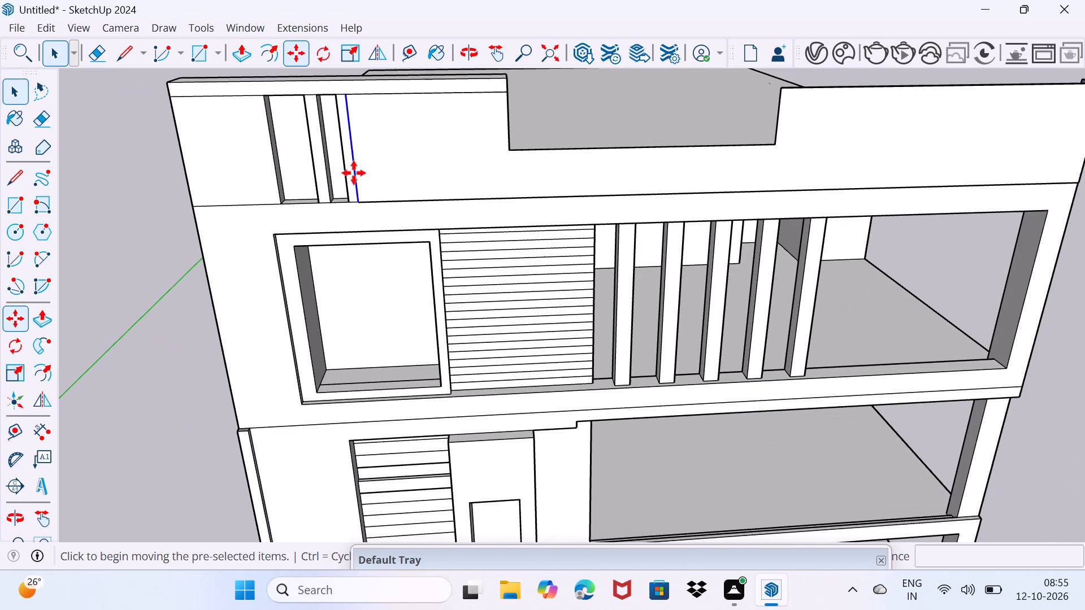
{"action": "left_click", "coordinate": [357, 203]}
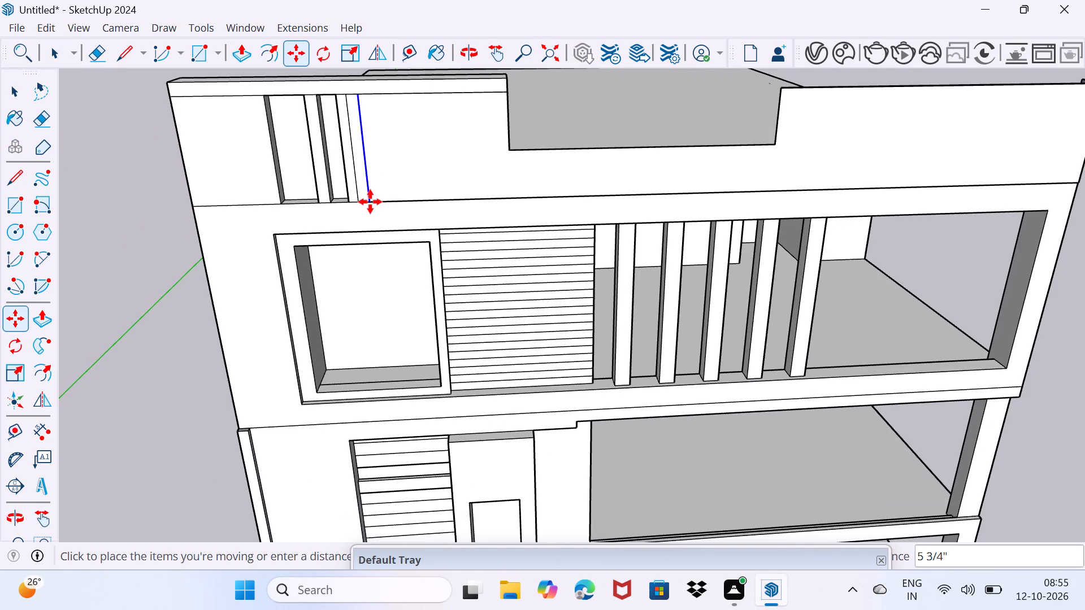
{"action": "left_click", "coordinate": [375, 202]}
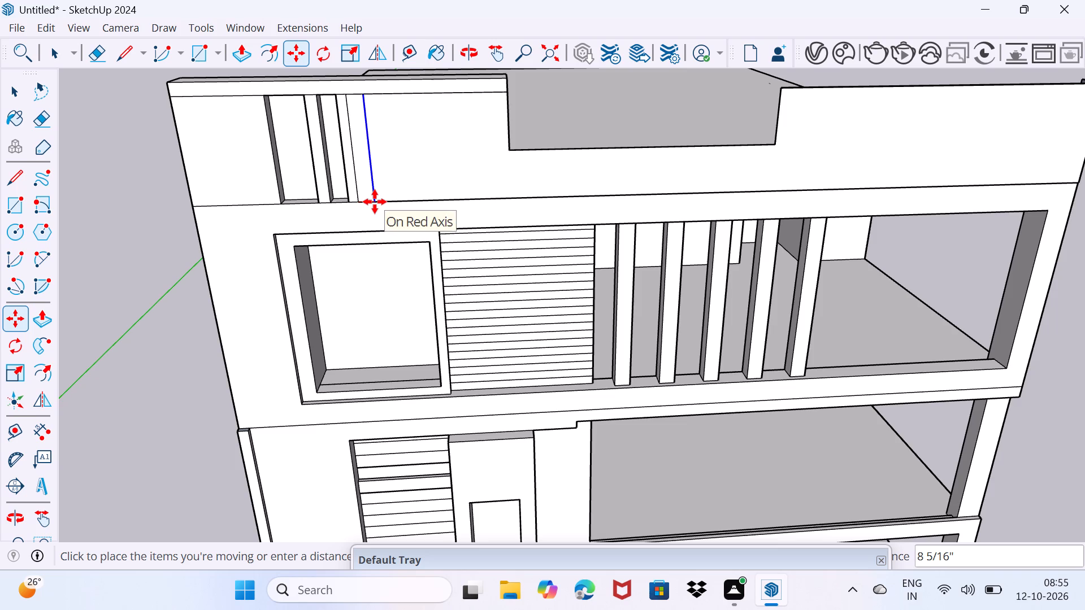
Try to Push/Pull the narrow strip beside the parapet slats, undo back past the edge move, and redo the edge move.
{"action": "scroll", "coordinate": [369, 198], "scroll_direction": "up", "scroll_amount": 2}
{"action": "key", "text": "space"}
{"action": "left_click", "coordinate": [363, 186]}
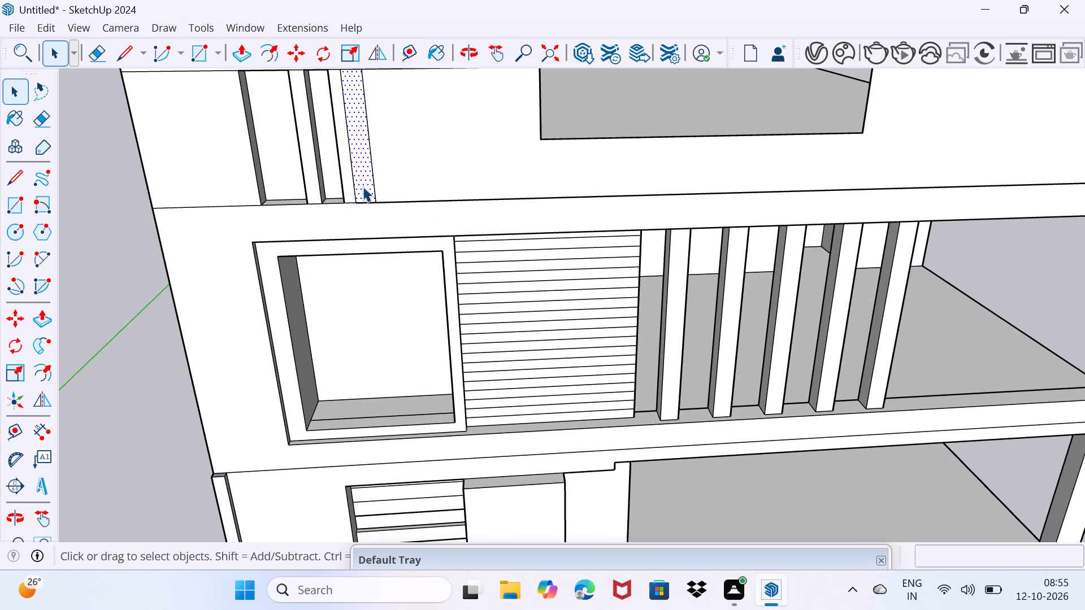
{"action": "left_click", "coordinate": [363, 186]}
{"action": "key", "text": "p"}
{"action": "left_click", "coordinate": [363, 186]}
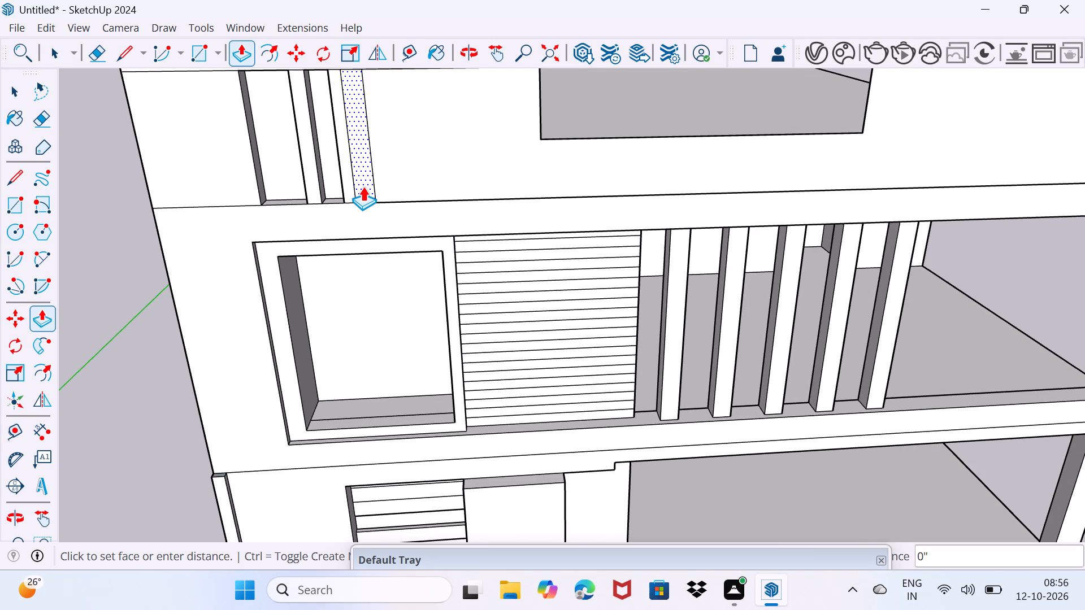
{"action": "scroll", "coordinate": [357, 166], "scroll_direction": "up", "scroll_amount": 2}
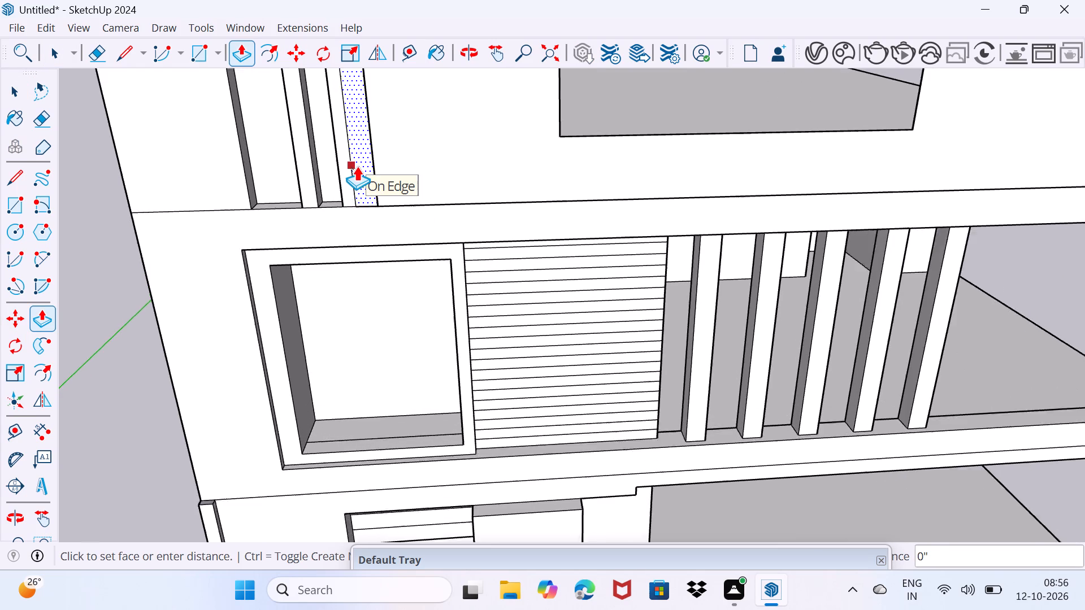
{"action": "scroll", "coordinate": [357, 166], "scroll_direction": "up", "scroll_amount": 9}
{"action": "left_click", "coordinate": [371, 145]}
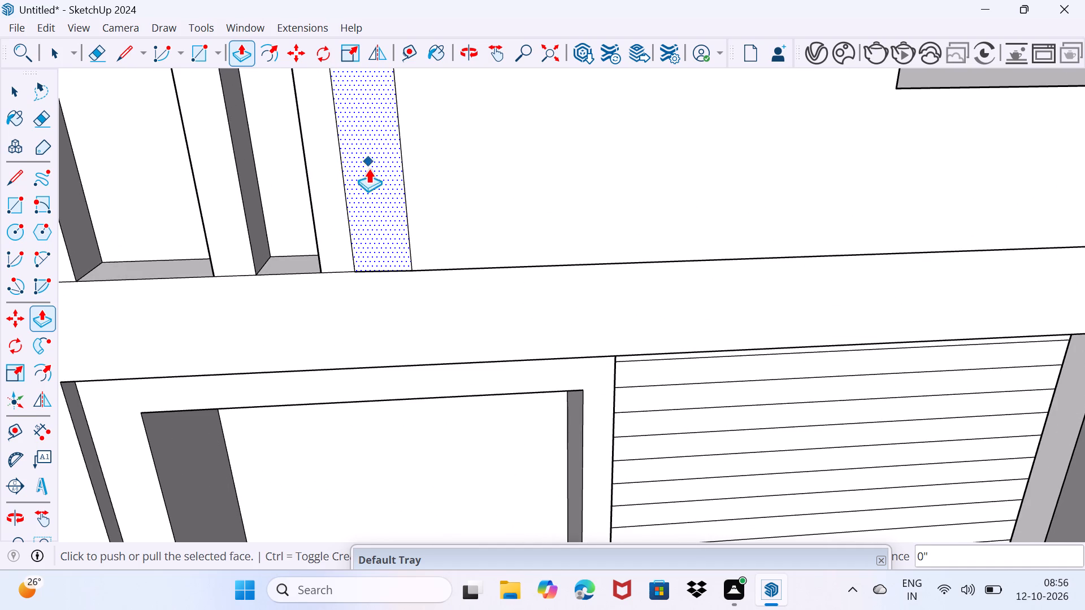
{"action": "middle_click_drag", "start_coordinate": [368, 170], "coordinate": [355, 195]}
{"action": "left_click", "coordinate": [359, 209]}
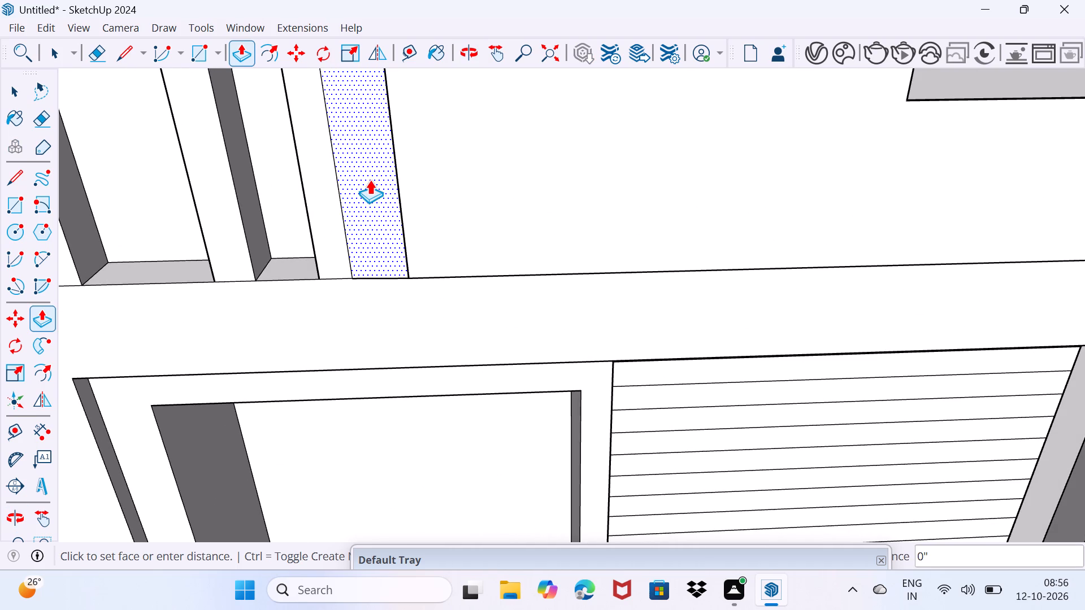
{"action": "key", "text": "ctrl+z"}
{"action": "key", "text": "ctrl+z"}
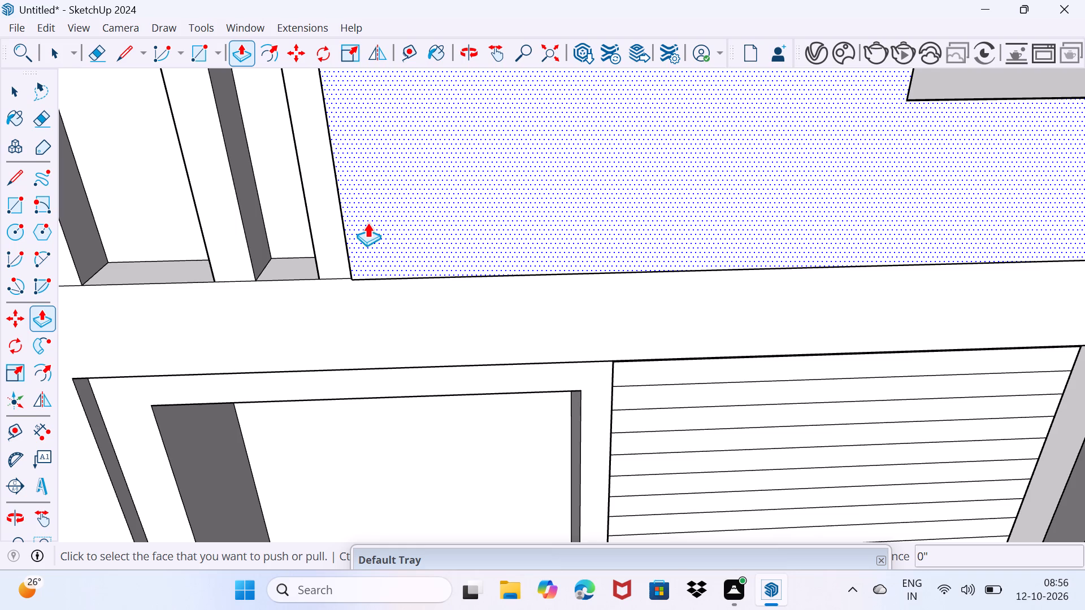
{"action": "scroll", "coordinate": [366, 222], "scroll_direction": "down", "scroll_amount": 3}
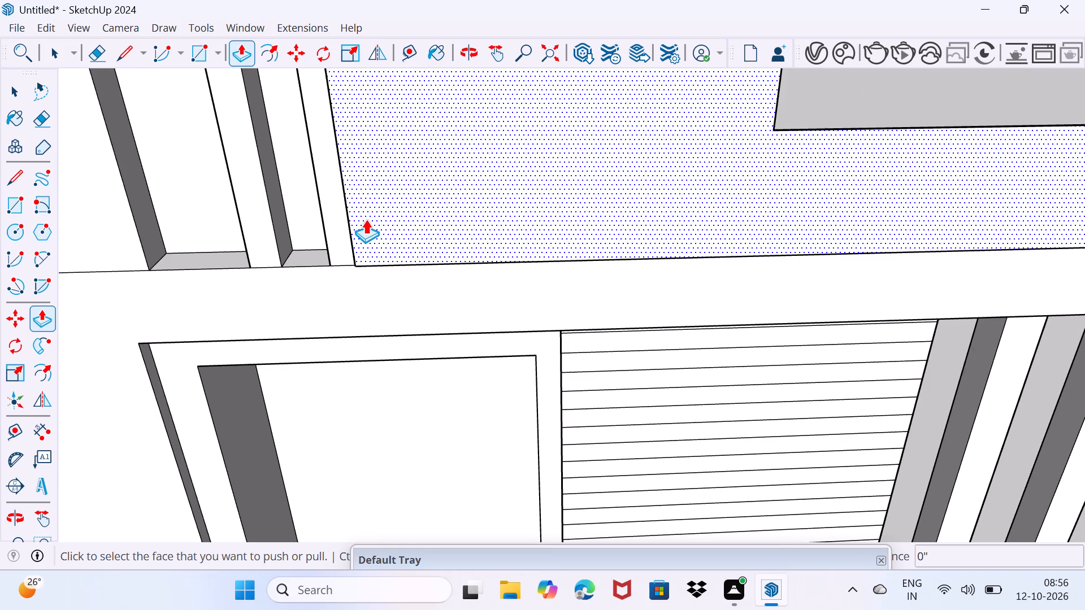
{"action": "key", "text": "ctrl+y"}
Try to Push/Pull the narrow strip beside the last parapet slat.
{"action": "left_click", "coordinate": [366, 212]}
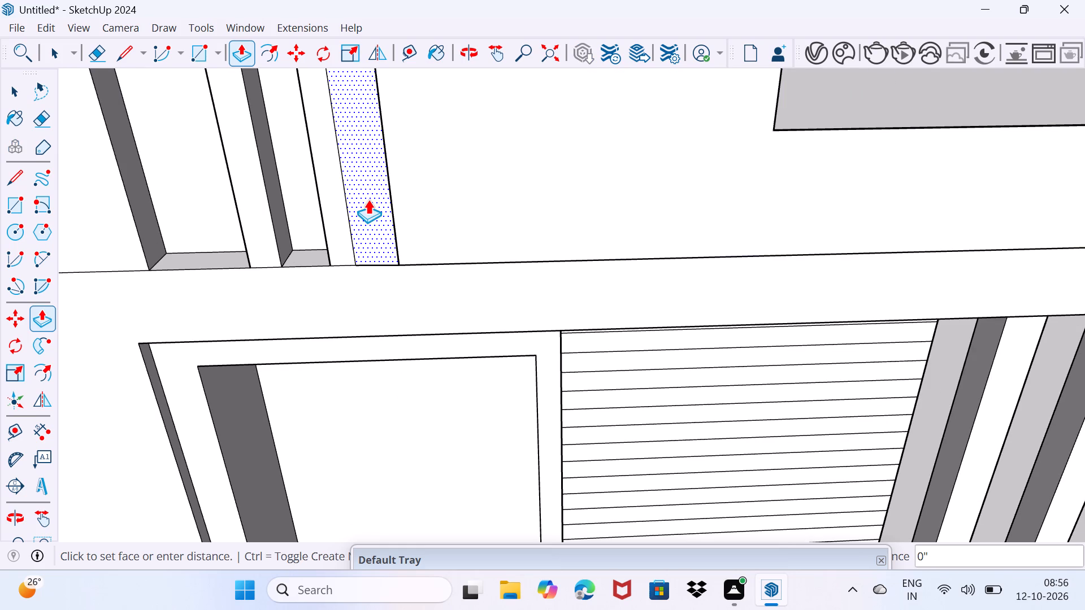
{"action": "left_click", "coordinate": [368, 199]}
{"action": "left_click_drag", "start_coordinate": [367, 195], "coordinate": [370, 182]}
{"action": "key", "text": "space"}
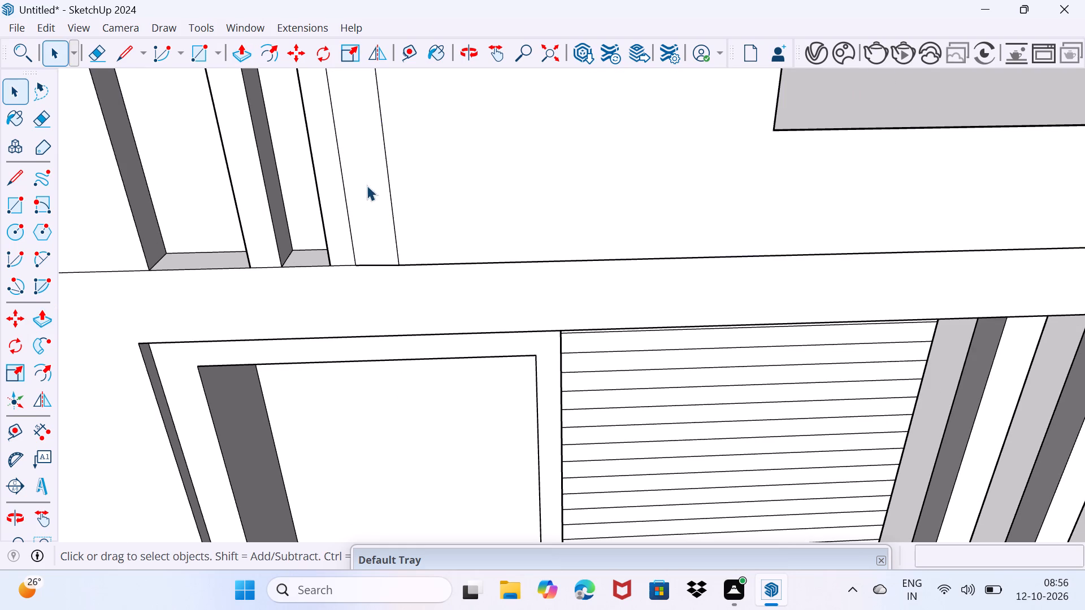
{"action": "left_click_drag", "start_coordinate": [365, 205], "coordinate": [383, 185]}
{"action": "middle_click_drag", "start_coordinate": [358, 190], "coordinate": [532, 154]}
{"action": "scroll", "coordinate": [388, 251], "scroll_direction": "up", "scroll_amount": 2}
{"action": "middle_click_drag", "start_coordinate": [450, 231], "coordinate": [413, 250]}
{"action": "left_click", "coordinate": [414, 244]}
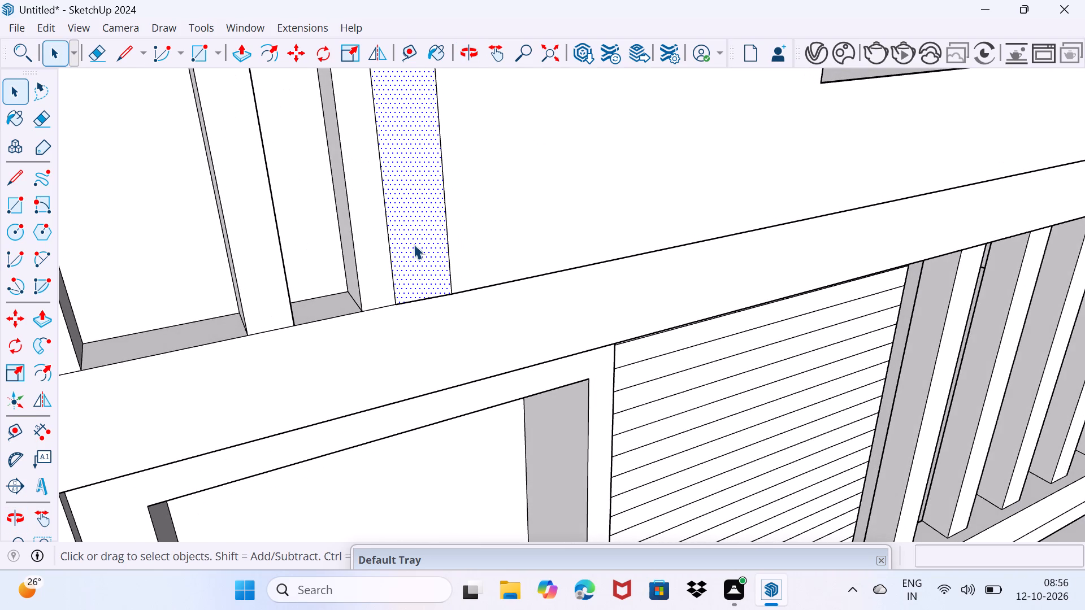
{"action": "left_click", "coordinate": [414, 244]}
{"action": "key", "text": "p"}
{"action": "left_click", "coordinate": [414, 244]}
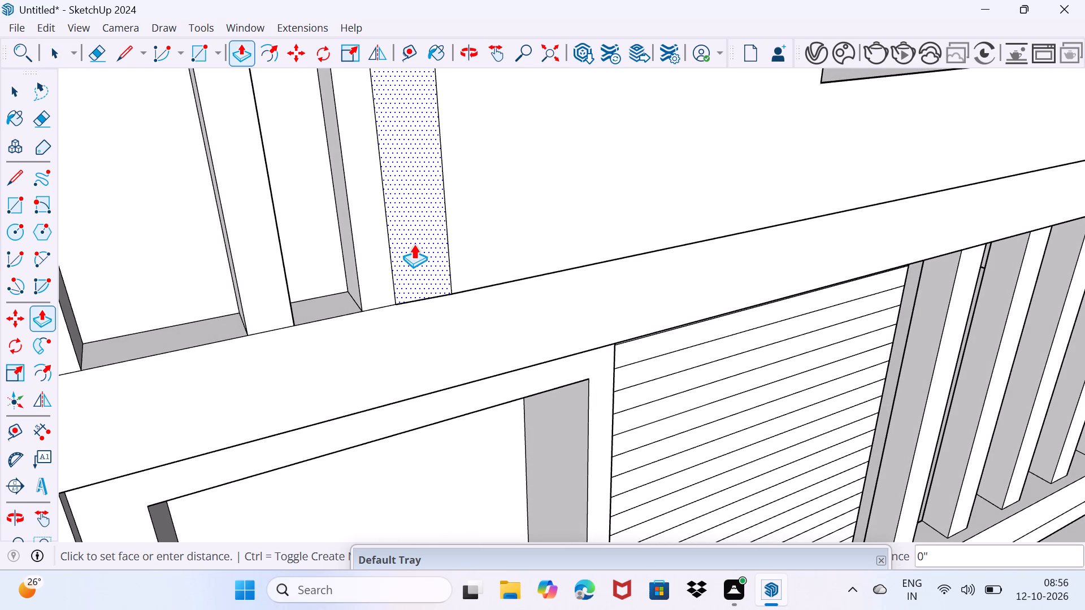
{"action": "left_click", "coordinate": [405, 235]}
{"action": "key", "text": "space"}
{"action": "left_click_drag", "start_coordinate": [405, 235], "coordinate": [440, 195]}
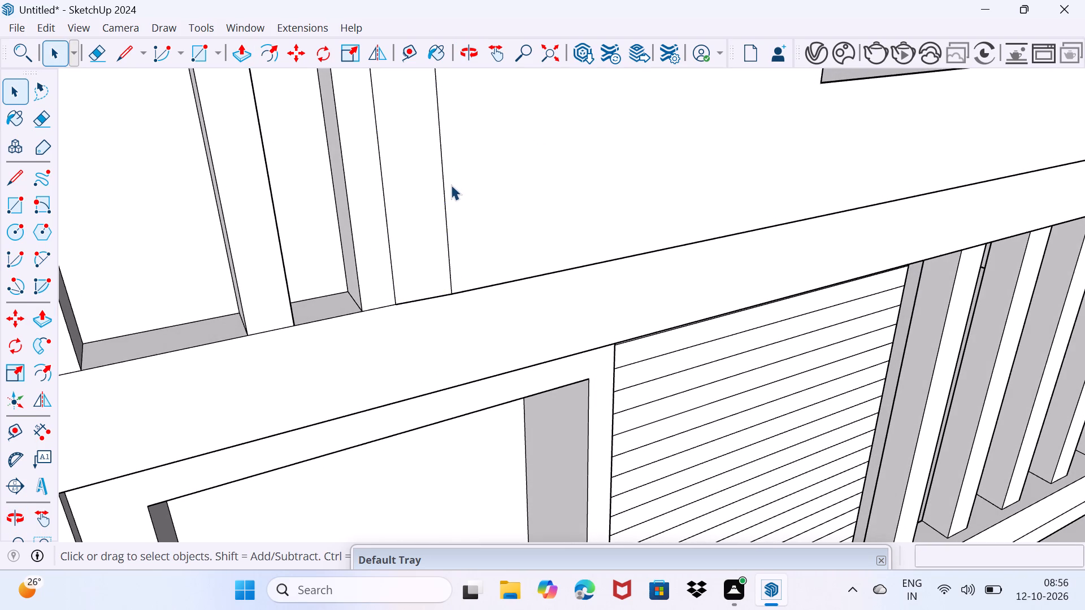
Undo the front parapet work back to the plain, unnotched parapet with only flat slat outlines on its front face.
{"action": "scroll", "coordinate": [449, 189], "scroll_direction": "down", "scroll_amount": 16}
{"action": "middle_click_drag", "start_coordinate": [557, 194], "coordinate": [344, 273]}
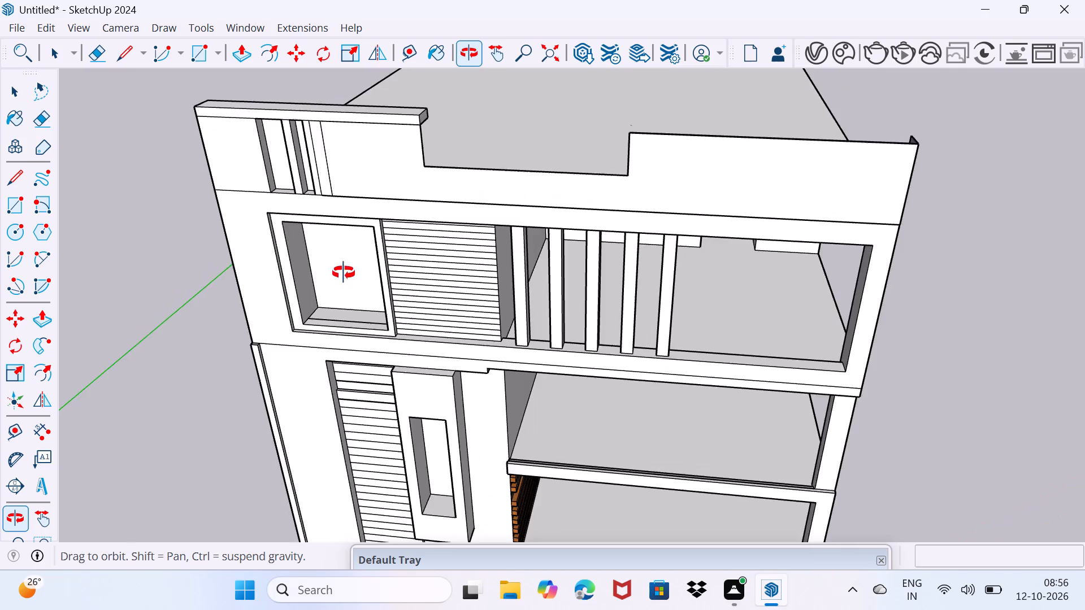
{"action": "middle_click_drag", "start_coordinate": [344, 273], "coordinate": [809, 408]}
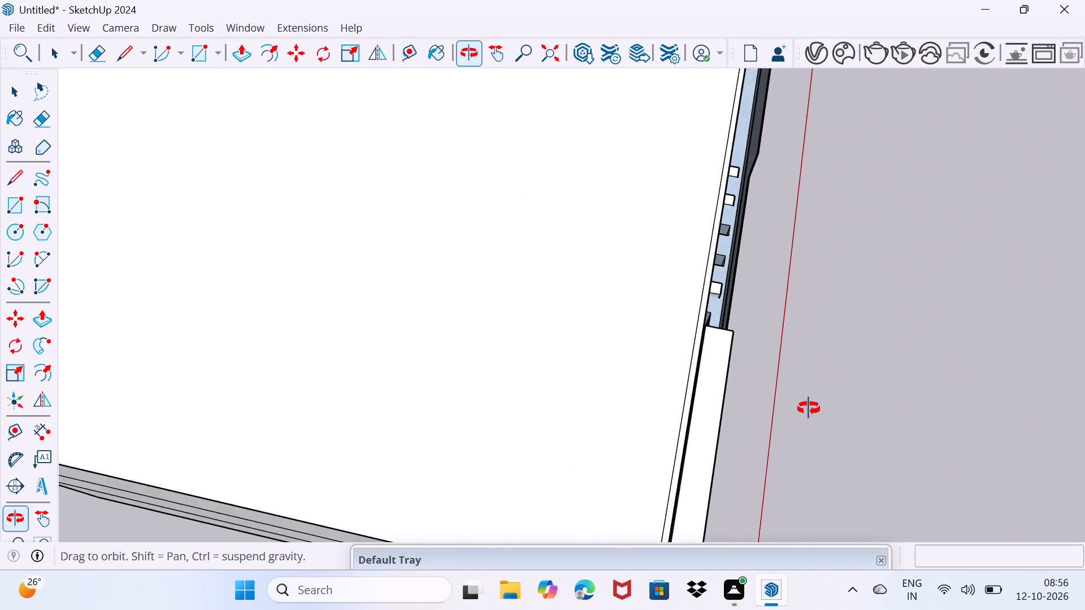
{"action": "middle_click_drag", "start_coordinate": [809, 408], "coordinate": [604, 295]}
{"action": "left_click", "coordinate": [604, 298], "text": "ctrl"}
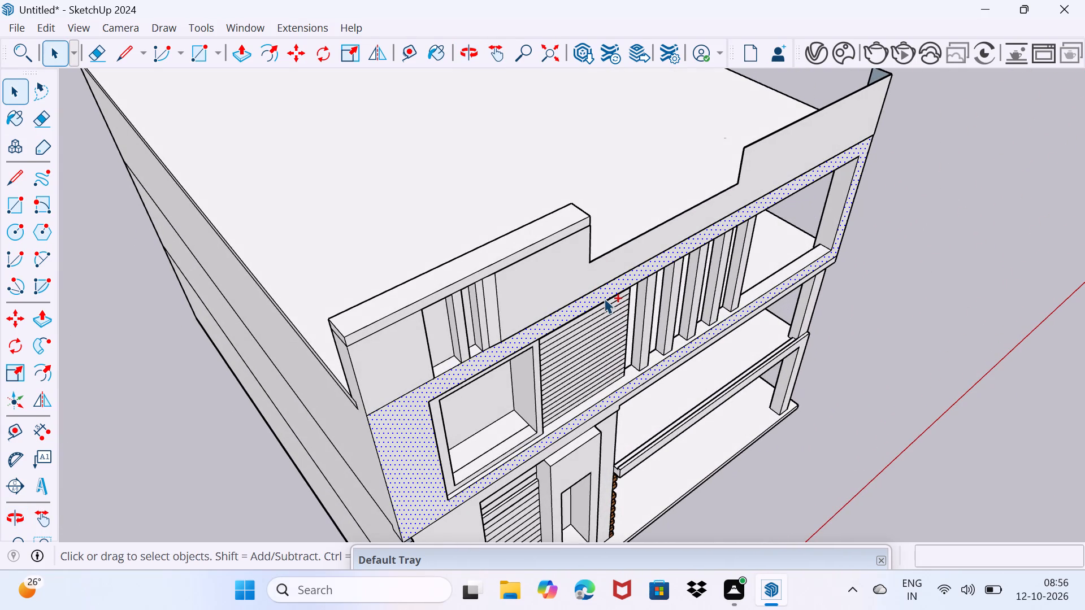
{"action": "key", "text": "ctrl+z"}
{"action": "left_click_drag", "start_coordinate": [877, 264], "coordinate": [945, 180]}
{"action": "key", "text": "ctrl+z"}
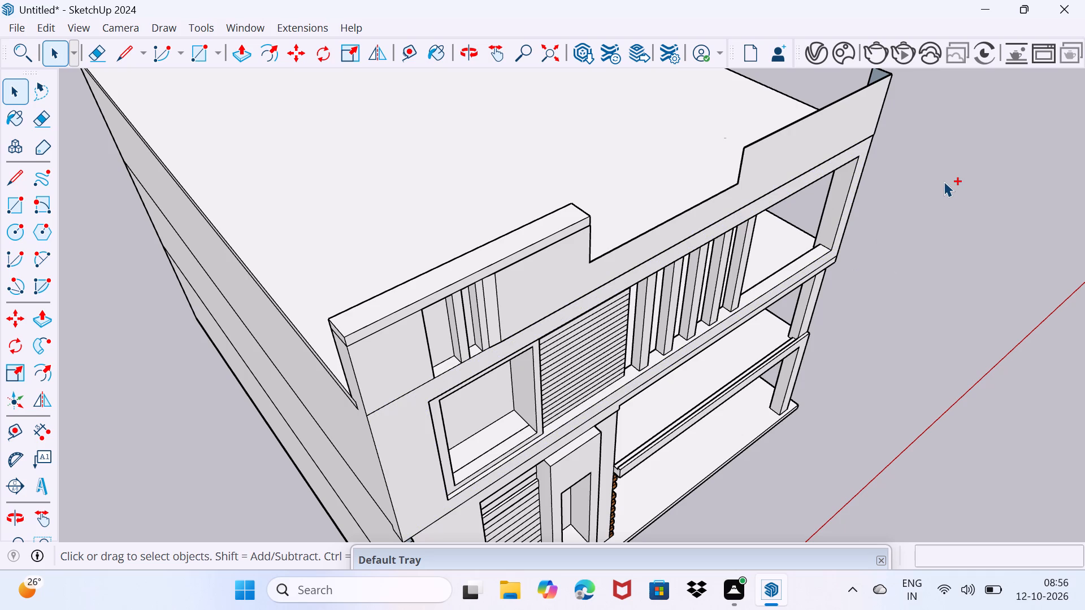
{"action": "key", "text": "ctrl+z"}
{"action": "key", "text": "ctrl+z"}
{"action": "key", "text": "ctrl+z"}
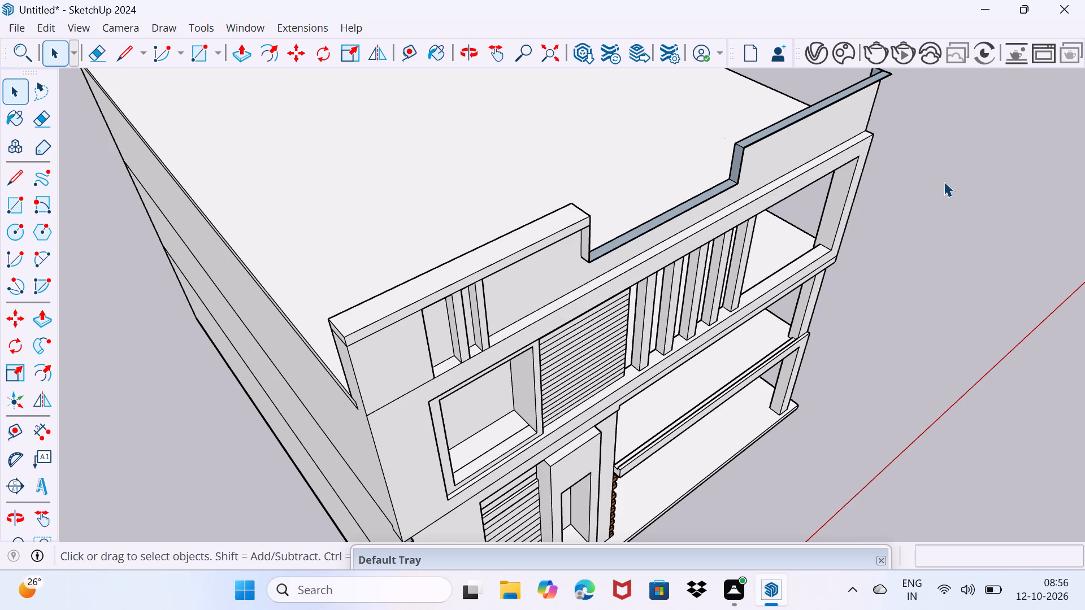
{"action": "key", "text": "ctrl+z"}
{"action": "key", "text": "ctrl+z"}
{"action": "key", "text": "ctrl+z"}
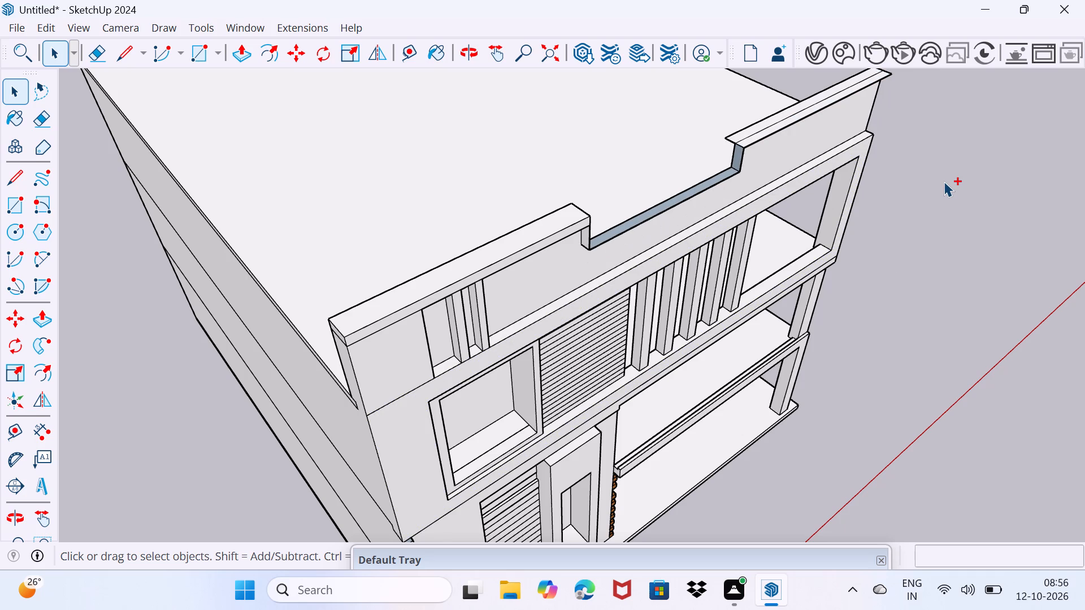
{"action": "key", "text": "ctrl+z"}
{"action": "key", "text": "ctrl+z"}
{"action": "key", "text": "ctrl+z"}
{"action": "key", "text": "ctrl+z"}
{"action": "key", "text": "ctrl+z"}
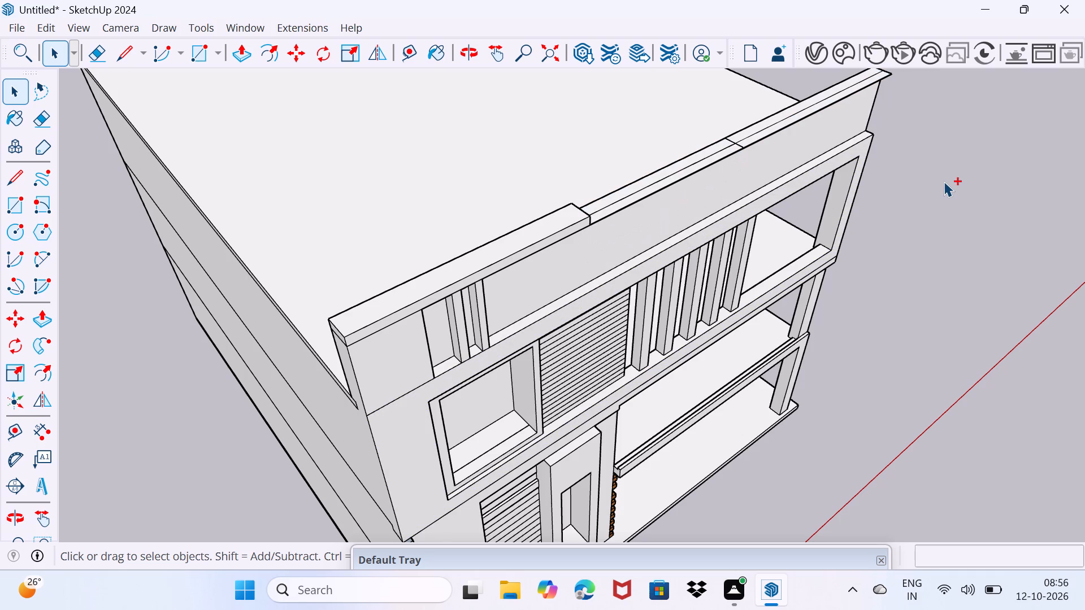
{"action": "key", "text": "ctrl+z"}
{"action": "key", "text": "ctrl+z"}
{"action": "key", "text": "ctrl+z"}
{"action": "key", "text": "ctrl+z"}
{"action": "key", "text": "ctrl+z"}
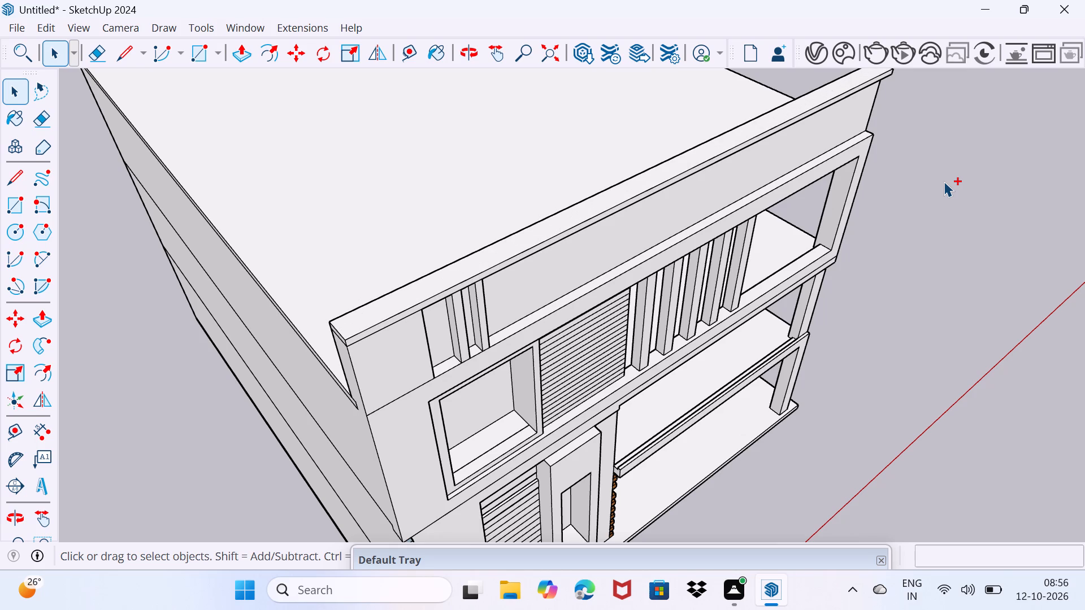
{"action": "key", "text": "ctrl+z"}
{"action": "key", "text": "ctrl+z"}
{"action": "key", "text": "ctrl+z"}
{"action": "key", "text": "ctrl+z"}
{"action": "key", "text": "ctrl+z"}
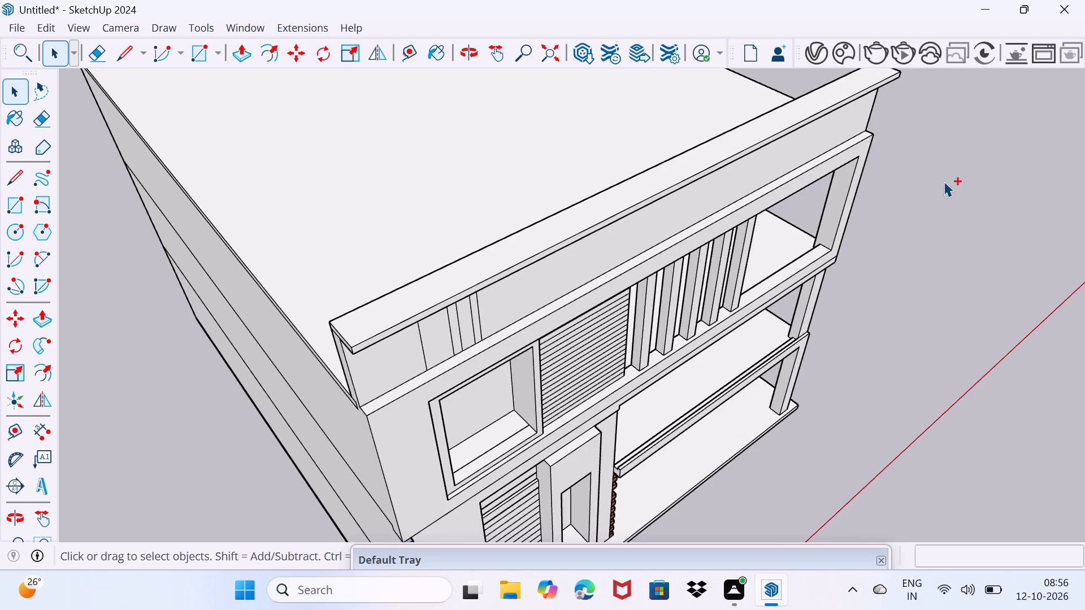
{"action": "key", "text": "ctrl+z"}
{"action": "key", "text": "ctrl+z"}
{"action": "key", "text": "ctrl+z"}
{"action": "key", "text": "ctrl+z"}
{"action": "key", "text": "ctrl+z"}
{"action": "key", "text": "ctrl+z"}
{"action": "key", "text": "ctrl+z"}
{"action": "key", "text": "ctrl+z"}
{"action": "key", "text": "ctrl+z"}
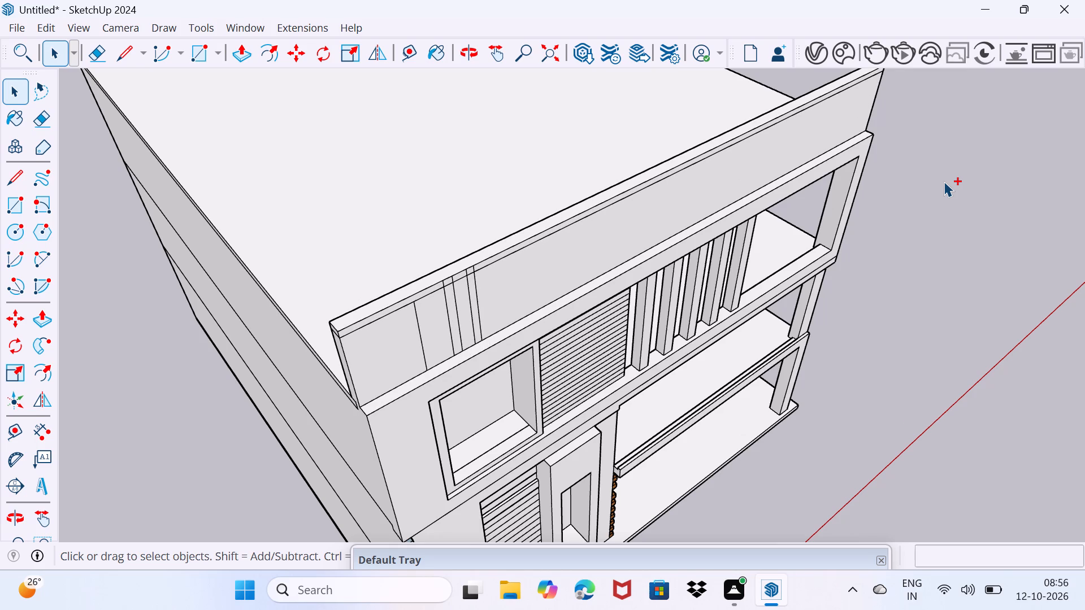
{"action": "key", "text": "ctrl+z"}
{"action": "key", "text": "ctrl+z"}
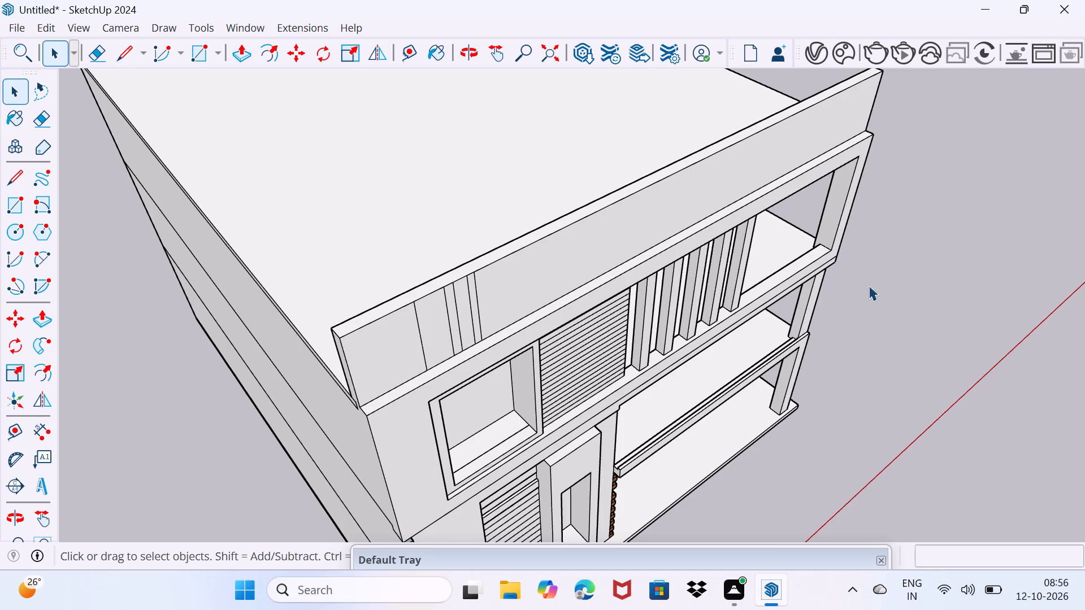
Draw two 9 5/16" lines across the parapet's top face to mark off its middle section.
{"action": "middle_click_drag", "start_coordinate": [576, 251], "coordinate": [427, 281]}
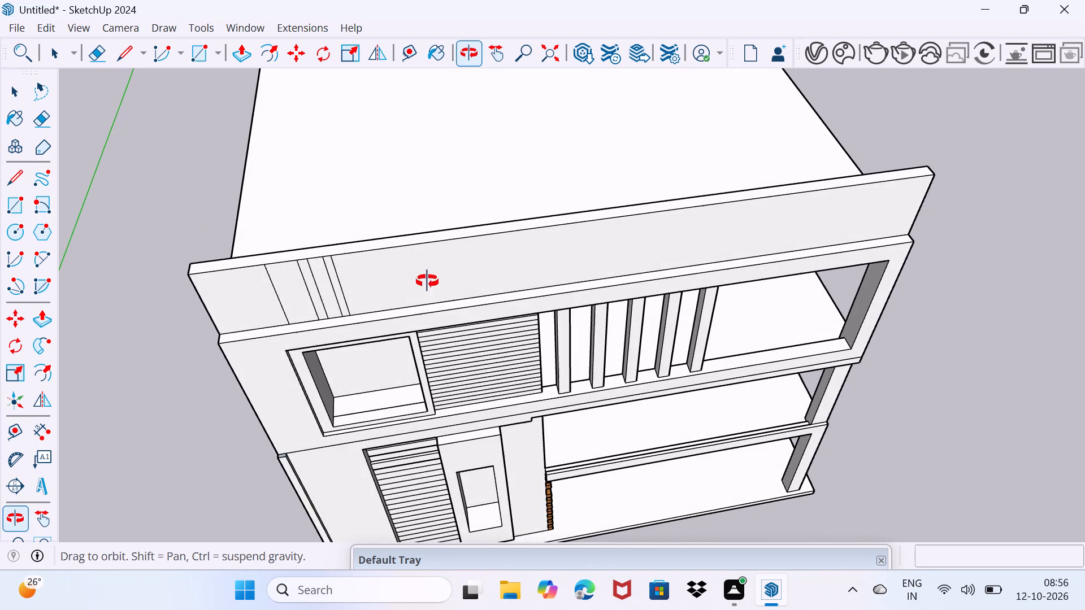
{"action": "middle_click_drag", "start_coordinate": [427, 281], "coordinate": [422, 310]}
{"action": "key", "text": "l"}
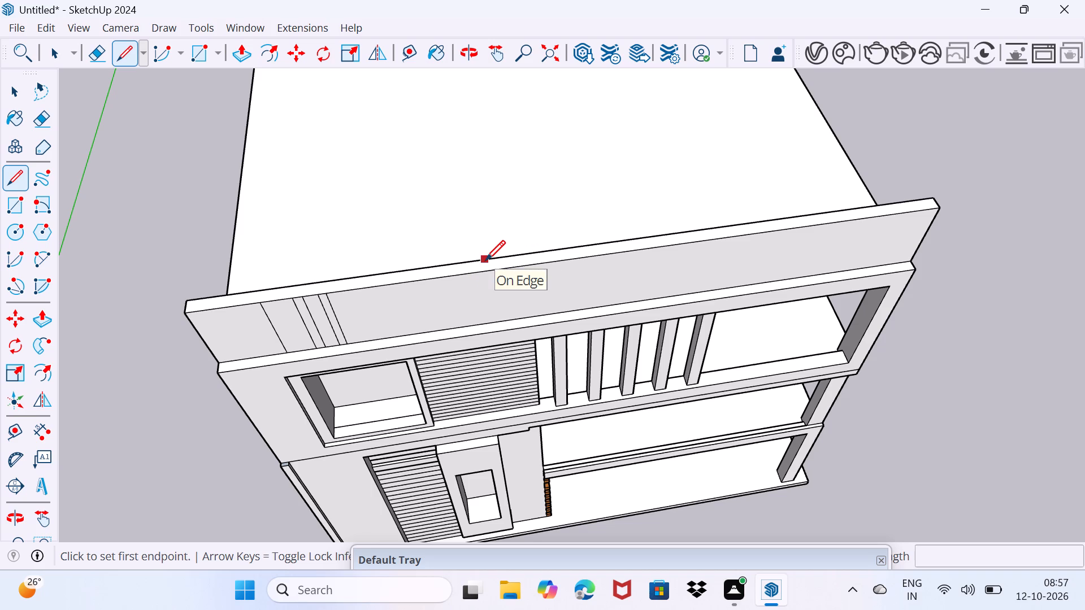
{"action": "left_click", "coordinate": [505, 257]}
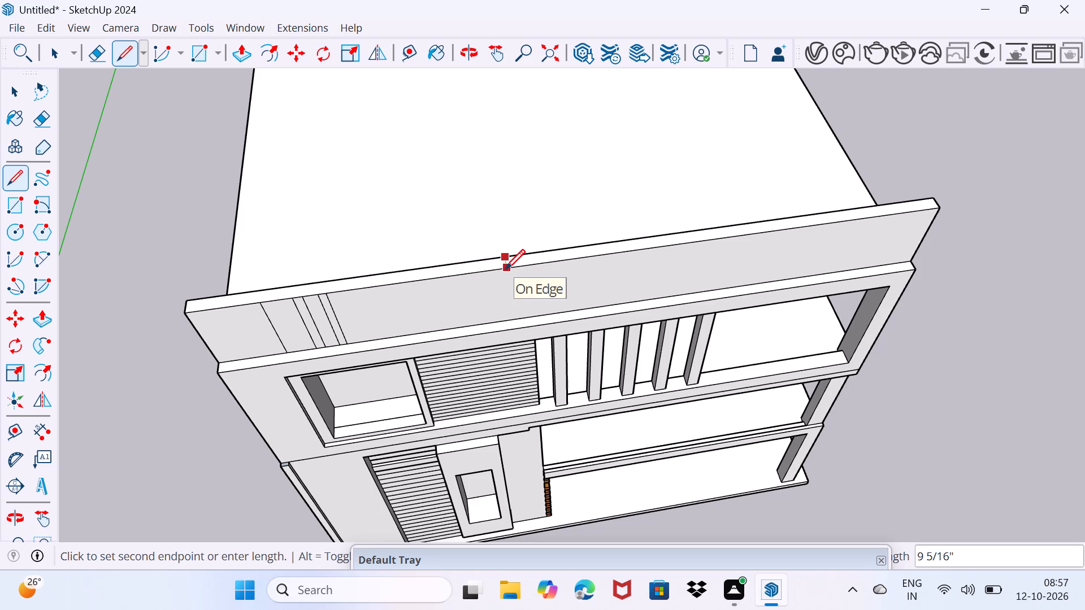
{"action": "left_click", "coordinate": [505, 269]}
{"action": "key", "text": "space"}
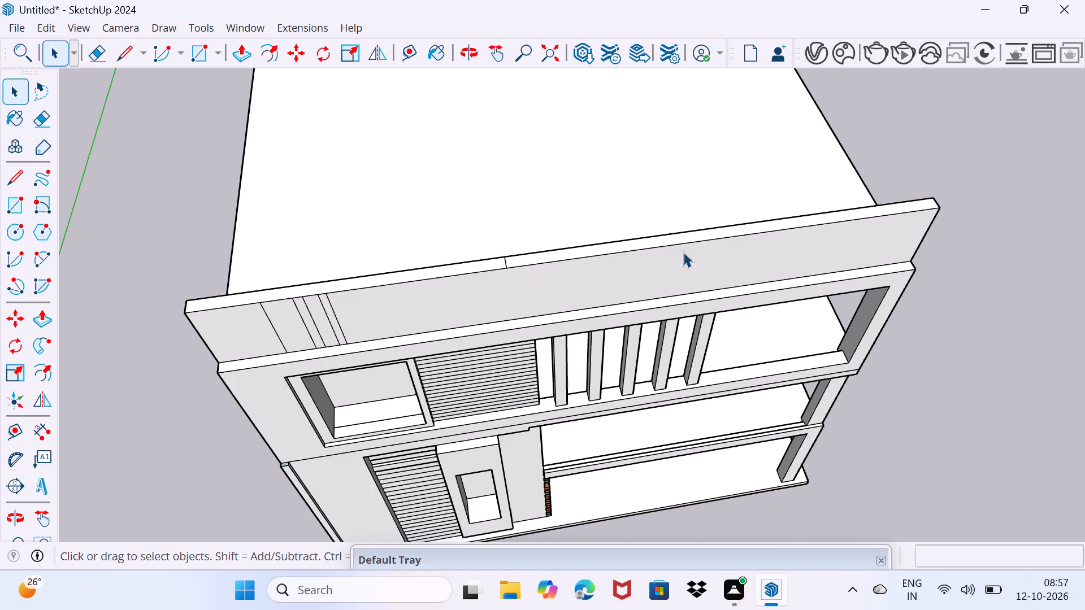
{"action": "middle_click_drag", "start_coordinate": [685, 248], "coordinate": [661, 284]}
{"action": "key", "text": "l"}
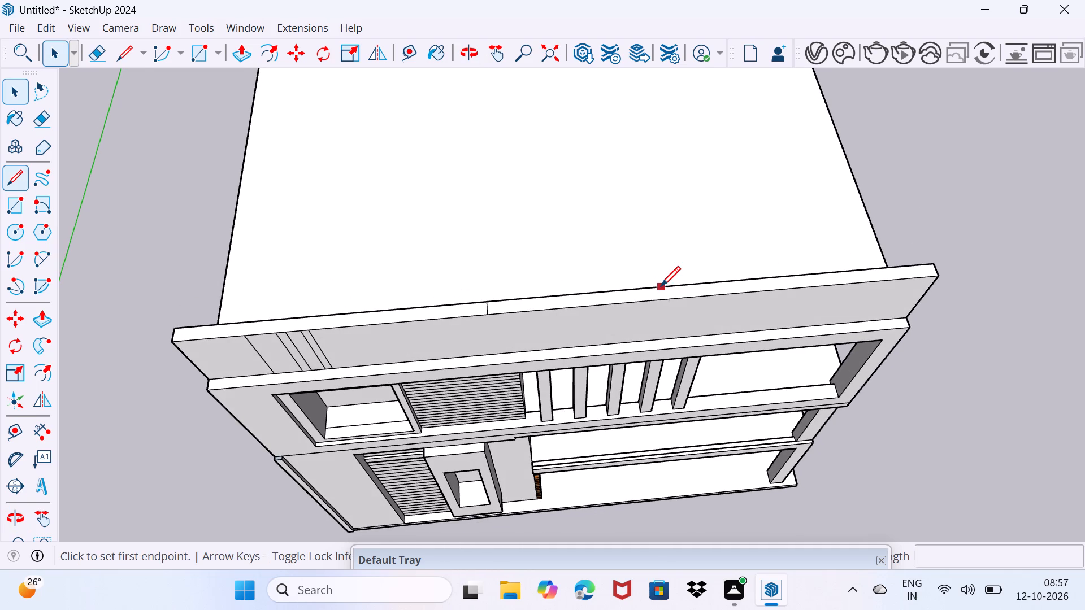
{"action": "left_click", "coordinate": [671, 287]}
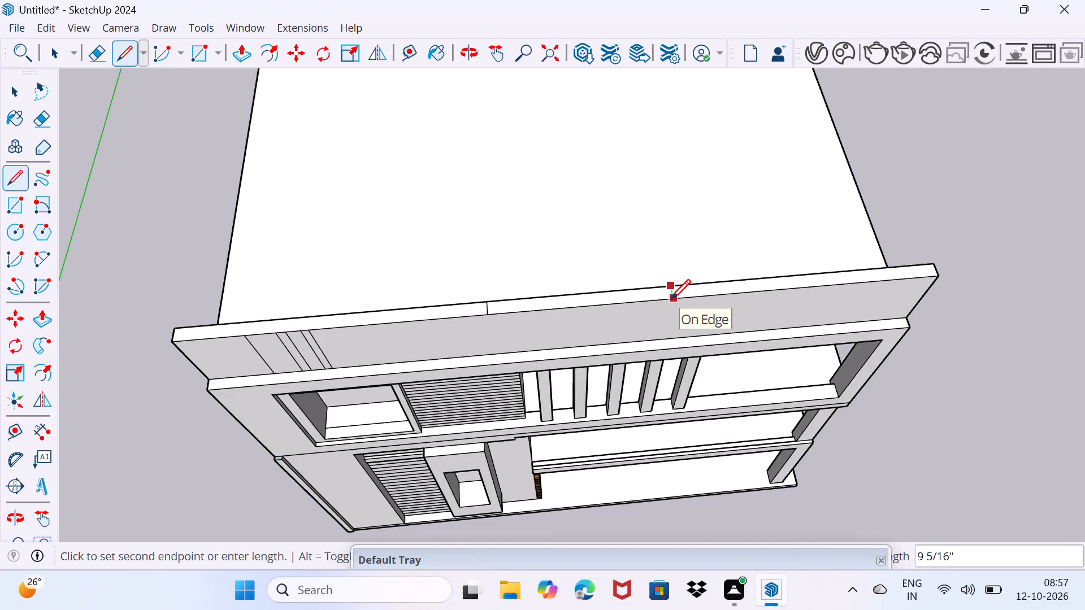
{"action": "left_click", "coordinate": [671, 299]}
{"action": "key", "text": "space"}
Push/Pull the marked middle section of the parapet's top face down about 2' 11" to form a notch.
{"action": "type", "text": "p"}
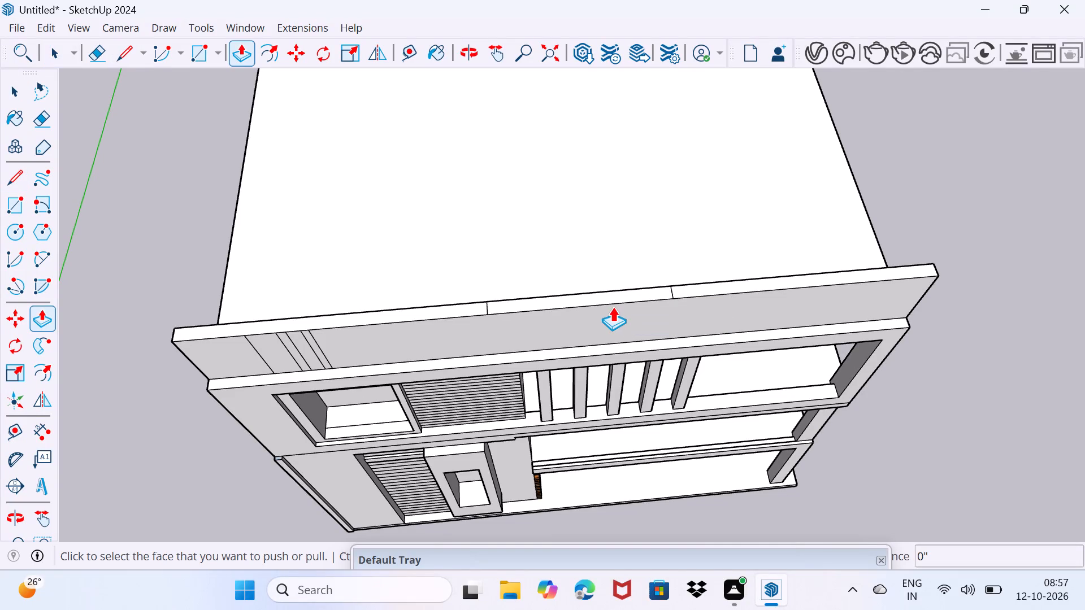
{"action": "left_click", "coordinate": [594, 298]}
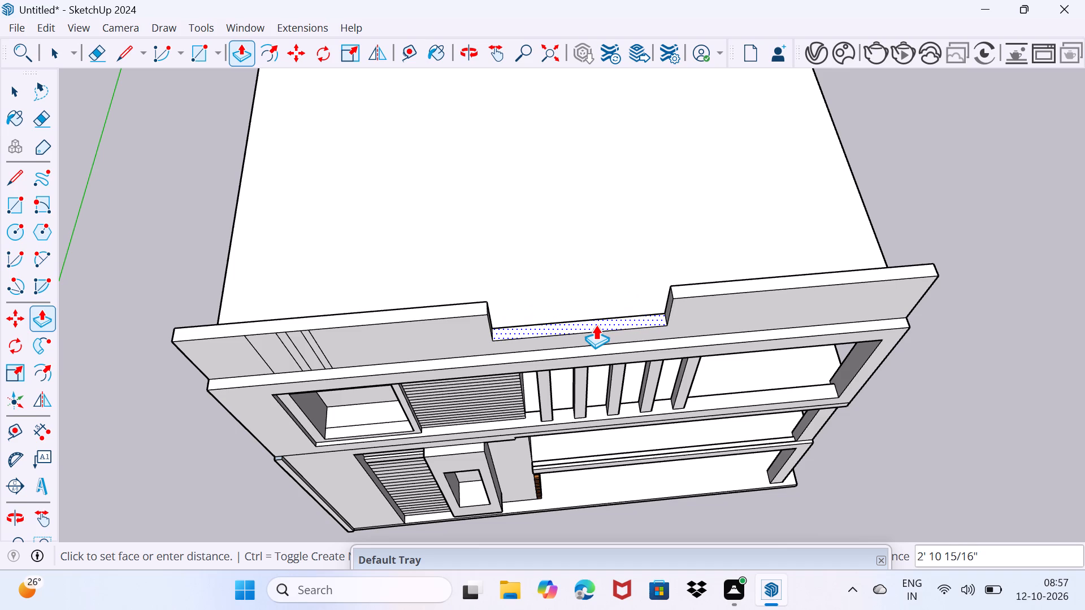
{"action": "left_click", "coordinate": [596, 325]}
{"action": "key", "text": "space"}
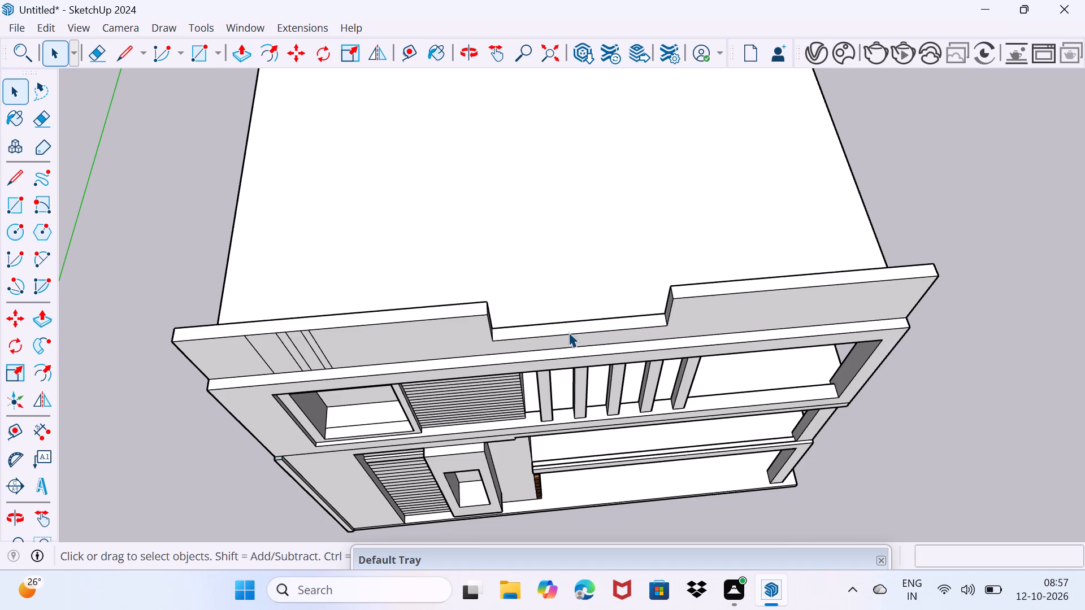
{"action": "left_click_drag", "start_coordinate": [568, 332], "coordinate": [575, 290]}
Draw a rectangle about 9' 8 5/16" by 3' 4 11/16" on the parapet's front face right of the notch, starting on its bottom edge.
{"action": "middle_click_drag", "start_coordinate": [570, 317], "coordinate": [523, 241]}
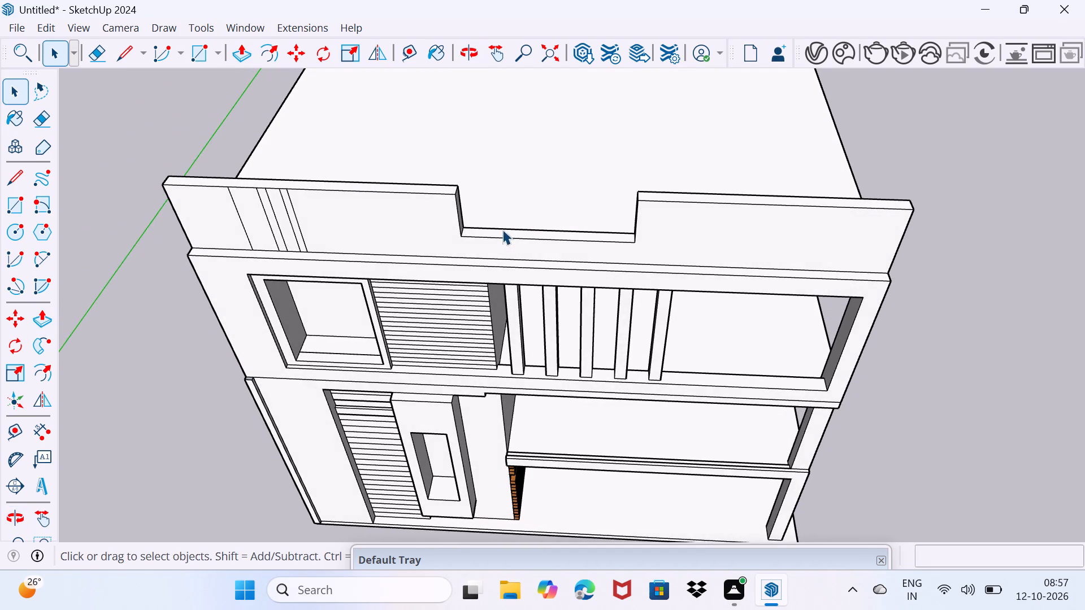
{"action": "scroll", "coordinate": [502, 229], "scroll_direction": "up", "scroll_amount": 1}
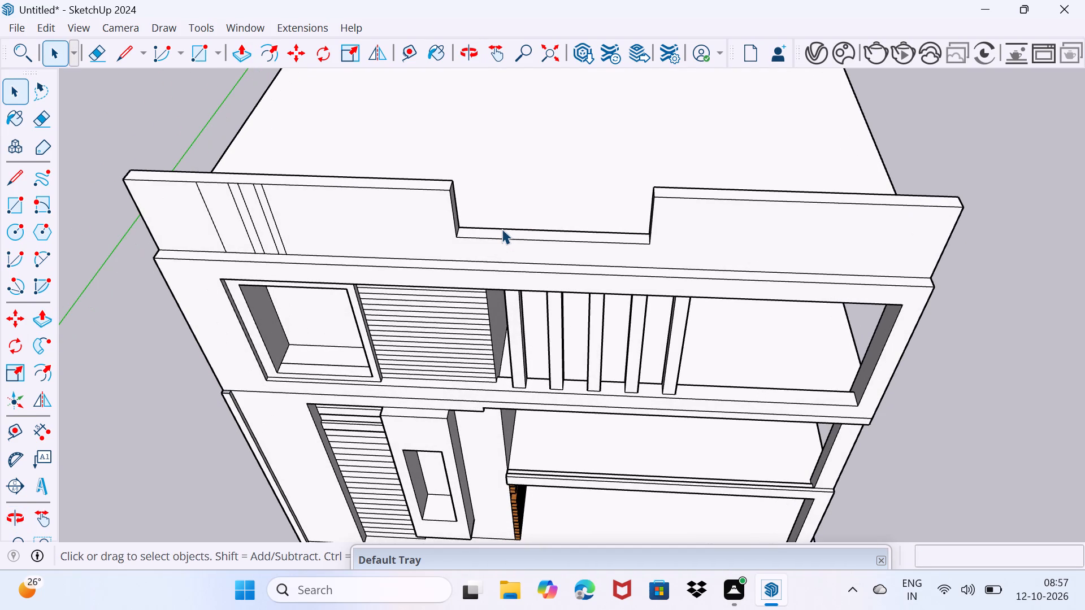
{"action": "middle_click_drag", "start_coordinate": [663, 246], "coordinate": [657, 215]}
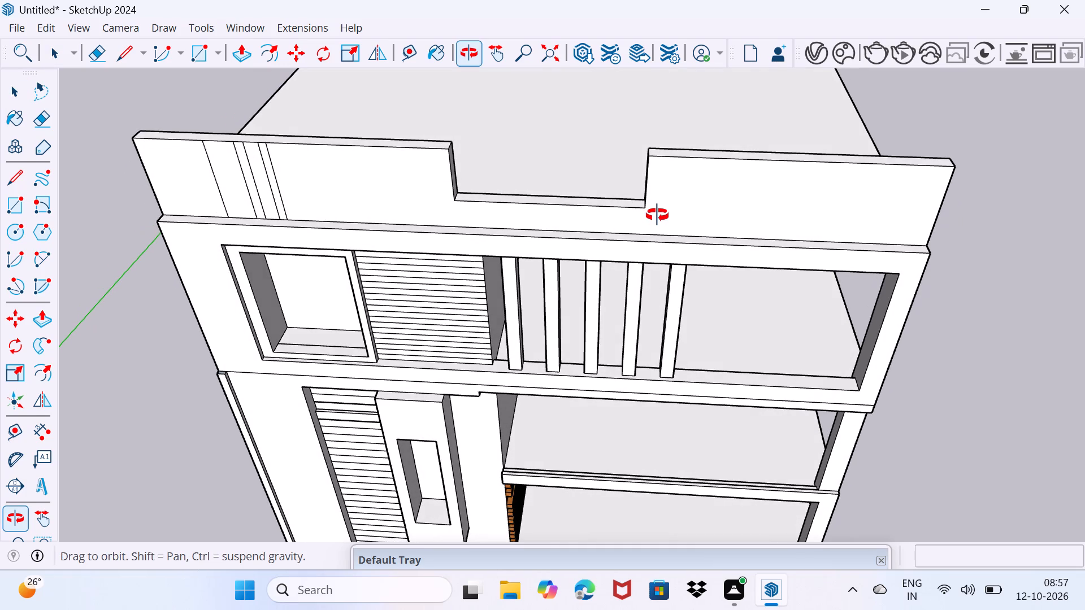
{"action": "middle_click_drag", "start_coordinate": [657, 215], "coordinate": [657, 214]}
{"action": "scroll", "coordinate": [698, 202], "scroll_direction": "up", "scroll_amount": 1}
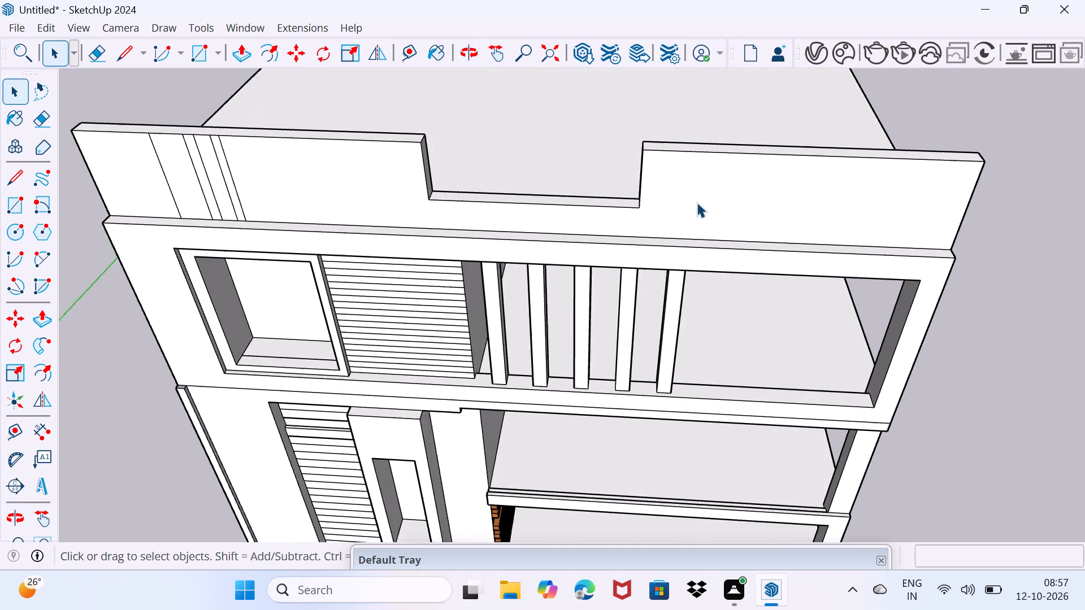
{"action": "scroll", "coordinate": [697, 202], "scroll_direction": "up", "scroll_amount": 1}
{"action": "key", "text": "r"}
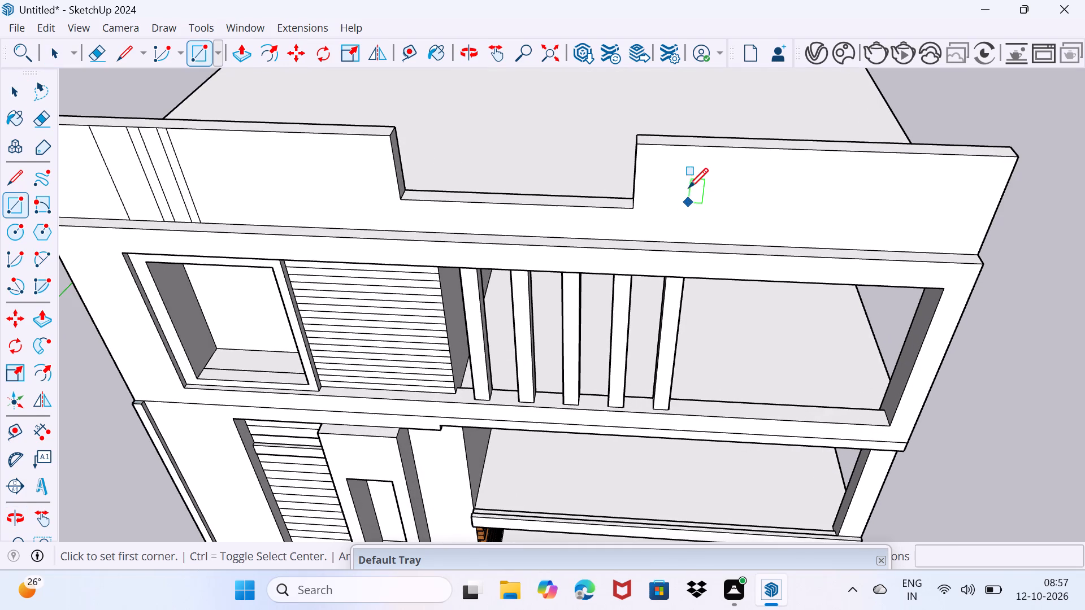
{"action": "left_click", "coordinate": [849, 247]}
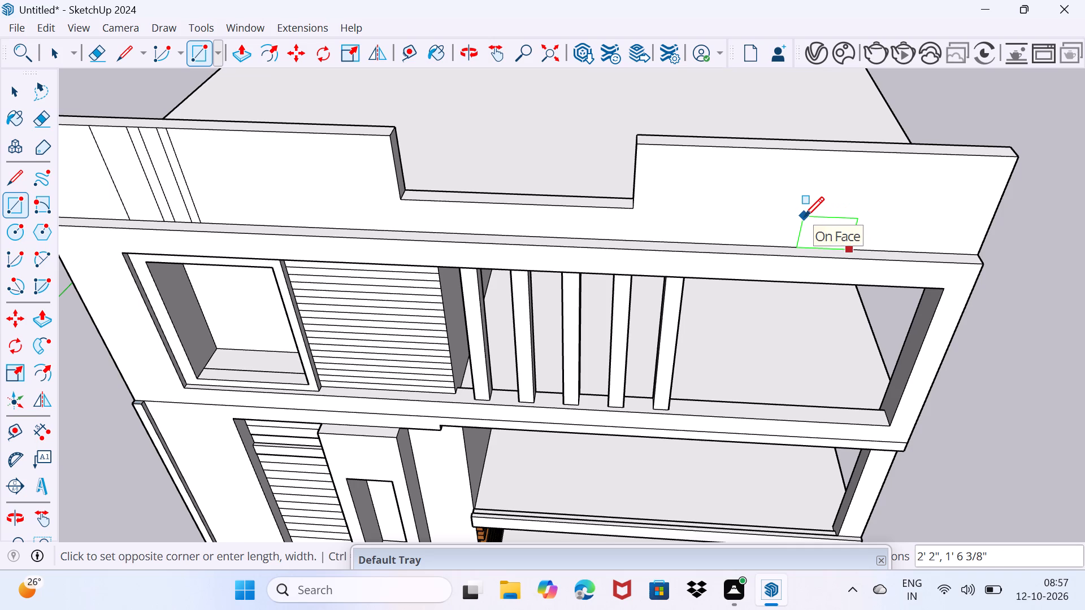
{"action": "key", "text": "Escape"}
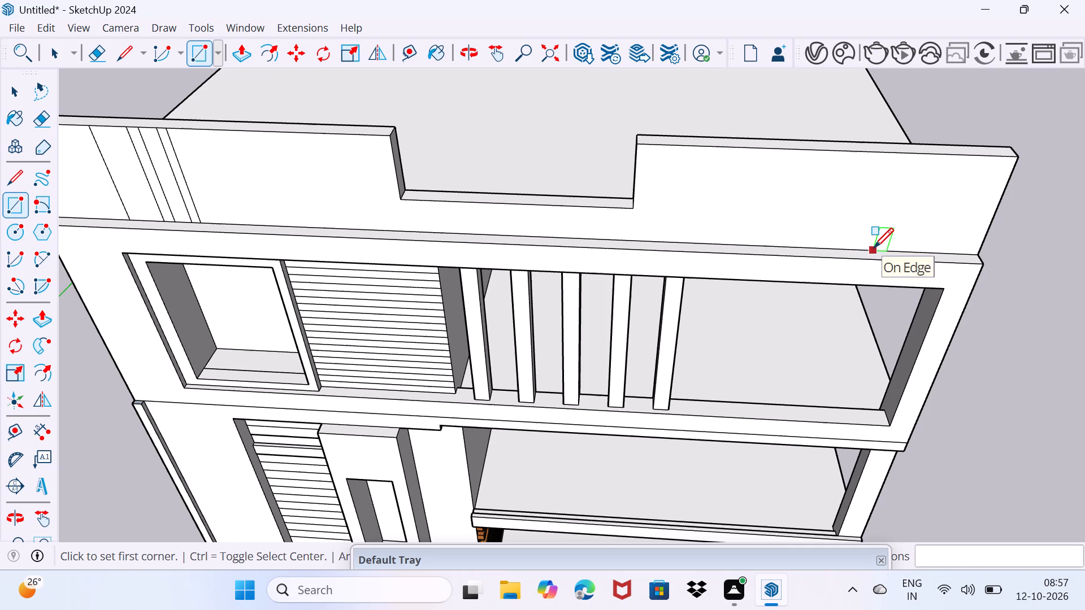
{"action": "left_click", "coordinate": [874, 247]}
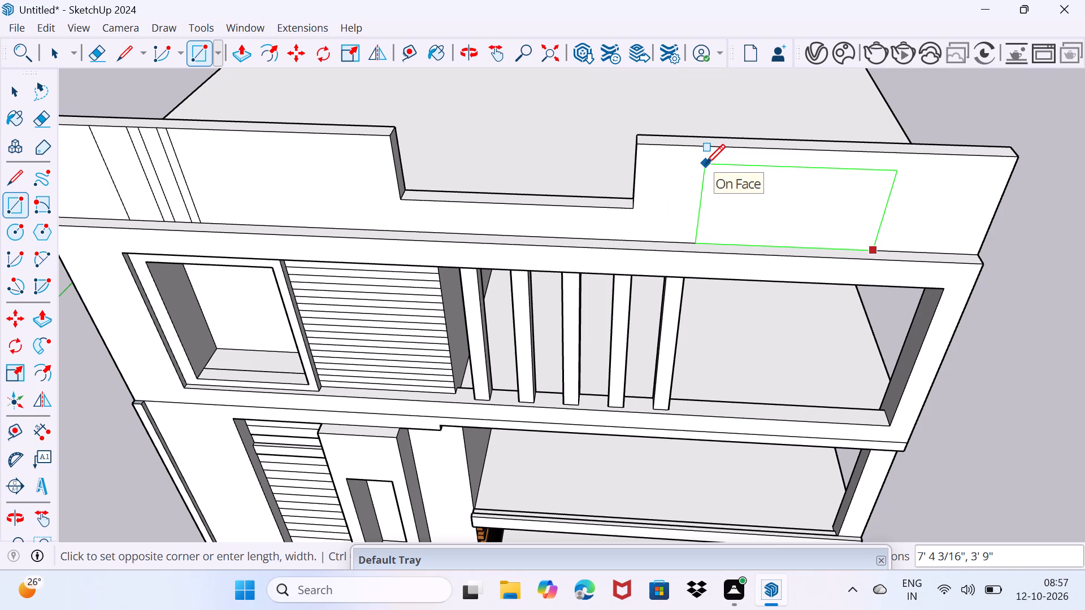
{"action": "key", "text": "Escape"}
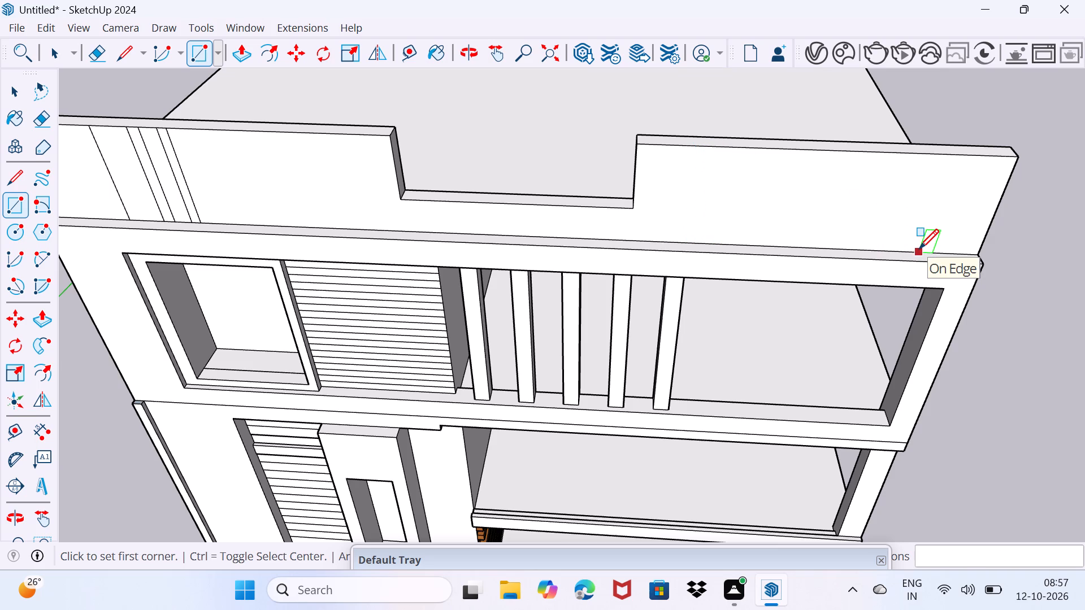
{"action": "left_click", "coordinate": [925, 249]}
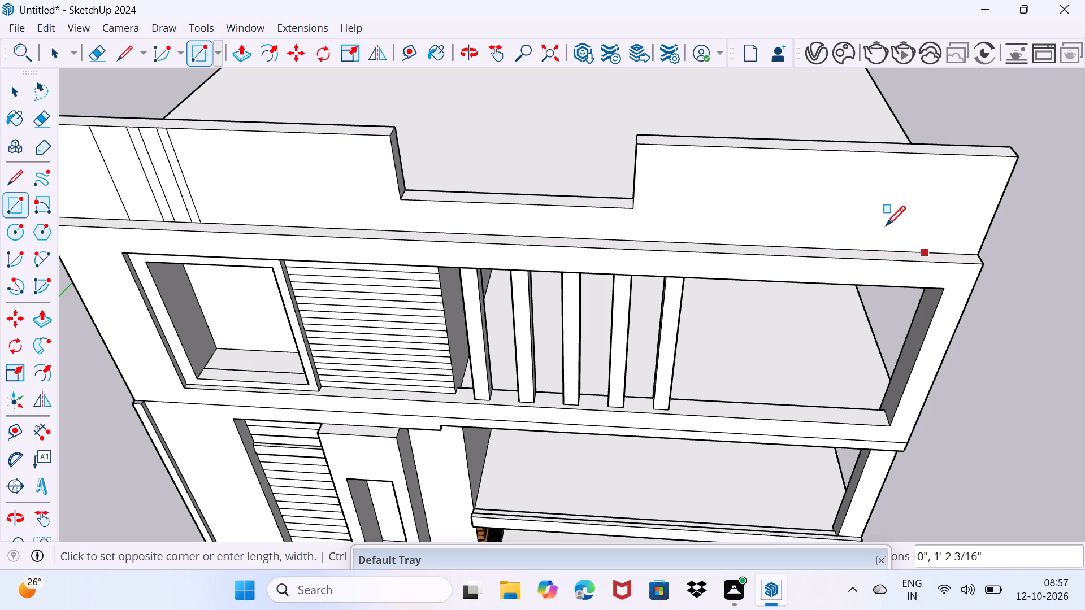
{"action": "left_click", "coordinate": [699, 172]}
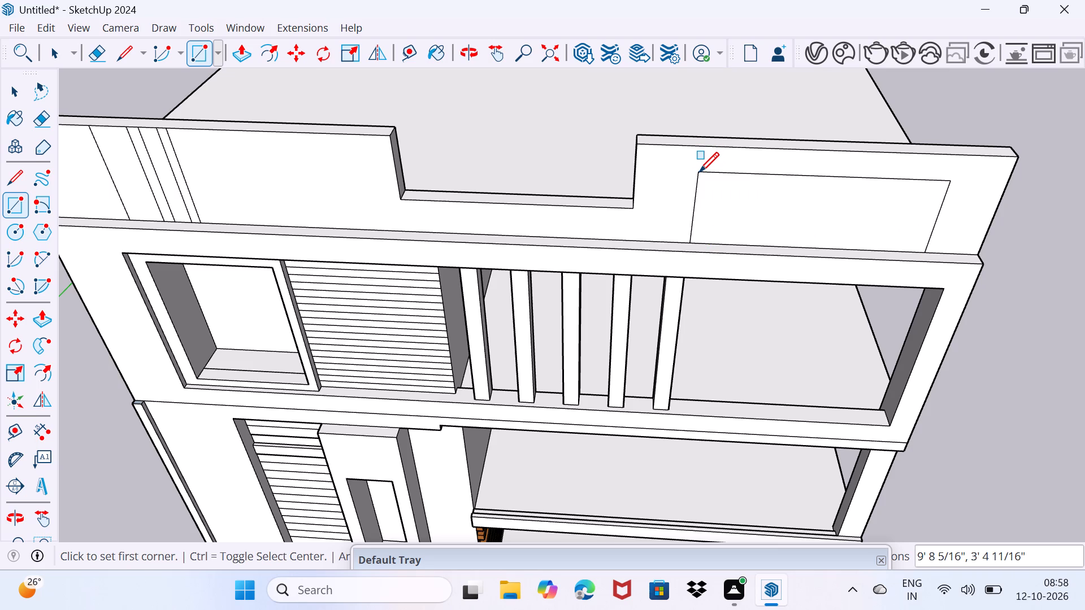
{"action": "key", "text": "space"}
Push/Pull the rectangle on the parapet's front face inward about 6 7/8" to form a recess.
{"action": "left_click_drag", "start_coordinate": [719, 203], "coordinate": [732, 184]}
{"action": "middle_click_drag", "start_coordinate": [752, 201], "coordinate": [689, 256]}
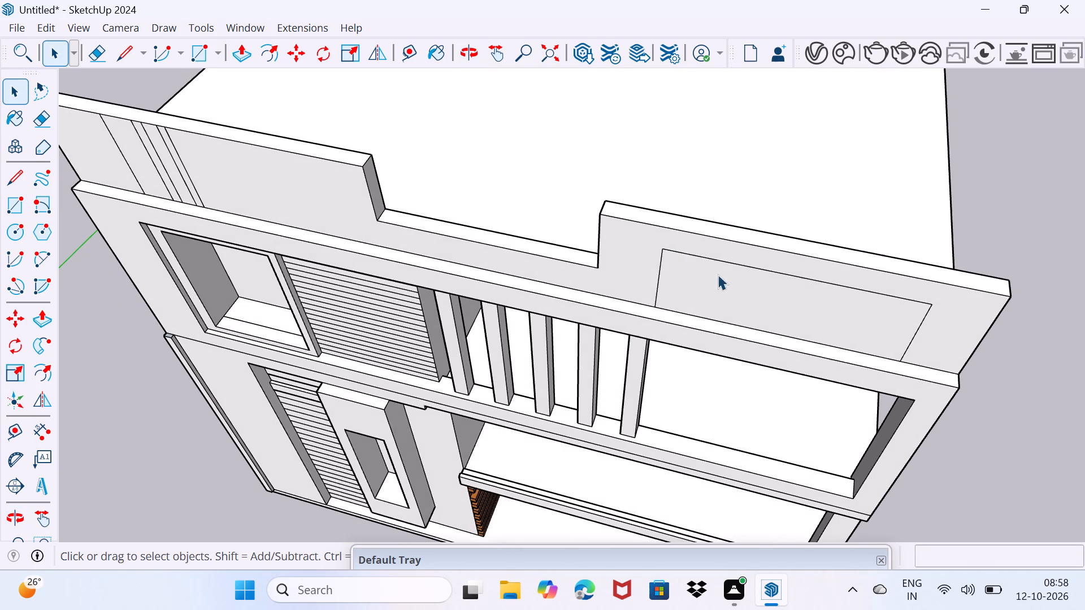
{"action": "left_click", "coordinate": [745, 298]}
{"action": "left_click", "coordinate": [763, 311]}
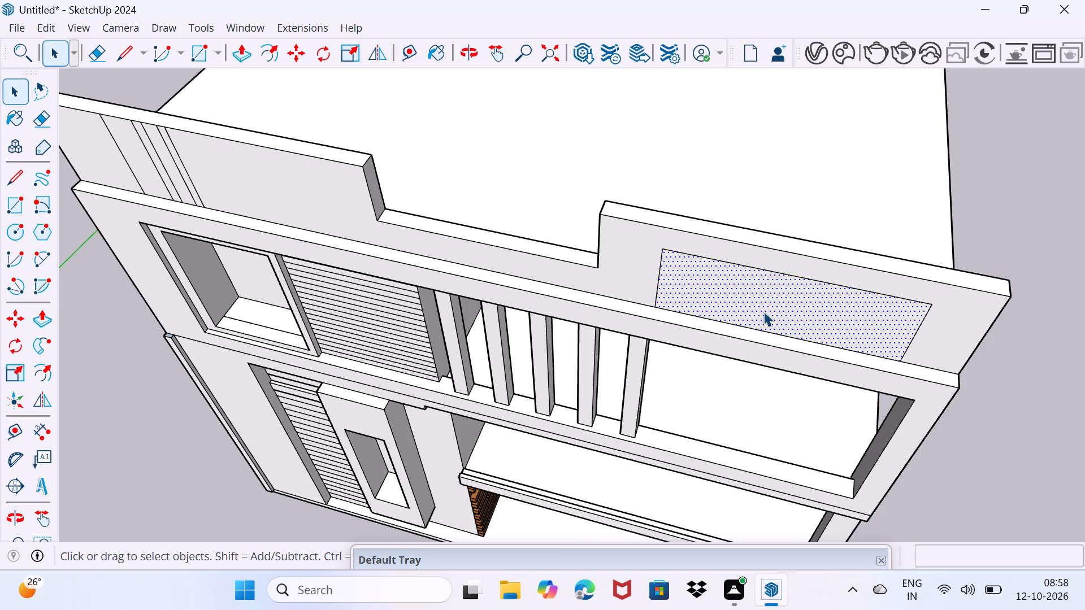
{"action": "key", "text": "p"}
{"action": "left_click", "coordinate": [763, 311]}
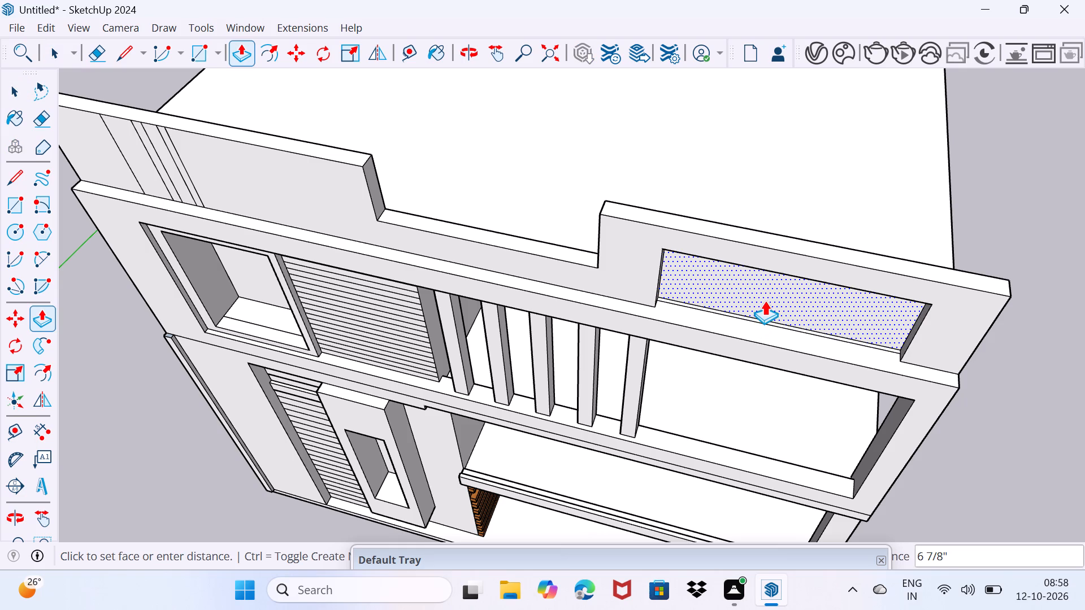
{"action": "left_click", "coordinate": [765, 300]}
{"action": "key", "text": "space"}
{"action": "left_click_drag", "start_coordinate": [722, 365], "coordinate": [727, 353]}
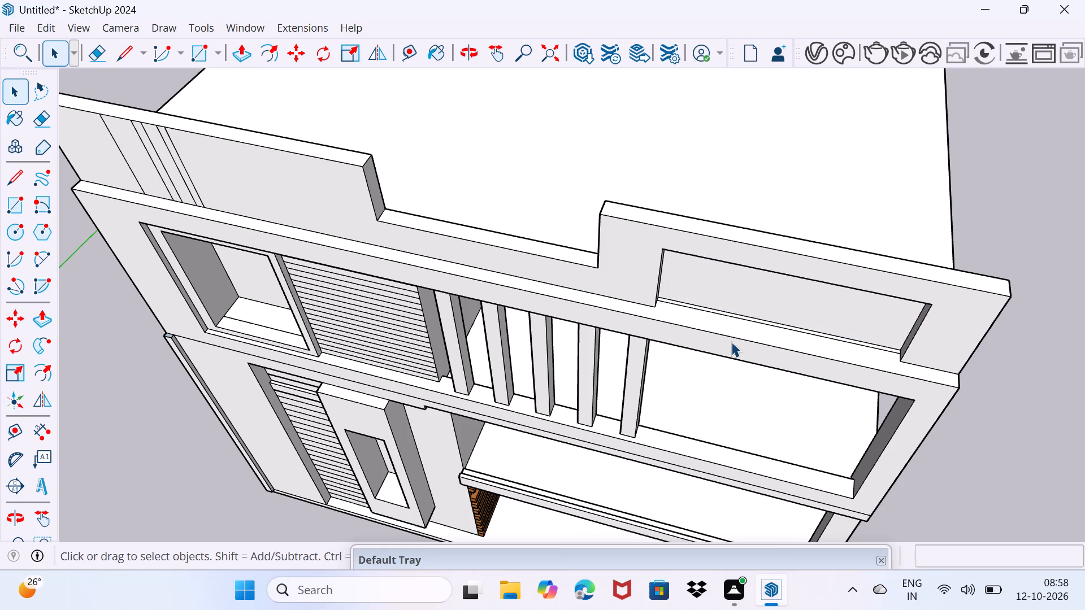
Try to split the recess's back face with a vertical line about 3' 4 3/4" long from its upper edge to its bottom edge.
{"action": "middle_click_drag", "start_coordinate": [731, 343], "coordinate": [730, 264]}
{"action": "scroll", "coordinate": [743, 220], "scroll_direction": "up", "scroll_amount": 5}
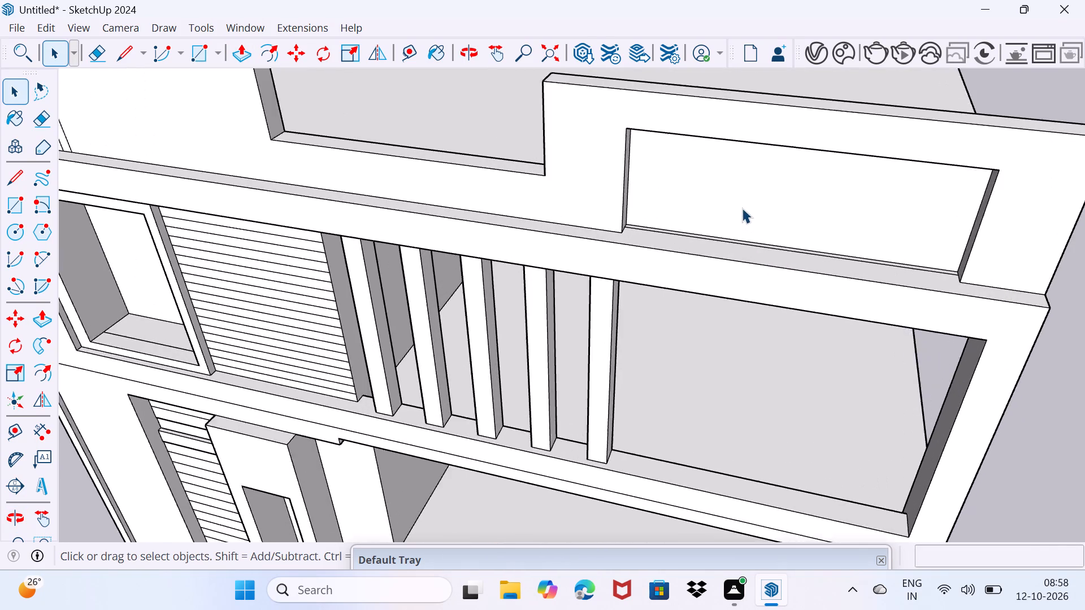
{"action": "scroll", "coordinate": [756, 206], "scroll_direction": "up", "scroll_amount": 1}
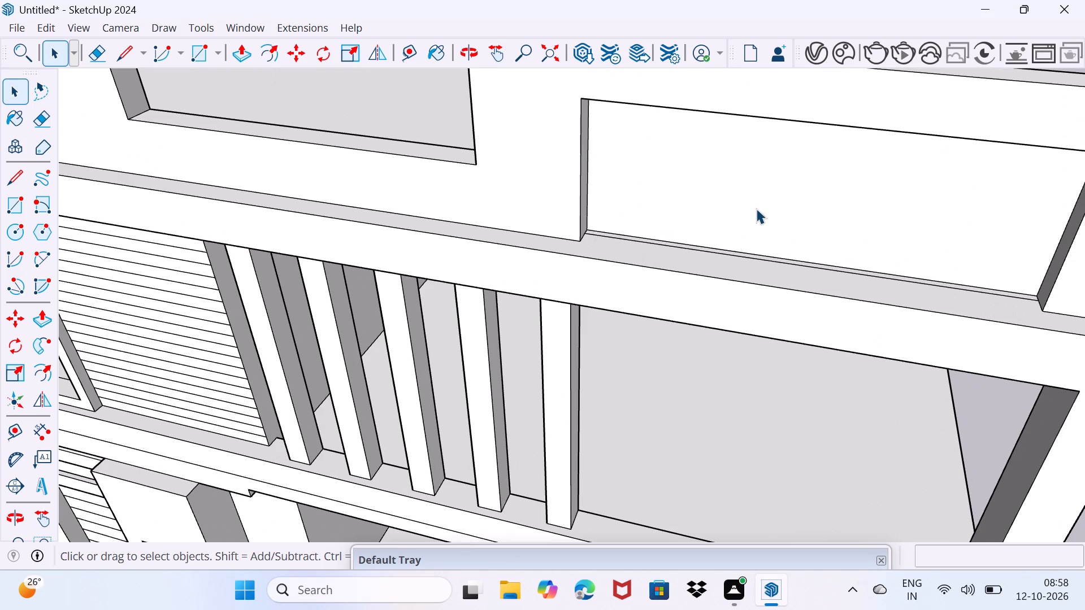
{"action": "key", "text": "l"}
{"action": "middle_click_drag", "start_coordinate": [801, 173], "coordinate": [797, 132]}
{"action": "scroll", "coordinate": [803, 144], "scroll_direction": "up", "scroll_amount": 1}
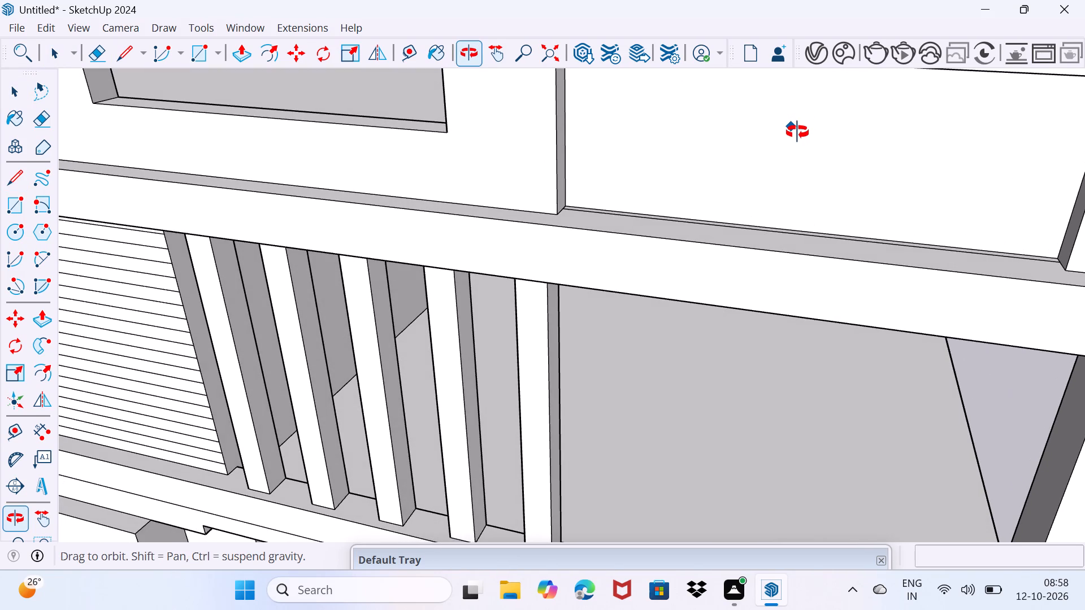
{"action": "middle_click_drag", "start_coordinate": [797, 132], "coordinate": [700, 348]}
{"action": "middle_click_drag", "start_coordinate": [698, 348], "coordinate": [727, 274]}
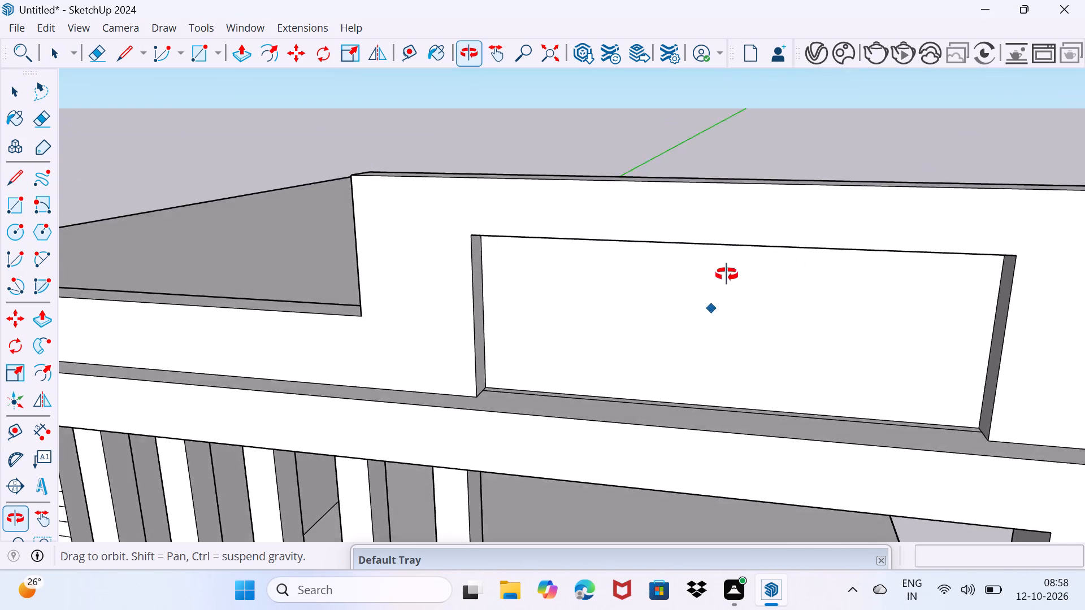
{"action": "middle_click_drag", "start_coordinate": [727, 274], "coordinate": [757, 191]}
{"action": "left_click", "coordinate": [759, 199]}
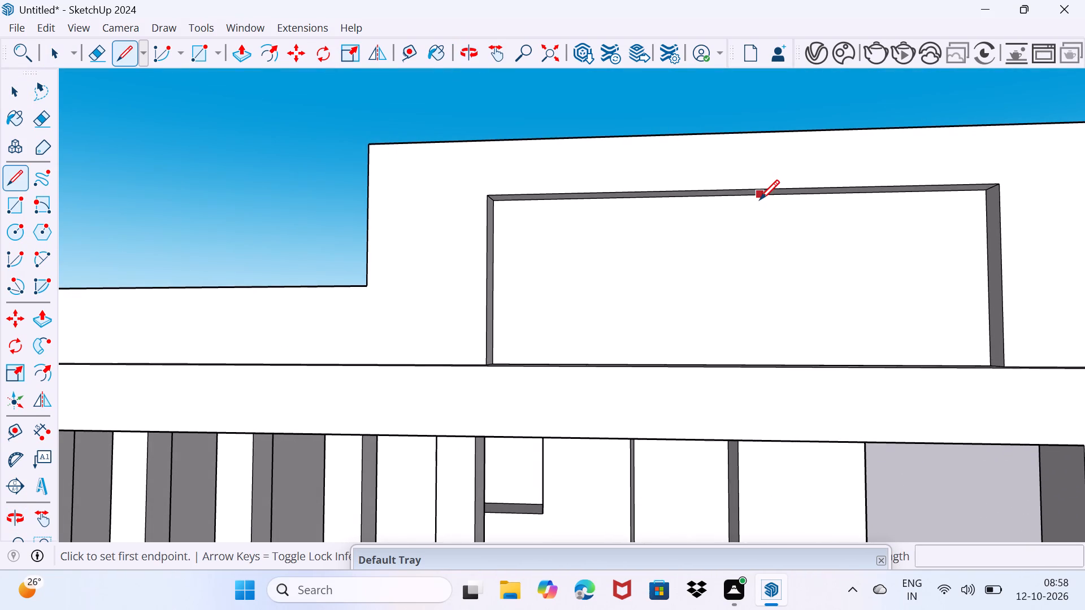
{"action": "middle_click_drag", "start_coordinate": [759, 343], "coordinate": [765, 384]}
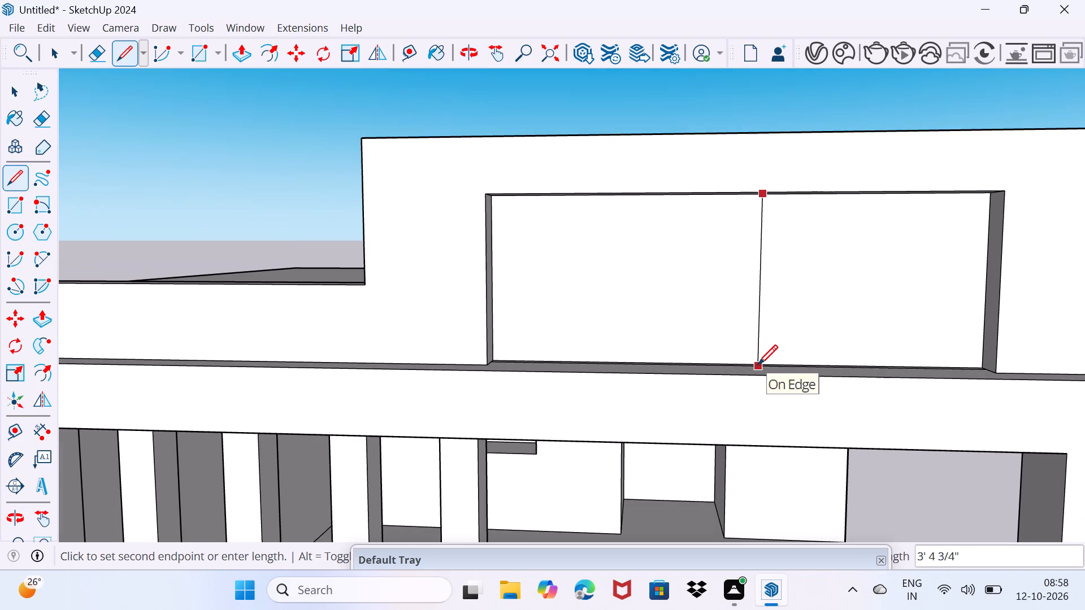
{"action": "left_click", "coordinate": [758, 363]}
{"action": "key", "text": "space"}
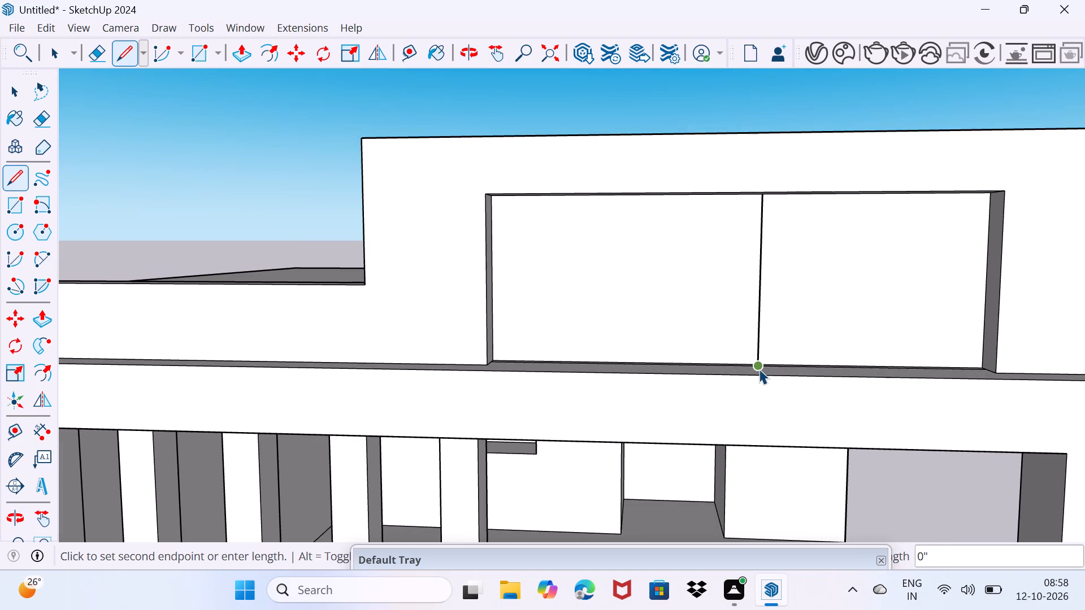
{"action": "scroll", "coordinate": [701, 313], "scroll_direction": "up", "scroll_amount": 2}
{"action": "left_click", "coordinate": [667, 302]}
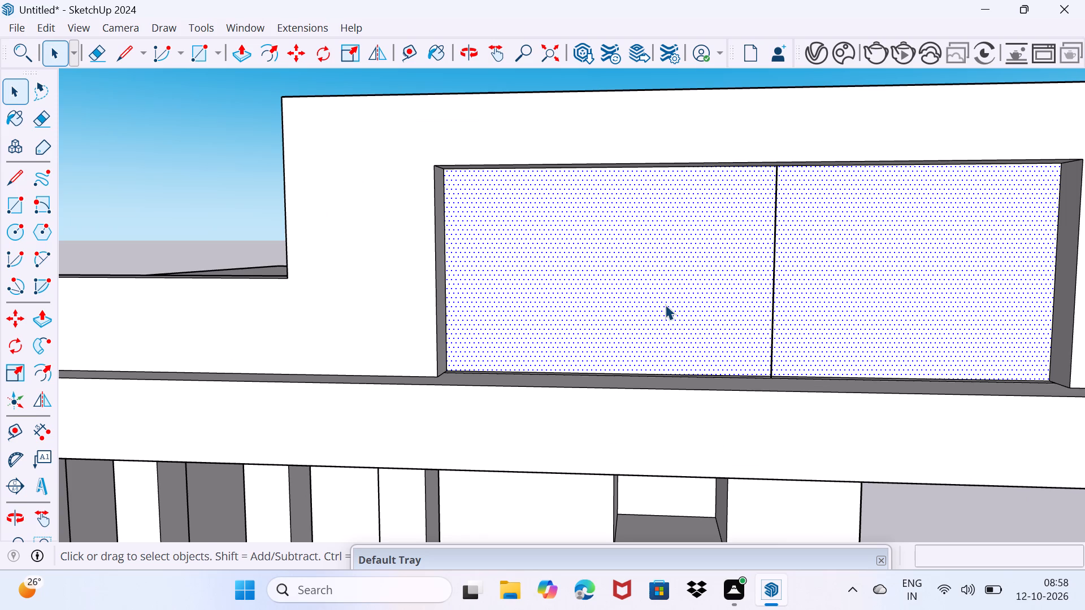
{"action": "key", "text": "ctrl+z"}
Erase the extra edge running along the recess's floor, just in front of its back face.
{"action": "scroll", "coordinate": [718, 273], "scroll_direction": "up", "scroll_amount": 1}
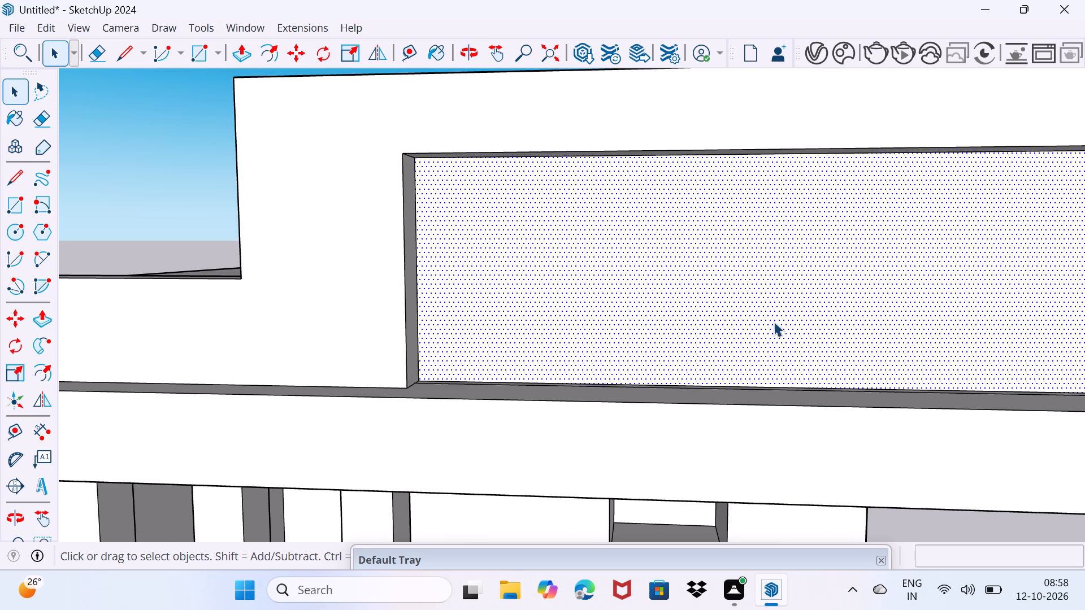
{"action": "scroll", "coordinate": [777, 333], "scroll_direction": "up", "scroll_amount": 2}
{"action": "middle_click_drag", "start_coordinate": [786, 371], "coordinate": [792, 381]}
{"action": "left_click_drag", "start_coordinate": [788, 377], "coordinate": [804, 329]}
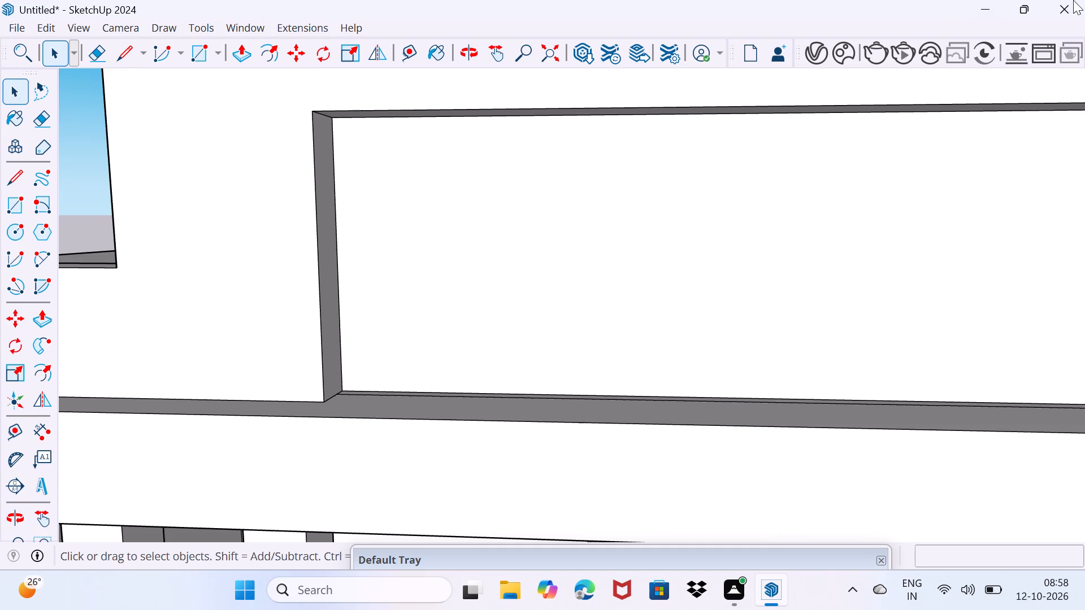
{"action": "scroll", "coordinate": [889, 216], "scroll_direction": "down", "scroll_amount": 2}
{"action": "middle_click_drag", "start_coordinate": [876, 225], "coordinate": [834, 272]}
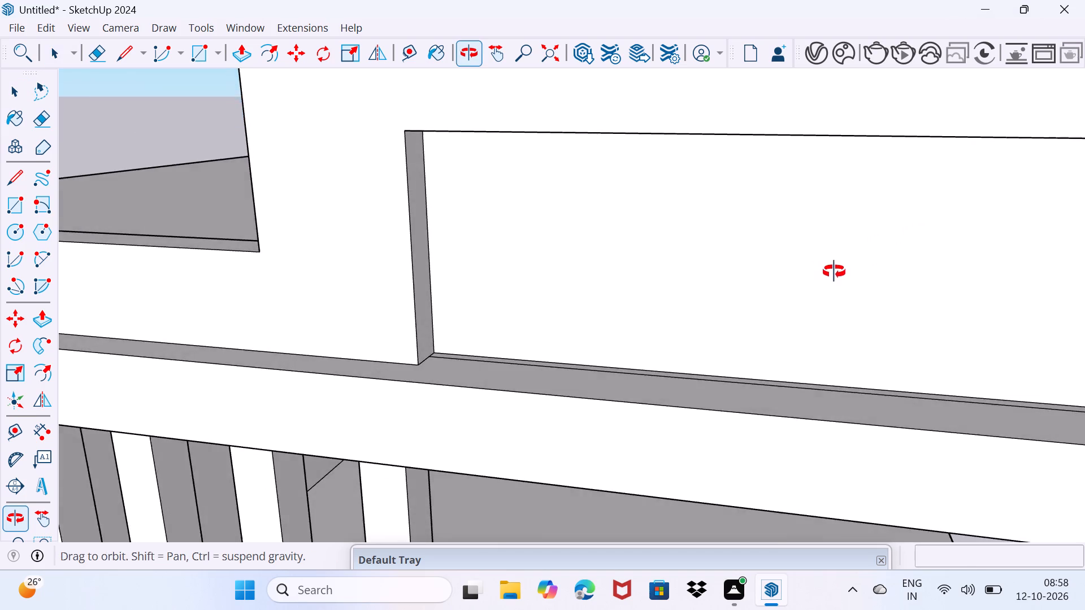
{"action": "middle_click_drag", "start_coordinate": [834, 272], "coordinate": [861, 272]}
{"action": "scroll", "coordinate": [537, 367], "scroll_direction": "up", "scroll_amount": 2}
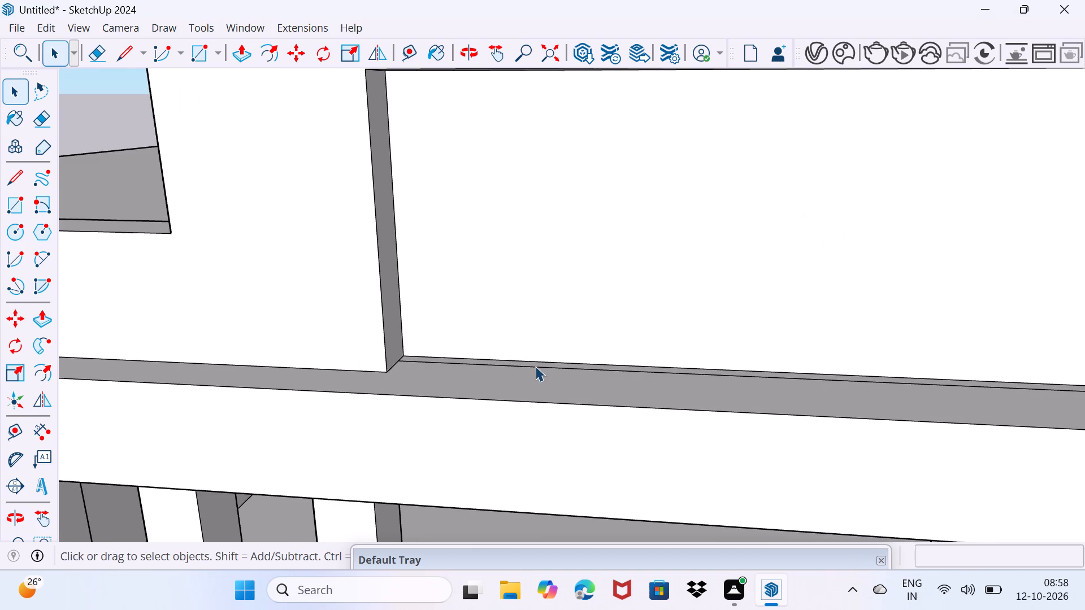
{"action": "scroll", "coordinate": [535, 366], "scroll_direction": "up", "scroll_amount": 4}
{"action": "key", "text": "e"}
{"action": "left_click", "coordinate": [537, 366]}
{"action": "scroll", "coordinate": [532, 376], "scroll_direction": "down", "scroll_amount": 8}
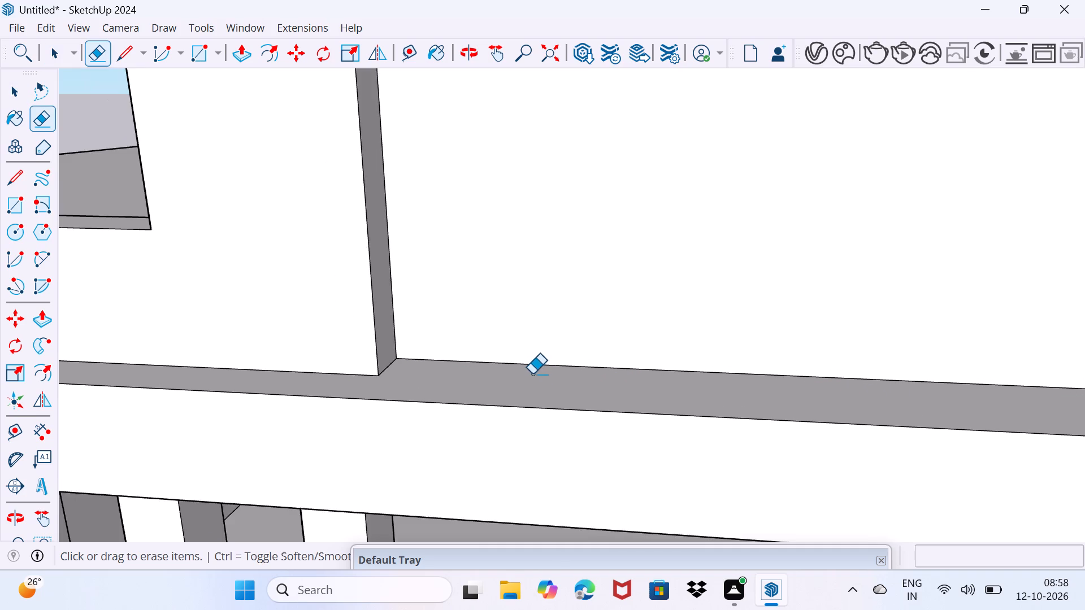
Draw a vertical line from the bottom edge to the upper edge of the recess's back face, splitting it roughly in half.
{"action": "middle_click_drag", "start_coordinate": [592, 351], "coordinate": [301, 347], "text": "shift"}
{"action": "middle_click_drag", "start_coordinate": [378, 373], "coordinate": [416, 311]}
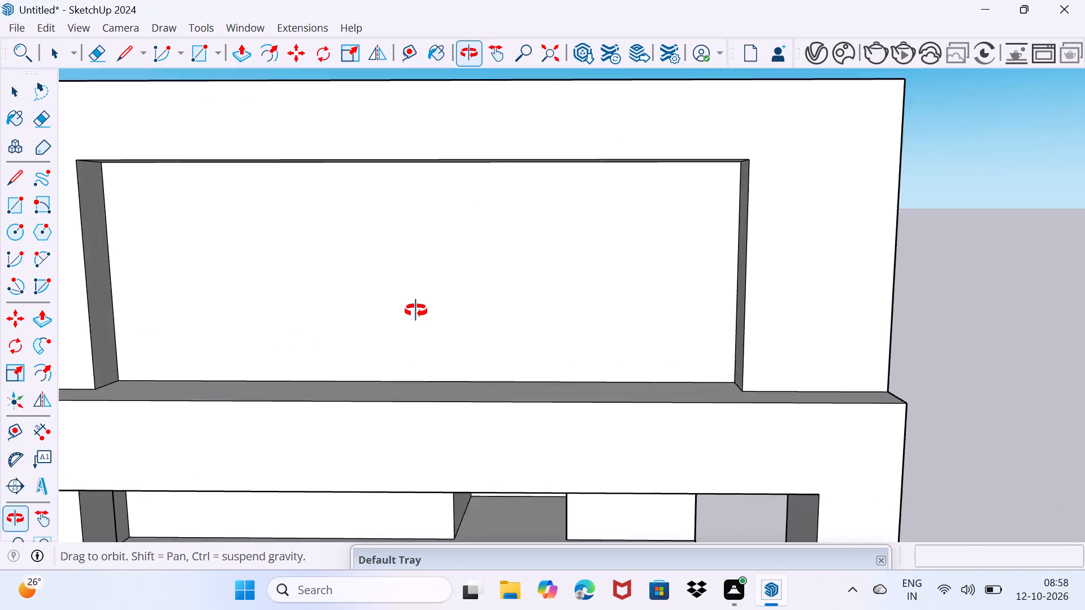
{"action": "middle_click_drag", "start_coordinate": [416, 311], "coordinate": [428, 312]}
{"action": "key", "text": "space"}
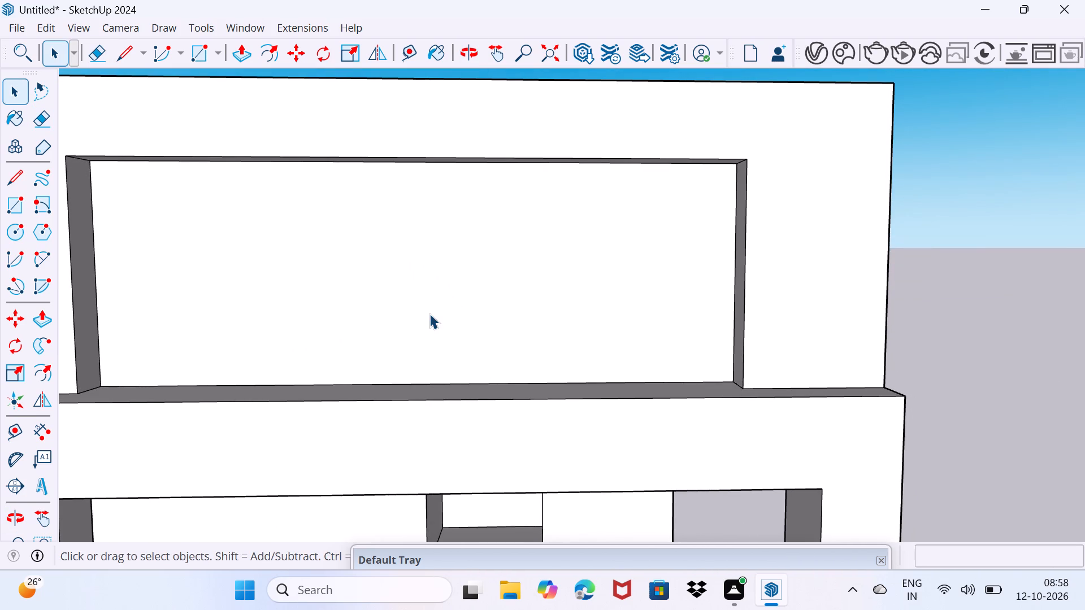
{"action": "key", "text": "l"}
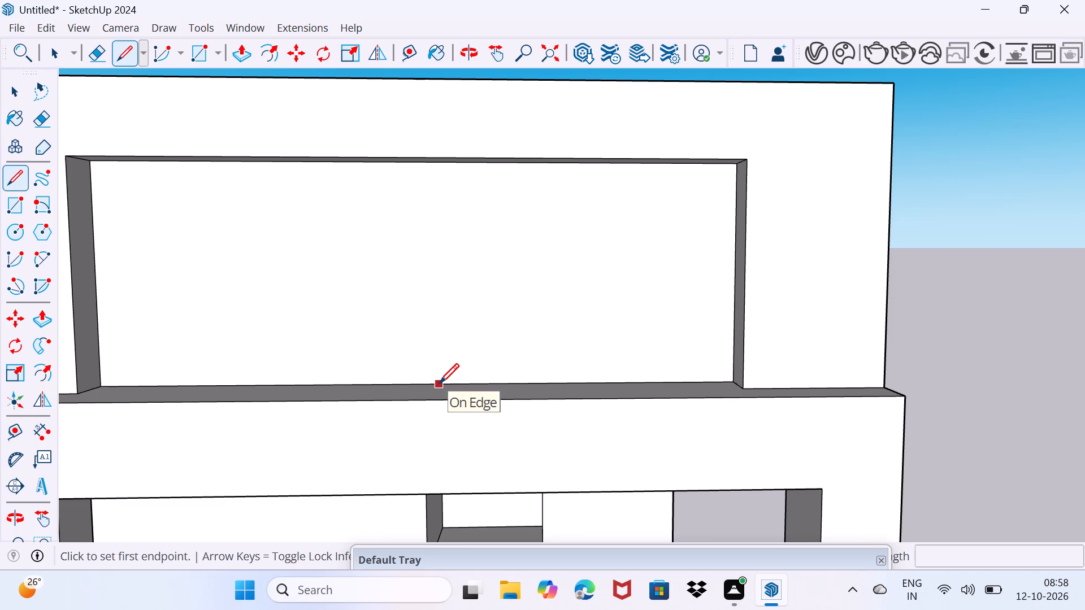
{"action": "left_click", "coordinate": [438, 380]}
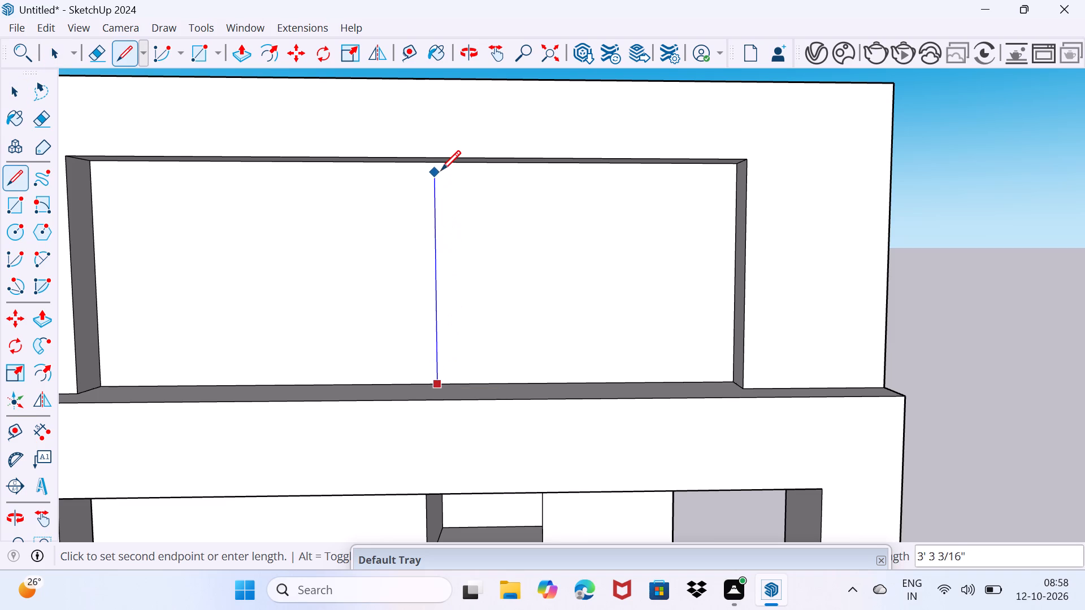
{"action": "left_click", "coordinate": [441, 167]}
{"action": "key", "text": "space"}
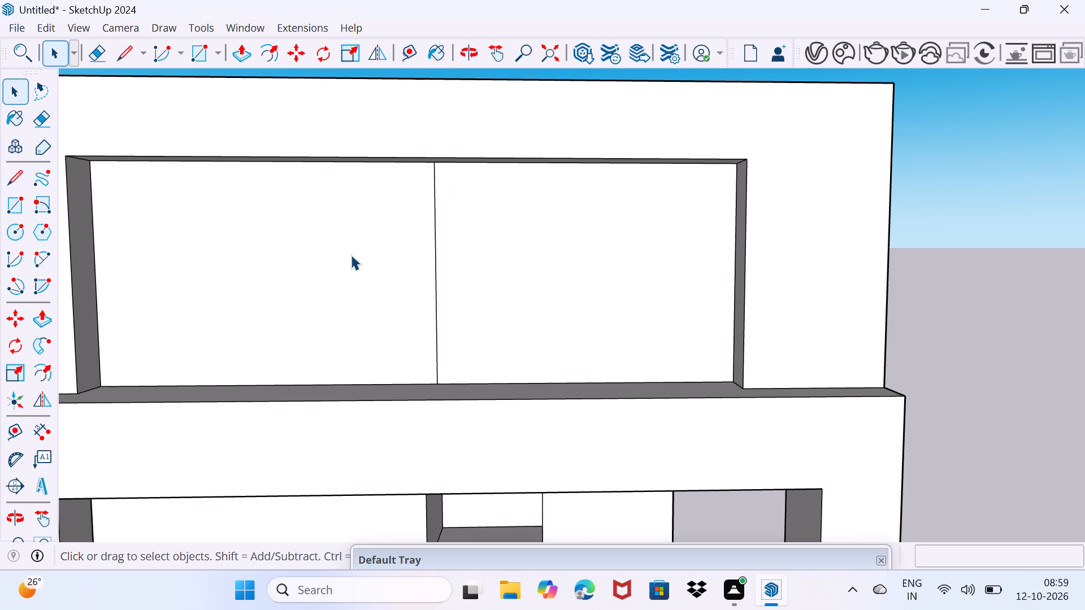
Delete the left half of the recess's back face and the face behind it to open it through the parapet.
{"action": "left_click", "coordinate": [349, 256]}
{"action": "key", "text": "Delete"}
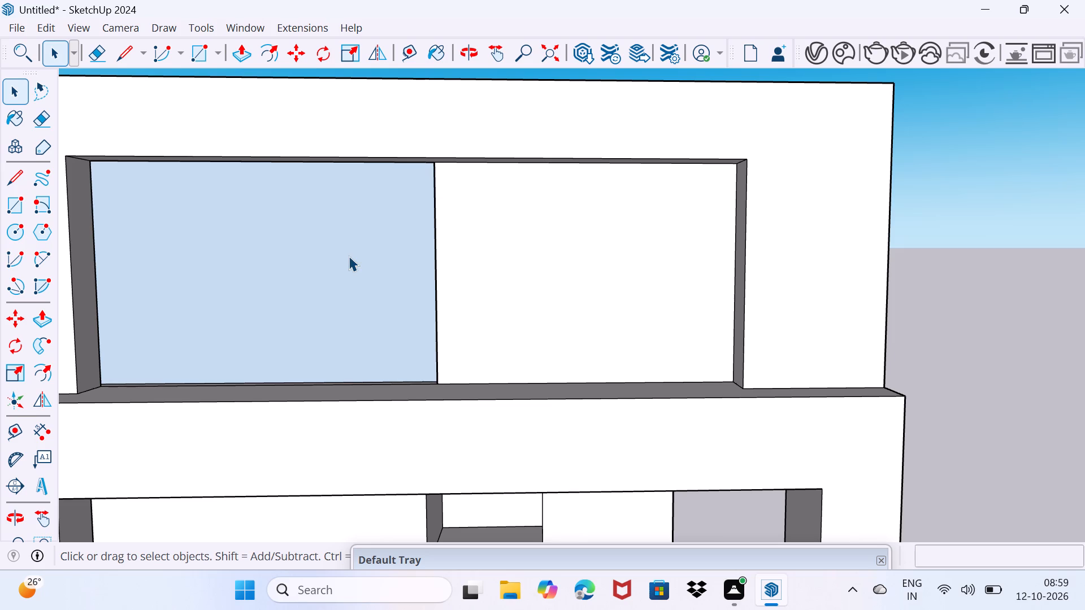
{"action": "left_click", "coordinate": [317, 235]}
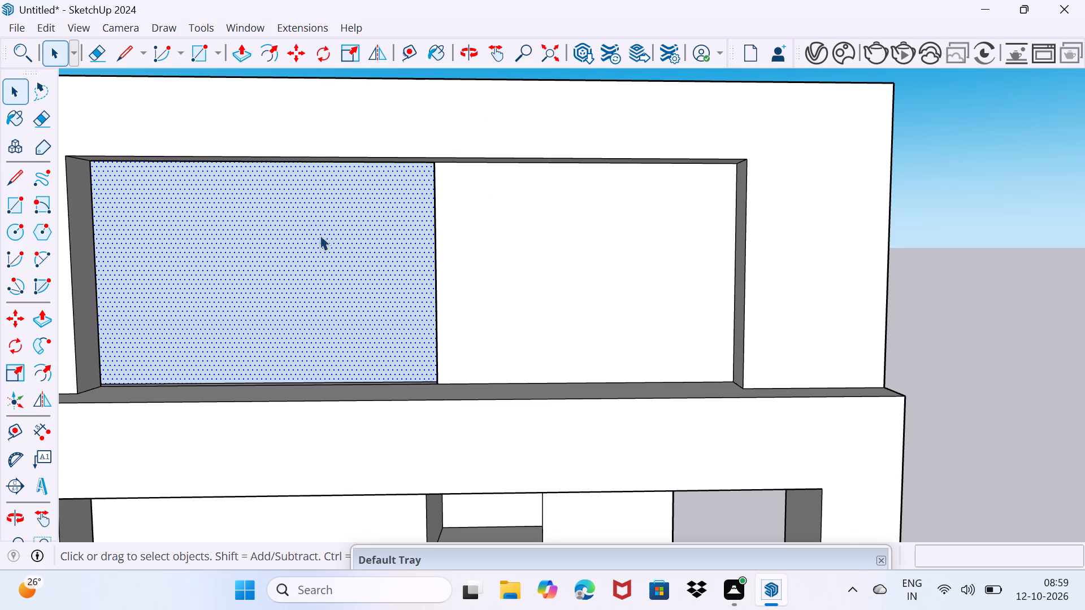
{"action": "key", "text": "Delete"}
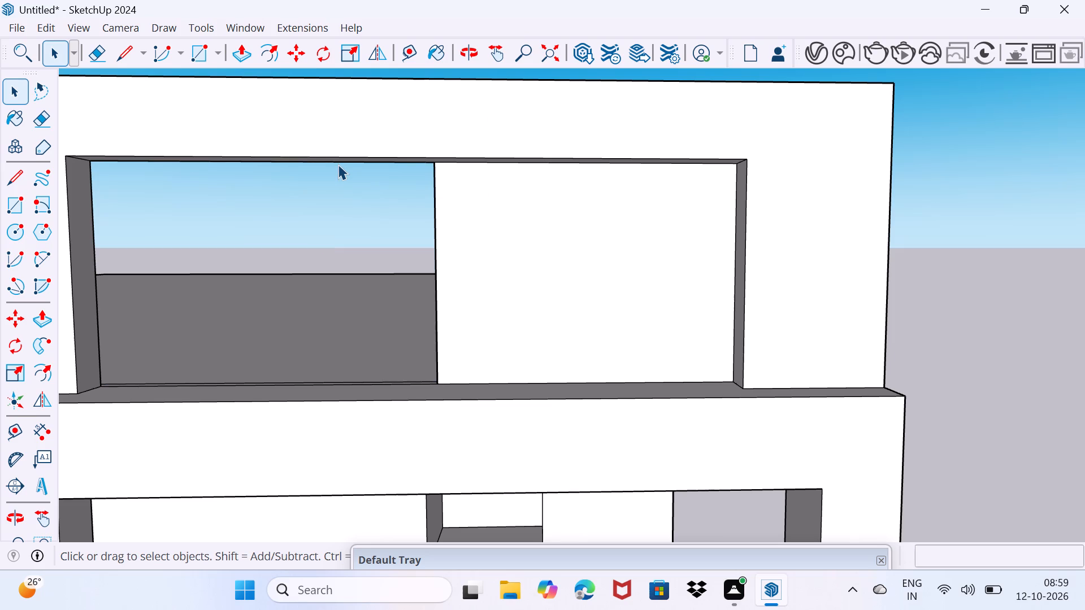
Push/Pull the right half of the recess's back face outward 6 7/8", flush with the parapet's front face.
{"action": "key", "text": "space"}
{"action": "left_click", "coordinate": [514, 247]}
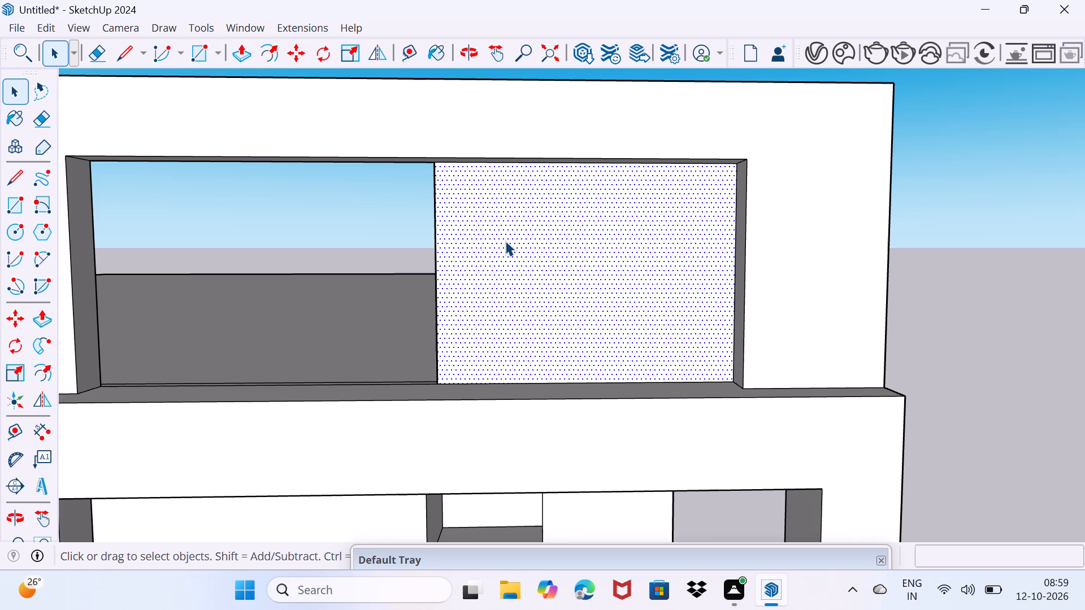
{"action": "key", "text": "p"}
{"action": "left_click", "coordinate": [505, 241]}
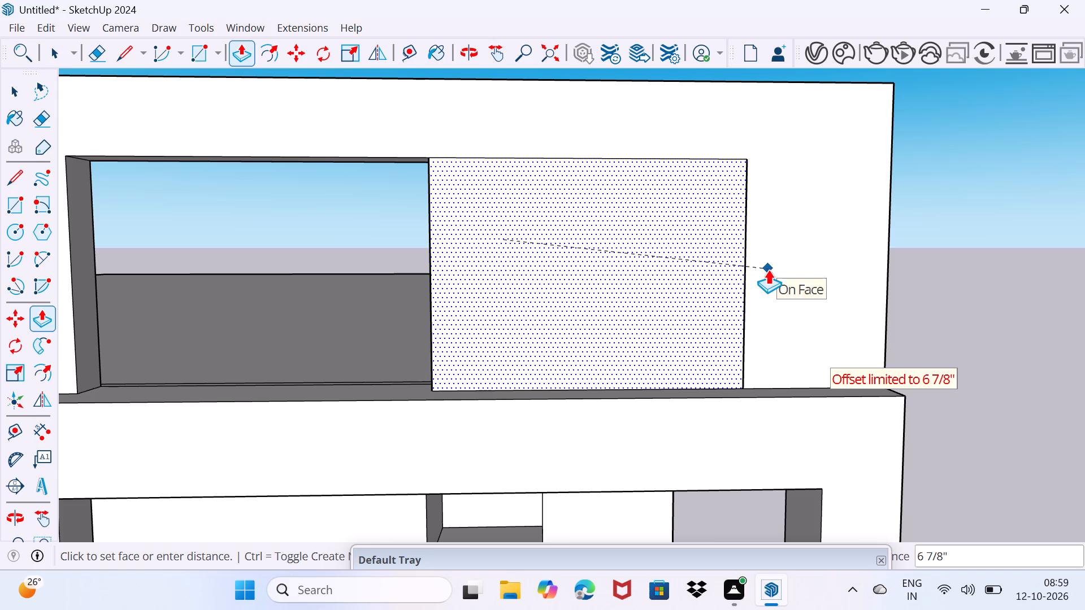
{"action": "left_click", "coordinate": [768, 269]}
{"action": "key", "text": "space"}
{"action": "left_click_drag", "start_coordinate": [646, 298], "coordinate": [689, 250]}
Erase the leftover edges running along the floor of the parapet opening.
{"action": "middle_click_drag", "start_coordinate": [597, 266], "coordinate": [602, 271]}
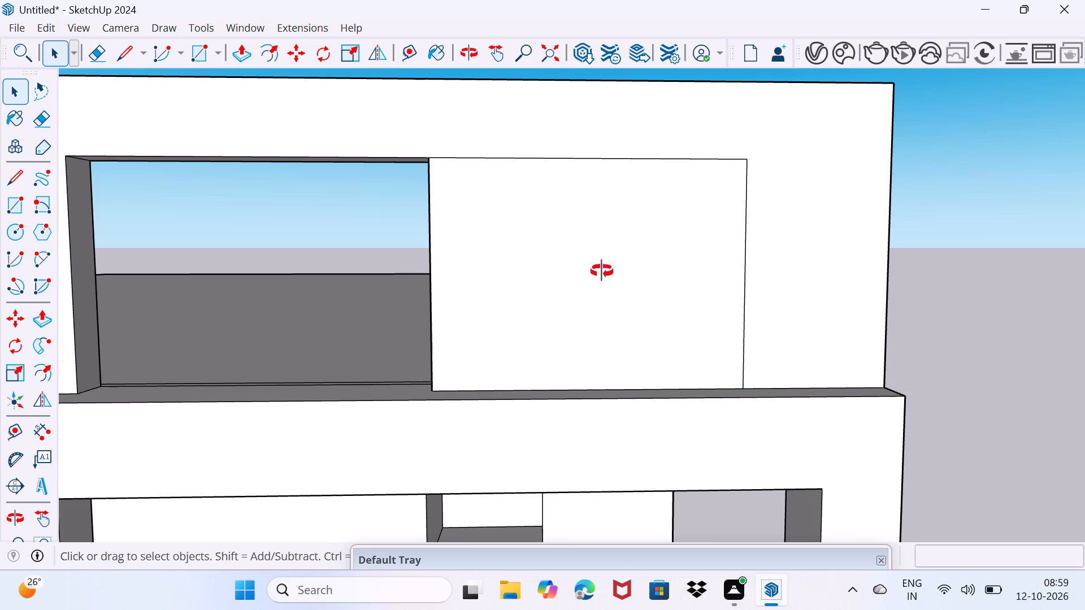
{"action": "middle_click_drag", "start_coordinate": [602, 271], "coordinate": [596, 300]}
{"action": "scroll", "coordinate": [233, 367], "scroll_direction": "up", "scroll_amount": 1}
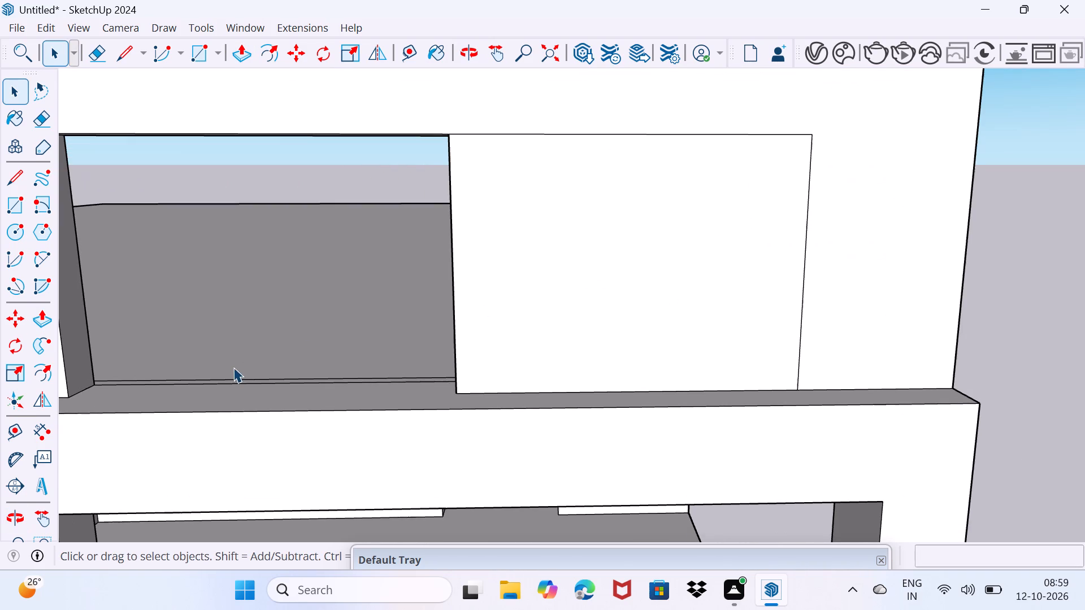
{"action": "key", "text": "e"}
{"action": "left_click_drag", "start_coordinate": [229, 382], "coordinate": [236, 370]}
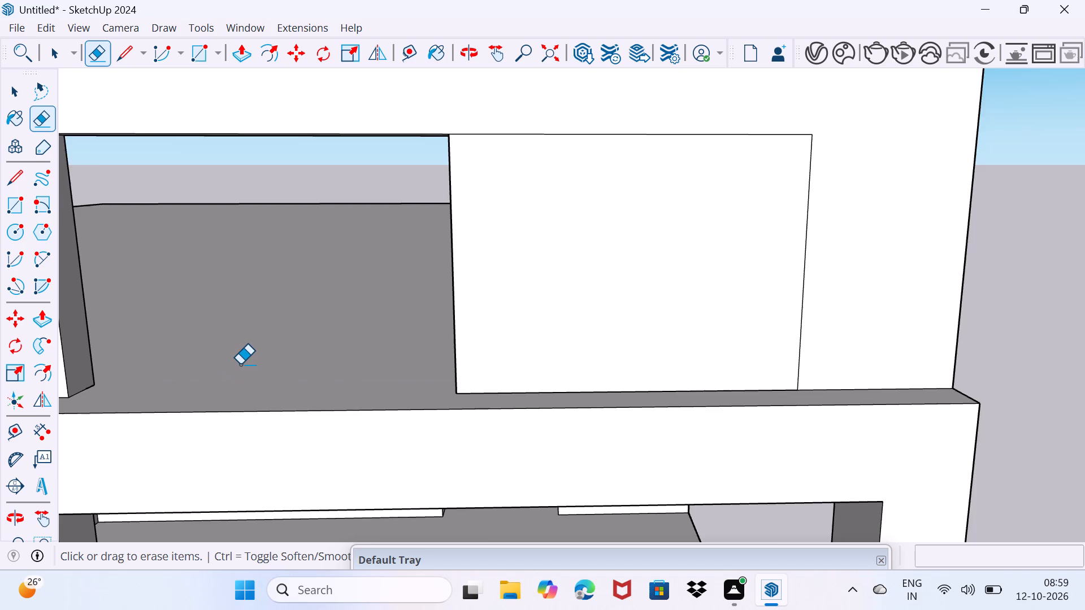
Draw a line about 4' 6" long up the parapet's front face, between the flush panel and the parapet's right end.
{"action": "scroll", "coordinate": [240, 364], "scroll_direction": "down", "scroll_amount": 11}
{"action": "scroll", "coordinate": [441, 358], "scroll_direction": "up", "scroll_amount": 2}
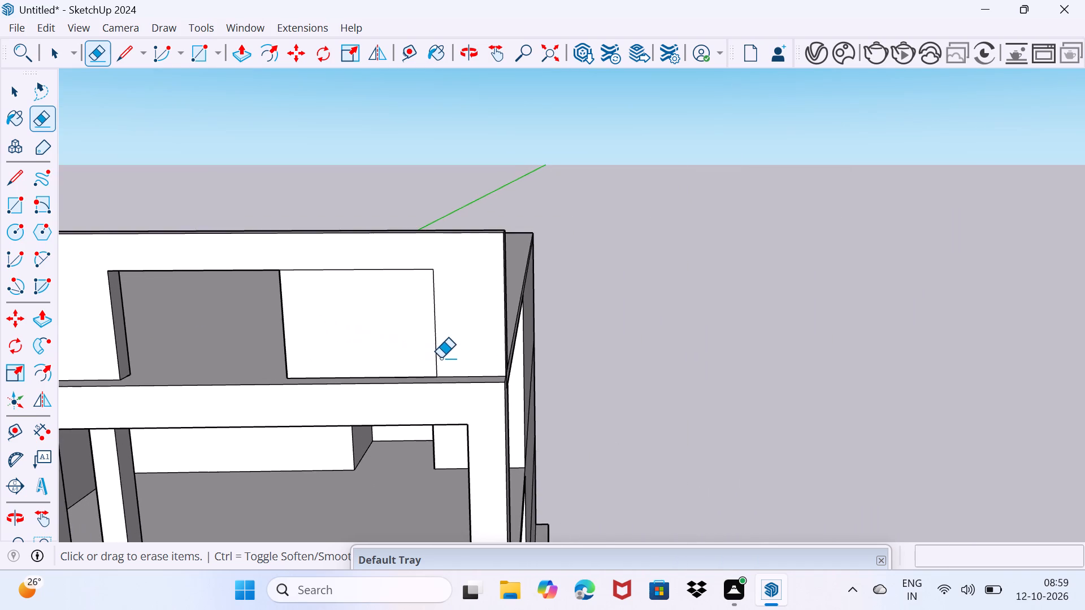
{"action": "middle_click_drag", "start_coordinate": [450, 356], "coordinate": [450, 382]}
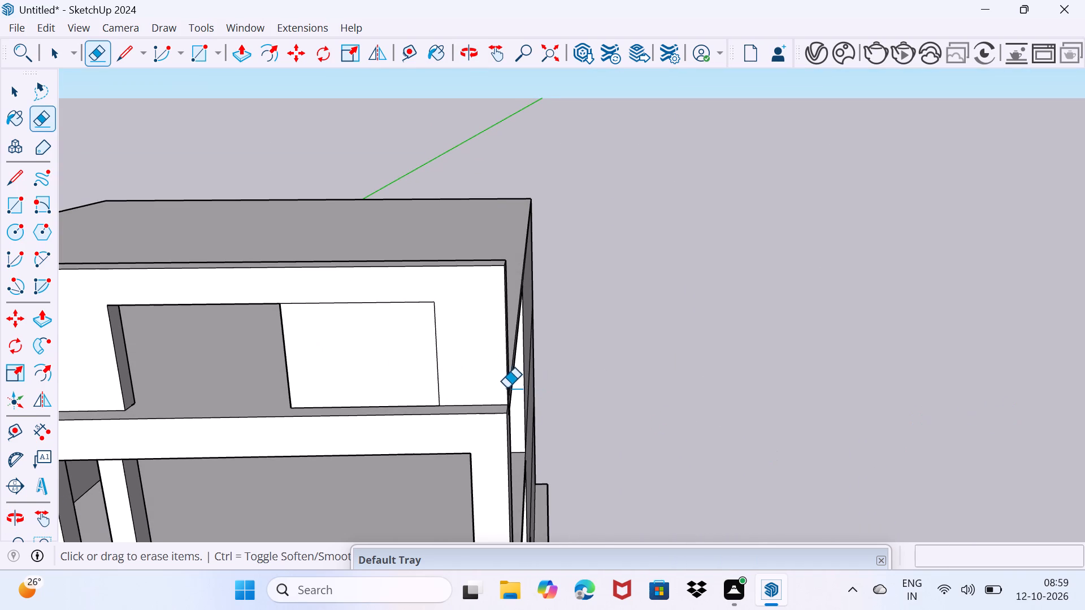
{"action": "key", "text": "space"}
{"action": "key", "text": "l"}
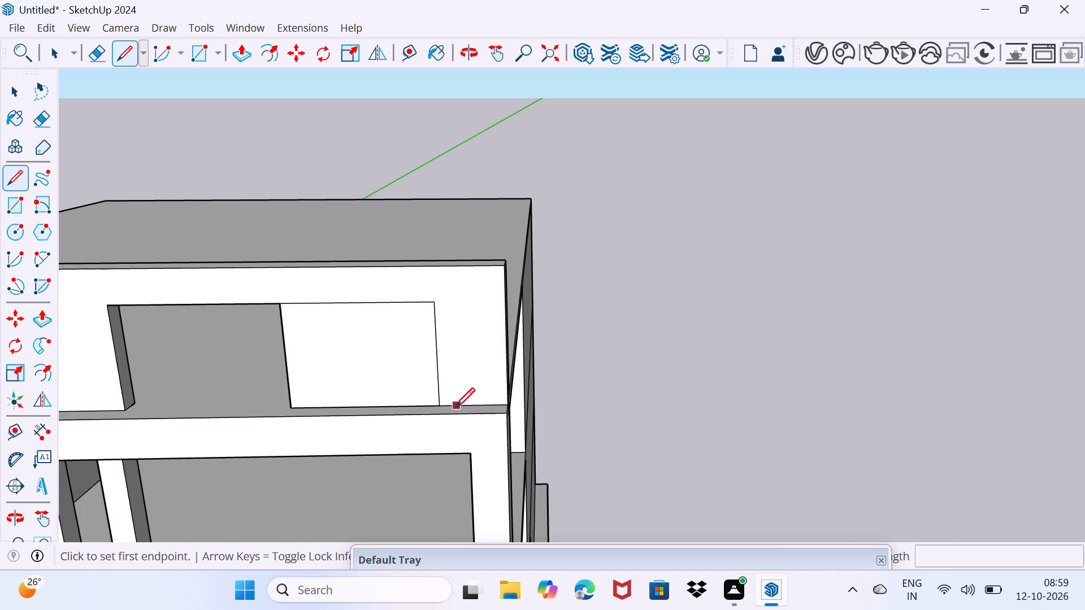
{"action": "left_click", "coordinate": [455, 407]}
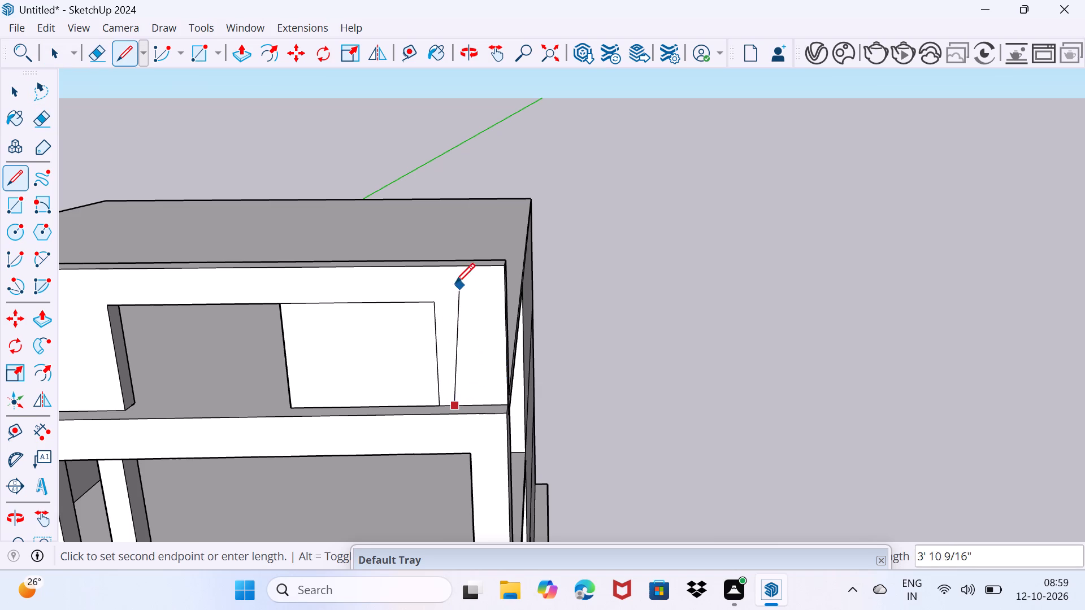
{"action": "left_click", "coordinate": [448, 266]}
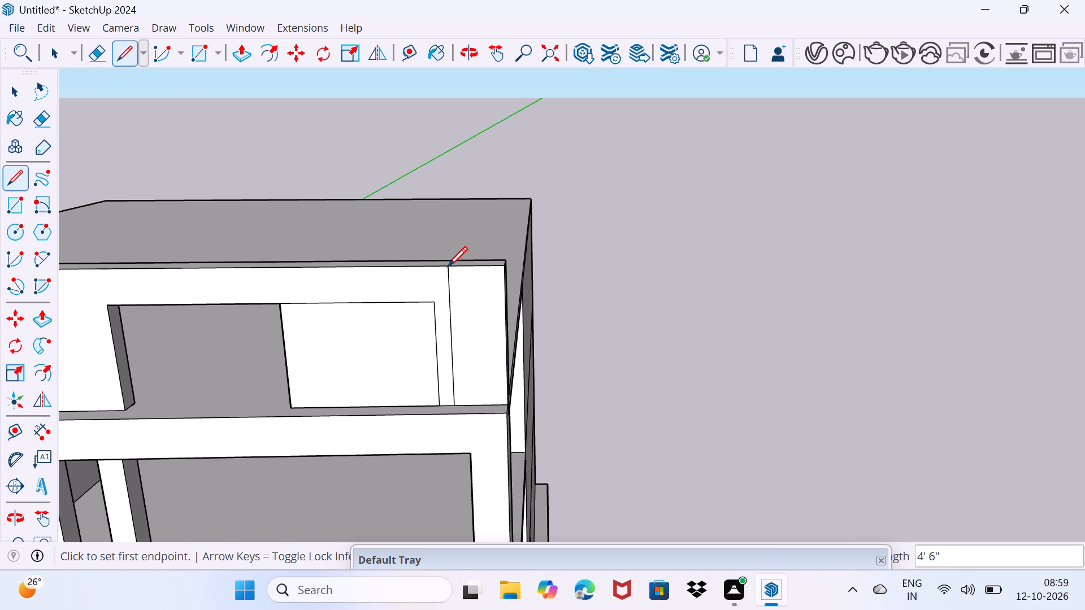
Push/Pull the narrow strip at the parapet's right end inward 4 11/16".
{"action": "key", "text": "space"}
{"action": "key", "text": "p"}
{"action": "left_click", "coordinate": [480, 331]}
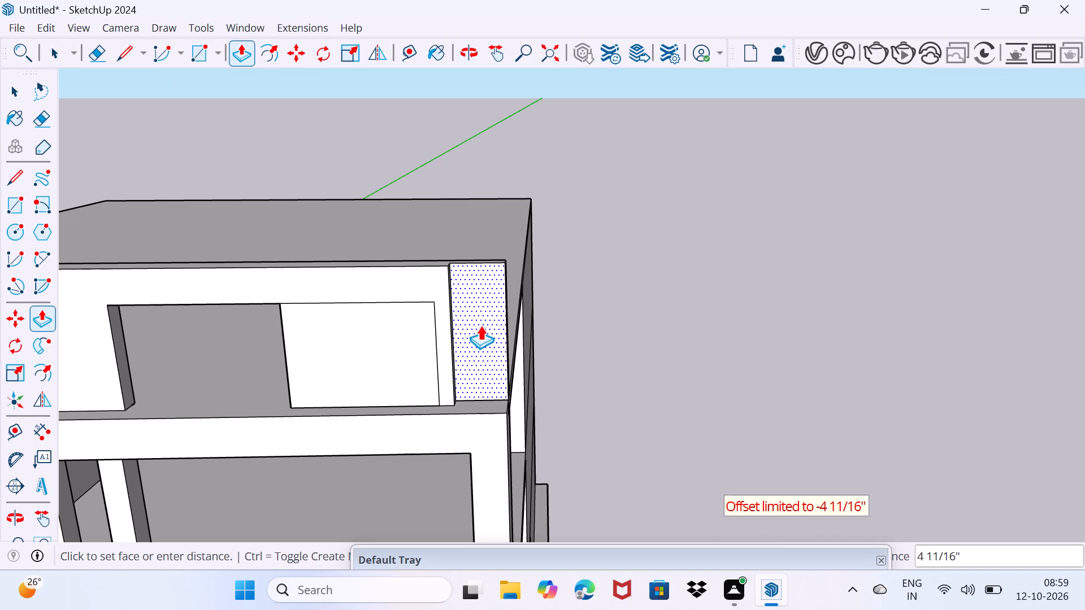
{"action": "left_click", "coordinate": [479, 328]}
{"action": "key", "text": "space"}
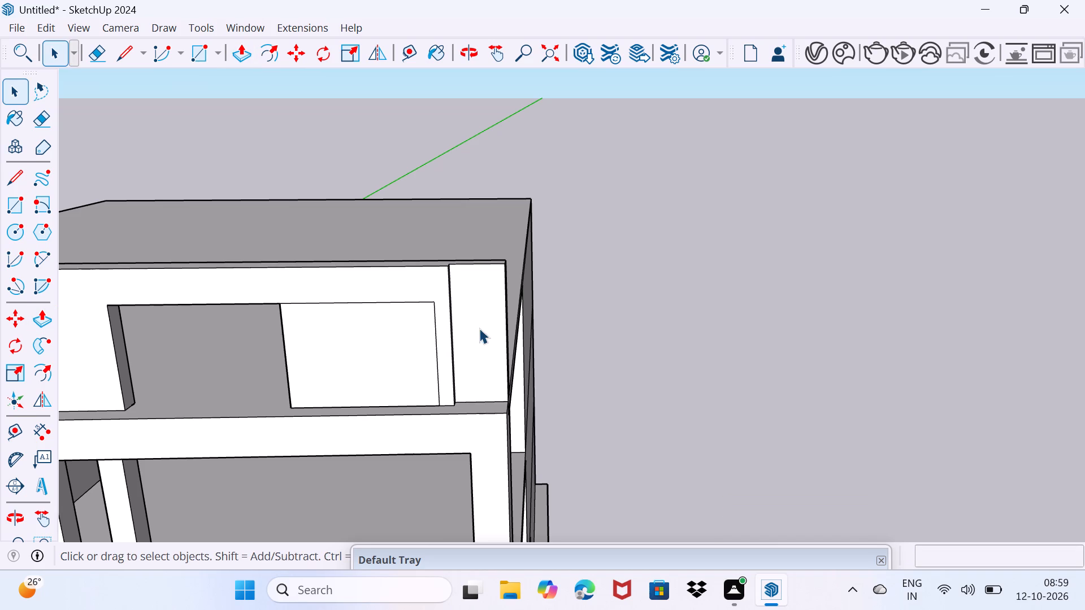
{"action": "left_click_drag", "start_coordinate": [478, 345], "coordinate": [487, 316]}
Copy the panel's upper edge down to its bottom edge and divide the distance into 10 equal strips.
{"action": "middle_click_drag", "start_coordinate": [479, 305], "coordinate": [541, 296]}
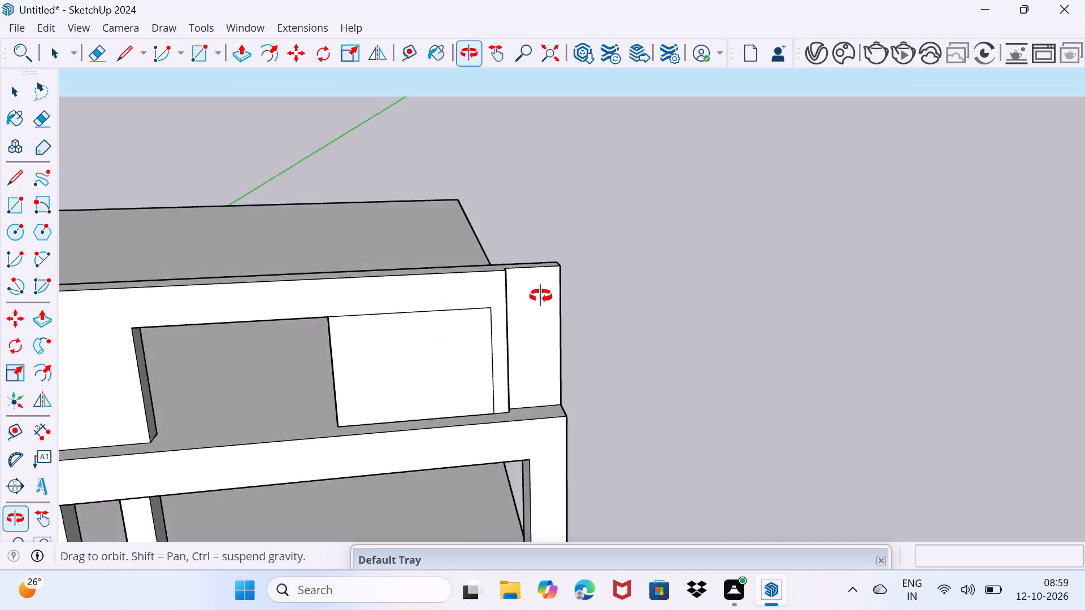
{"action": "middle_click_drag", "start_coordinate": [541, 296], "coordinate": [584, 256]}
{"action": "scroll", "coordinate": [557, 290], "scroll_direction": "down", "scroll_amount": 2}
{"action": "scroll", "coordinate": [455, 272], "scroll_direction": "up", "scroll_amount": 2}
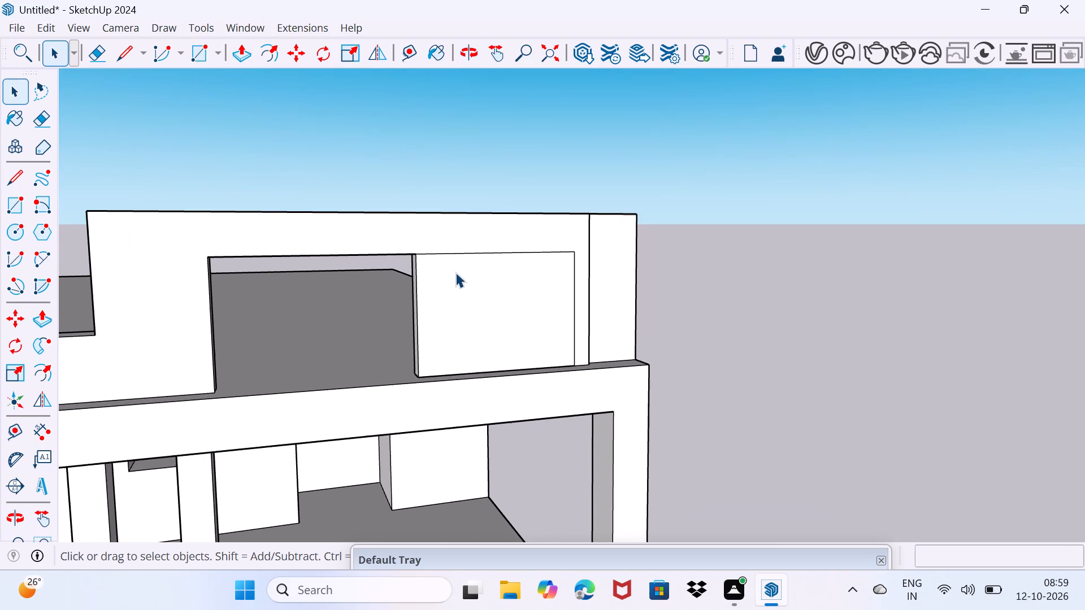
{"action": "left_click", "coordinate": [462, 251]}
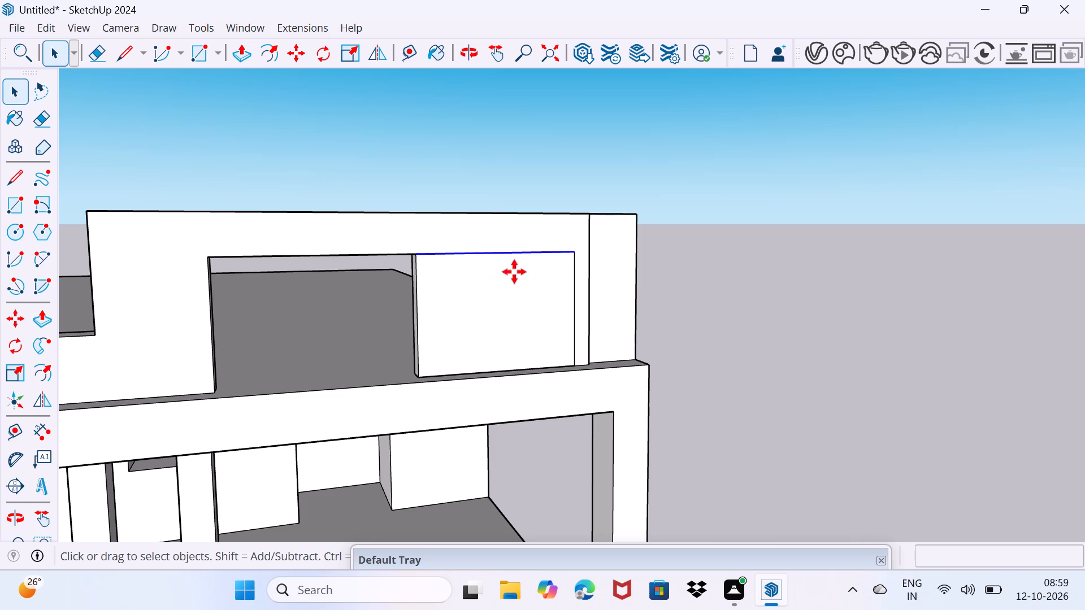
{"action": "key", "text": "m"}
{"action": "left_click", "coordinate": [576, 250]}
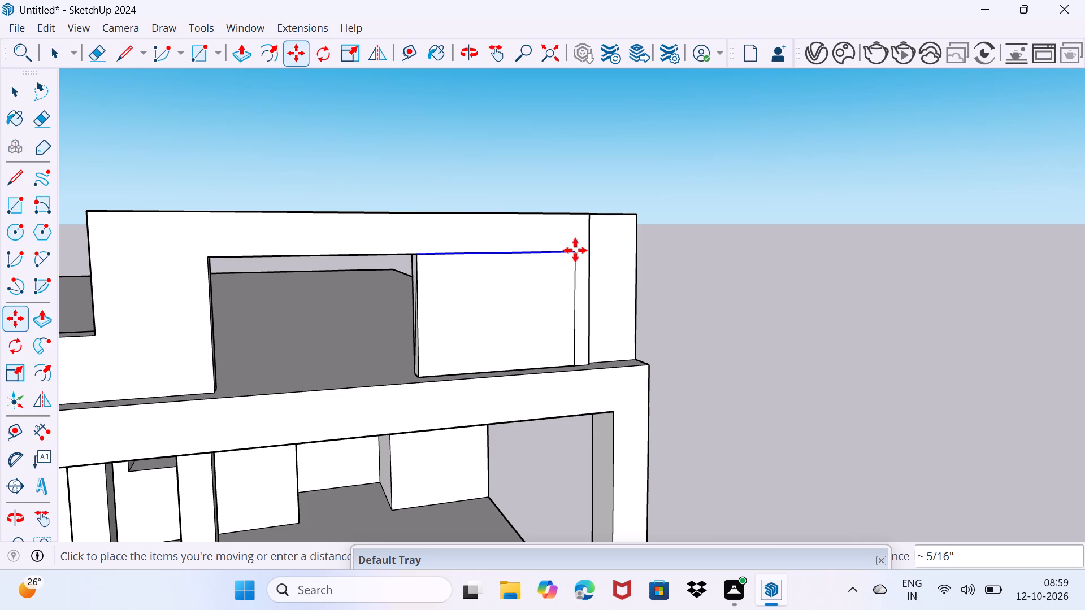
{"action": "scroll", "coordinate": [571, 356], "scroll_direction": "up", "scroll_amount": 6}
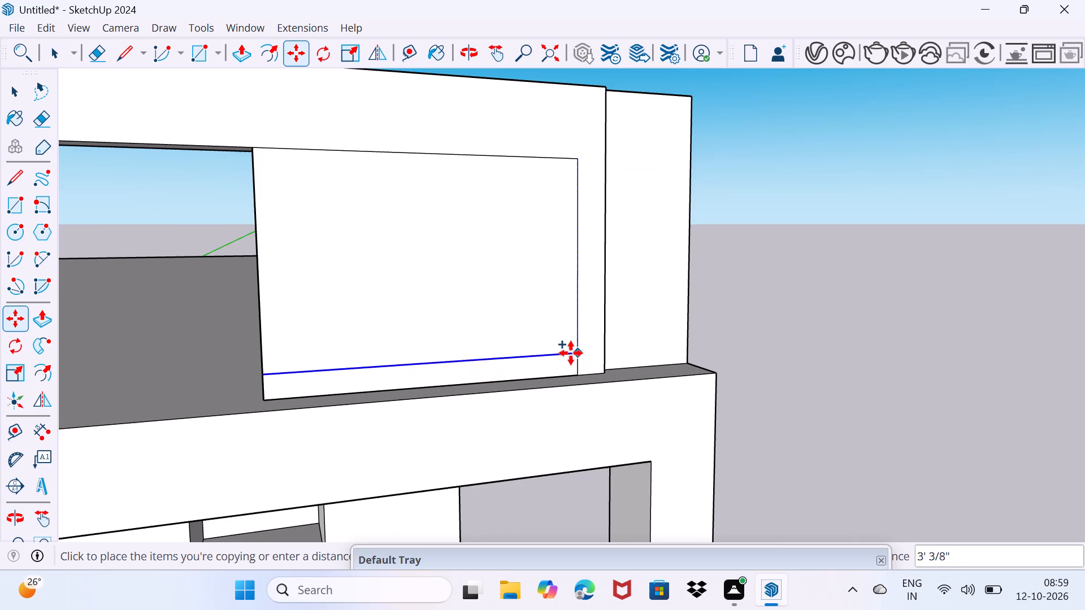
{"action": "left_click", "coordinate": [580, 371]}
{"action": "key", "text": "slash"}
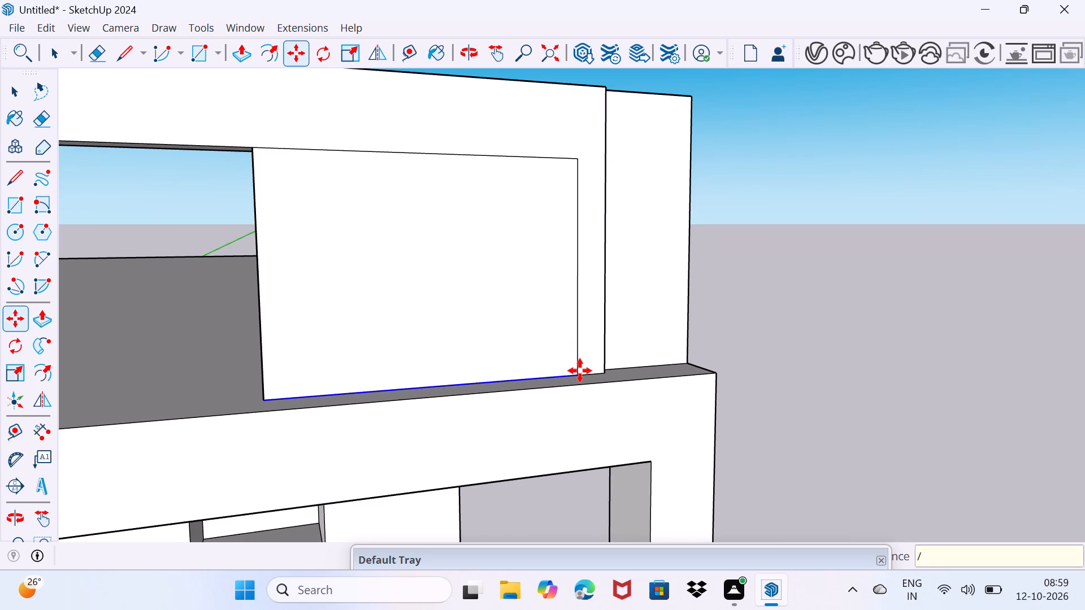
{"action": "type", "text": "10"}
{"action": "key", "text": "Return"}
{"action": "key", "text": "space"}
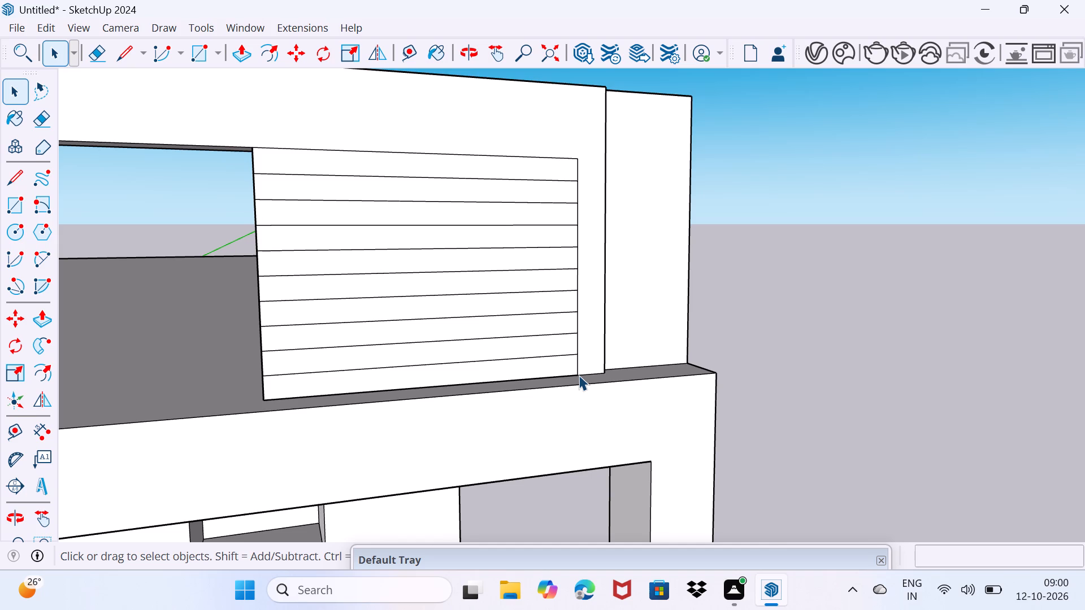
Push/Pull the panel's uppermost strip outward 3".
{"action": "middle_click_drag", "start_coordinate": [351, 235], "coordinate": [292, 283]}
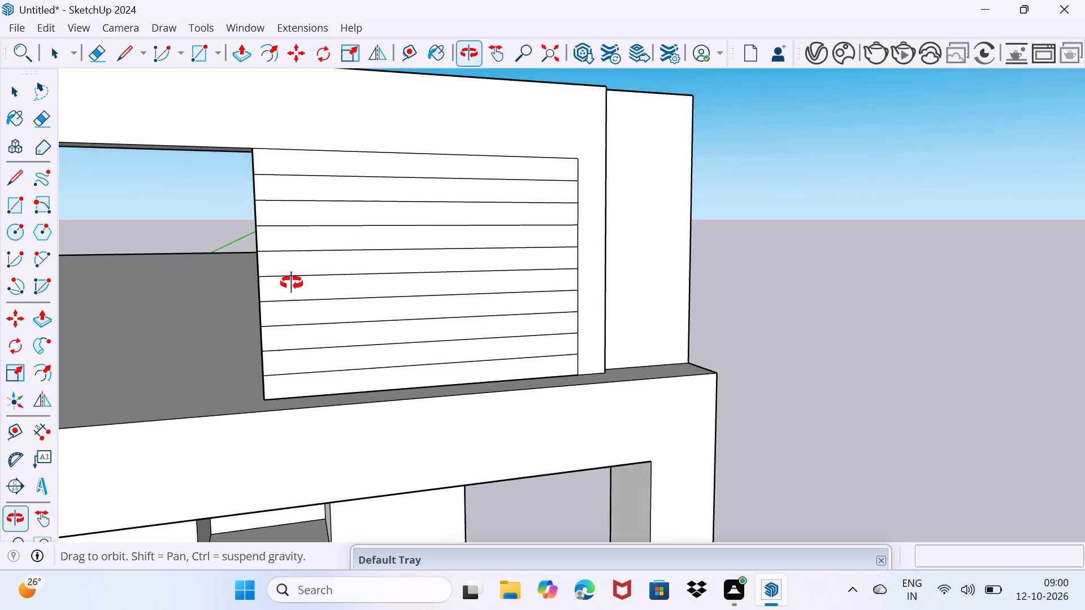
{"action": "middle_click_drag", "start_coordinate": [292, 283], "coordinate": [287, 293]}
{"action": "left_click", "coordinate": [327, 170]}
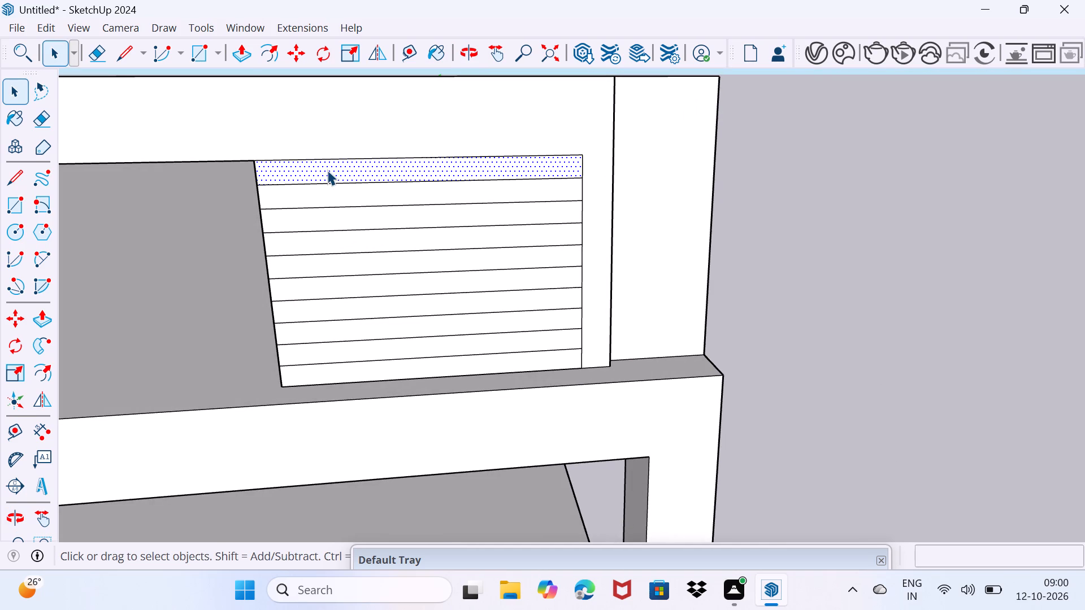
{"action": "key", "text": "p"}
{"action": "left_click", "coordinate": [327, 170]}
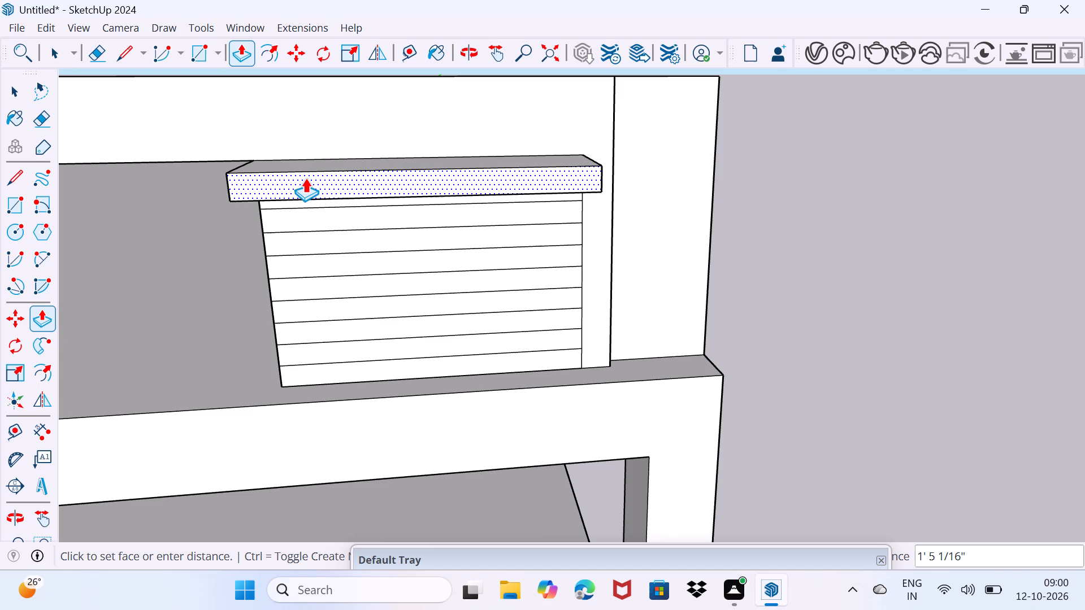
{"action": "key", "text": "3"}
{"action": "key", "text": "shift+quotedbl"}
{"action": "key", "text": "Return"}
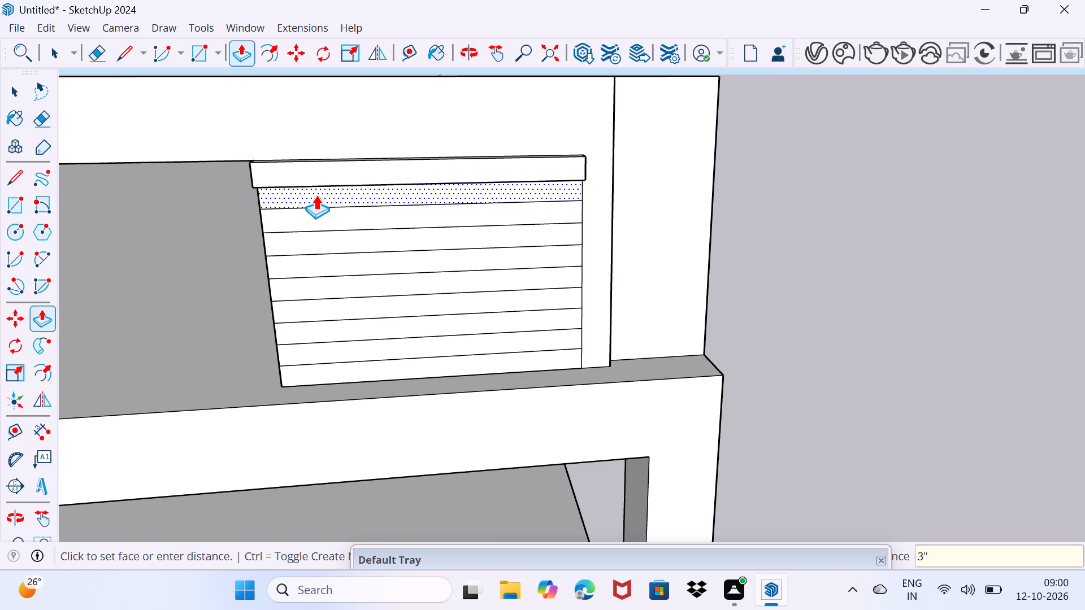
Repeat the 3" Push/Pull outward on the panel's remaining nine strips, working down to the lowest one.
{"action": "double_click", "coordinate": [316, 195]}
{"action": "double_click", "coordinate": [318, 216]}
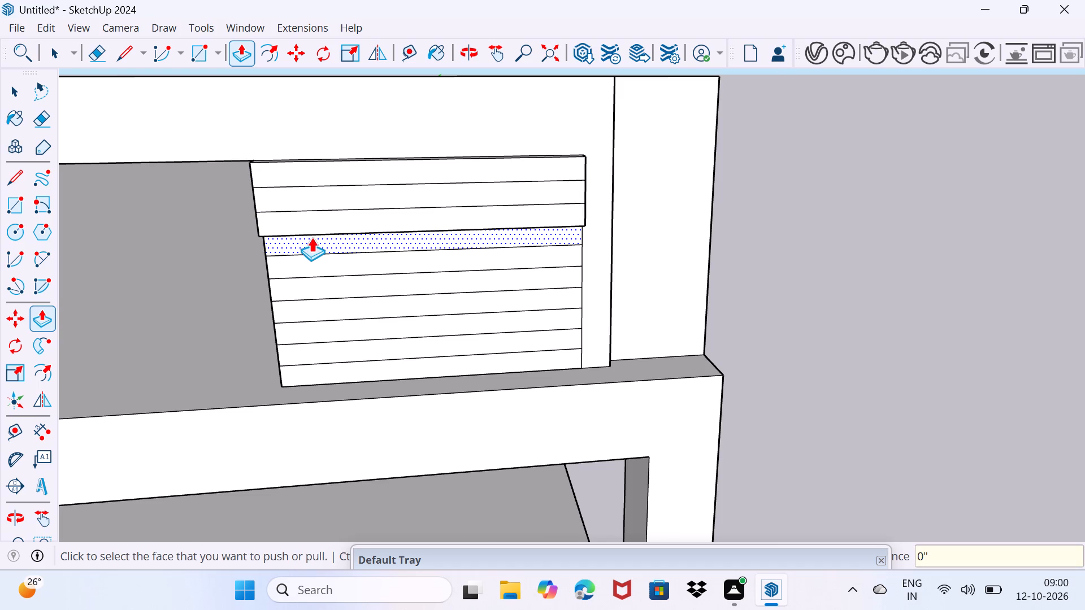
{"action": "double_click", "coordinate": [311, 237]}
{"action": "double_click", "coordinate": [307, 262]}
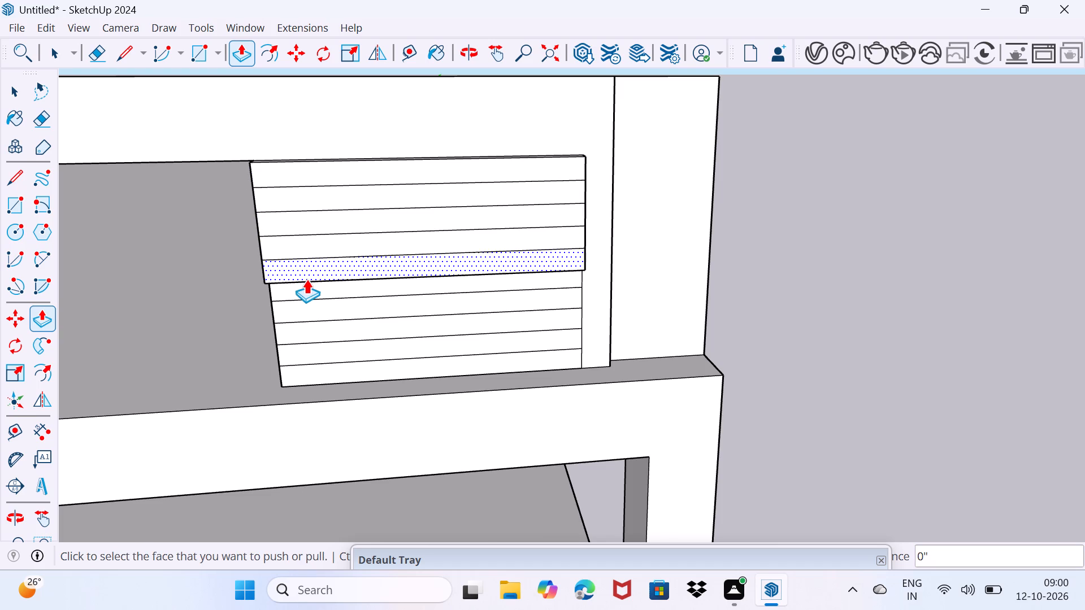
{"action": "double_click", "coordinate": [303, 288]}
{"action": "double_click", "coordinate": [302, 311]}
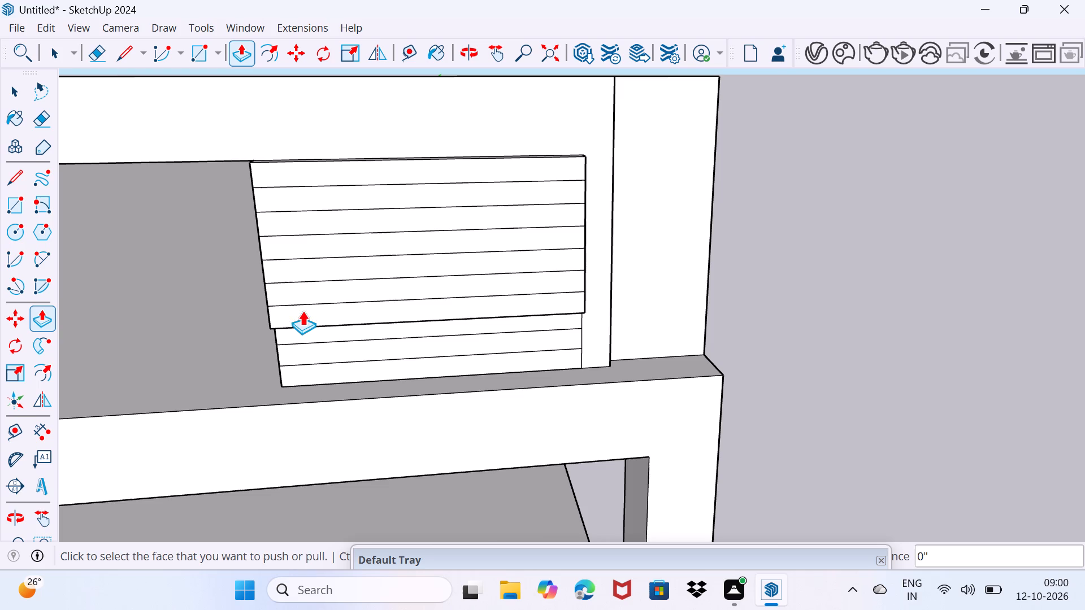
{"action": "double_click", "coordinate": [305, 335]}
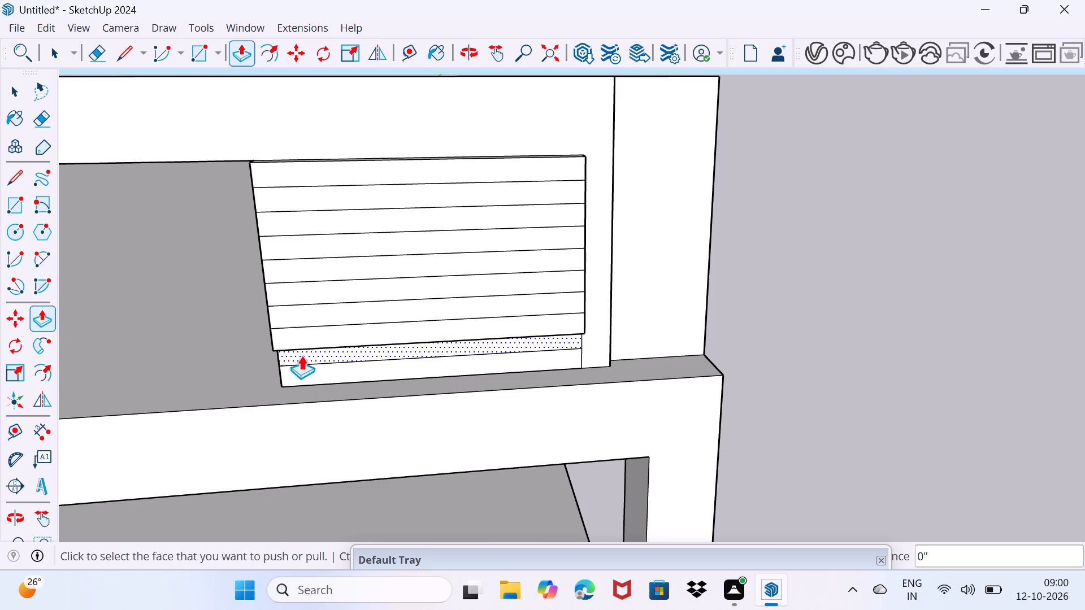
{"action": "double_click", "coordinate": [301, 355]}
{"action": "double_click", "coordinate": [296, 374]}
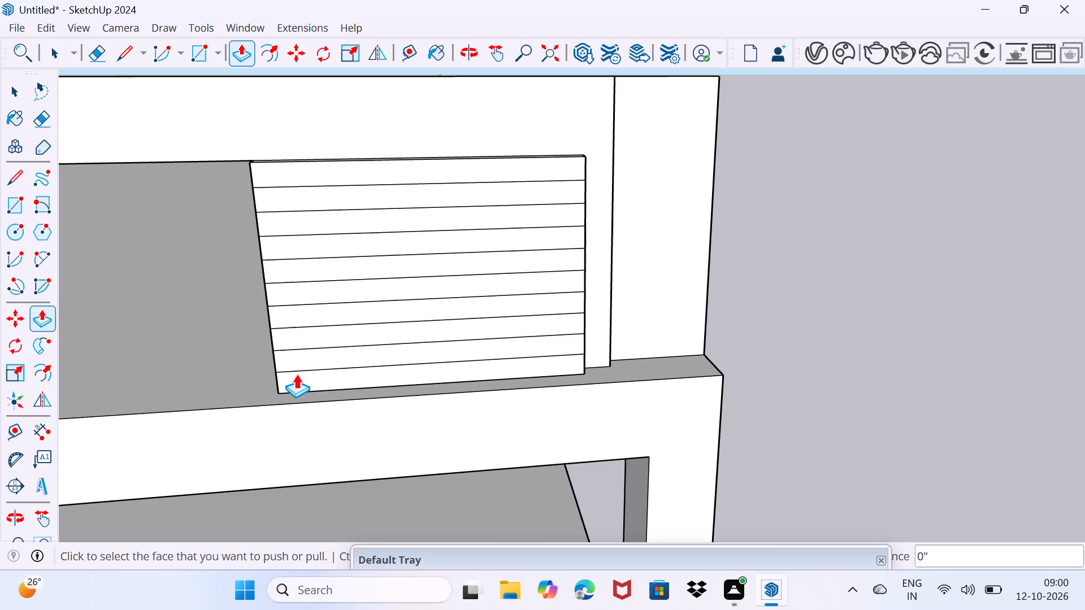
{"action": "key", "text": "space"}
{"action": "left_click_drag", "start_coordinate": [318, 351], "coordinate": [355, 291]}
Examine the house's whole front facade, from the slatted parapet panel down to the lower floors.
{"action": "scroll", "coordinate": [262, 257], "scroll_direction": "down", "scroll_amount": 7}
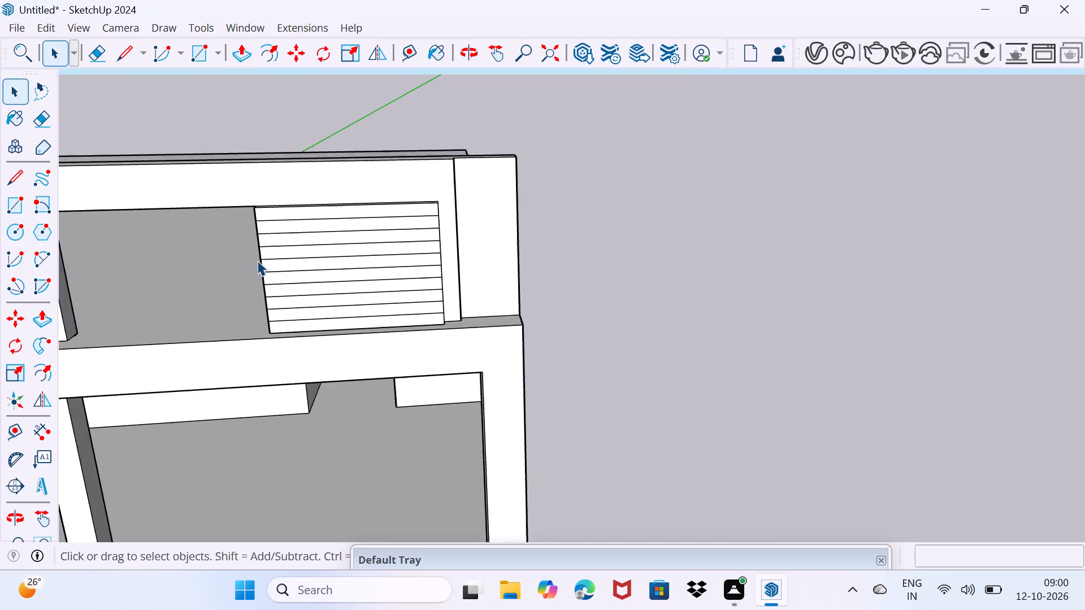
{"action": "scroll", "coordinate": [257, 260], "scroll_direction": "down", "scroll_amount": 11}
{"action": "middle_click_drag", "start_coordinate": [219, 290], "coordinate": [272, 277]}
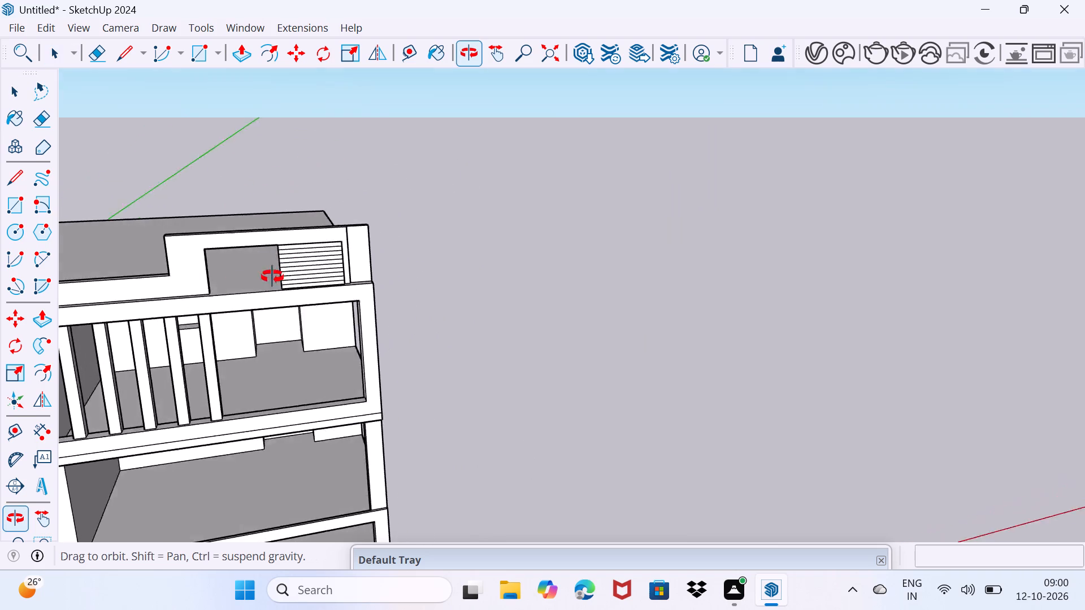
{"action": "middle_click_drag", "start_coordinate": [272, 277], "coordinate": [271, 290]}
{"action": "scroll", "coordinate": [267, 293], "scroll_direction": "down", "scroll_amount": 5}
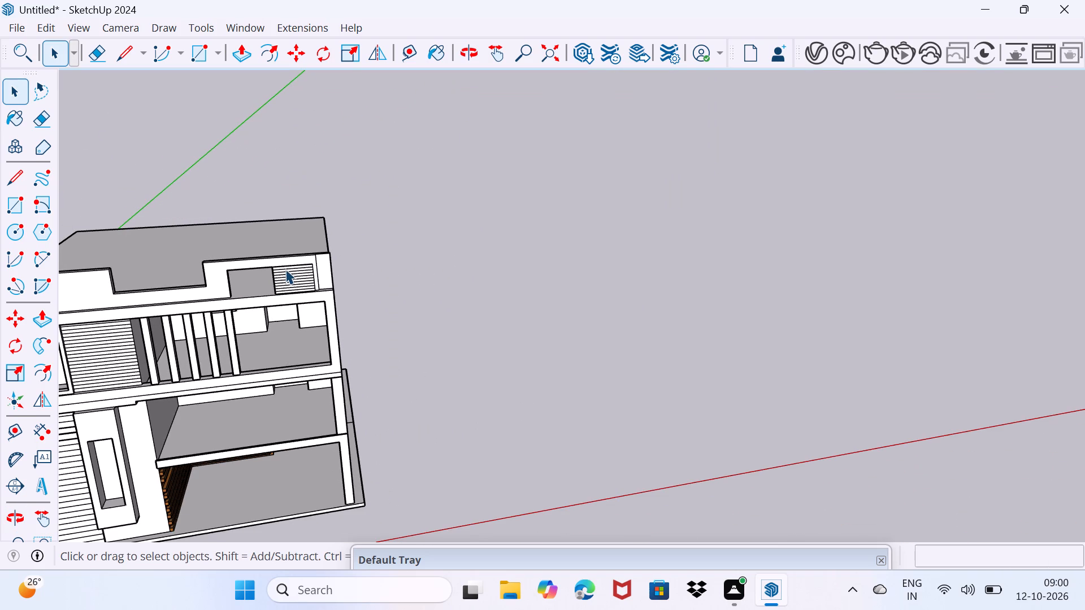
{"action": "scroll", "coordinate": [199, 246], "scroll_direction": "down", "scroll_amount": 3}
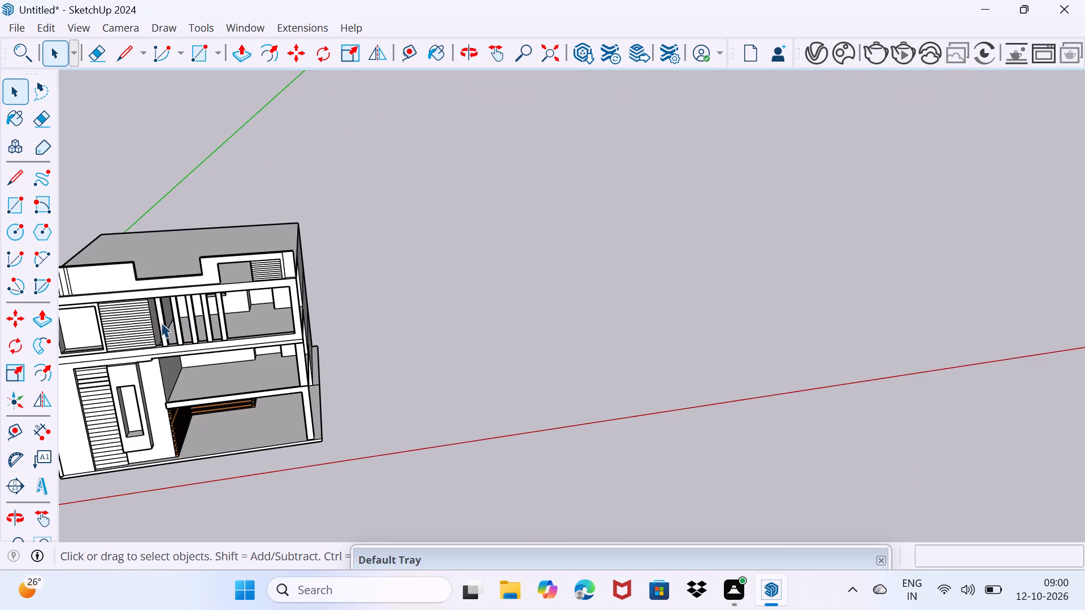
{"action": "scroll", "coordinate": [125, 321], "scroll_direction": "up", "scroll_amount": 3}
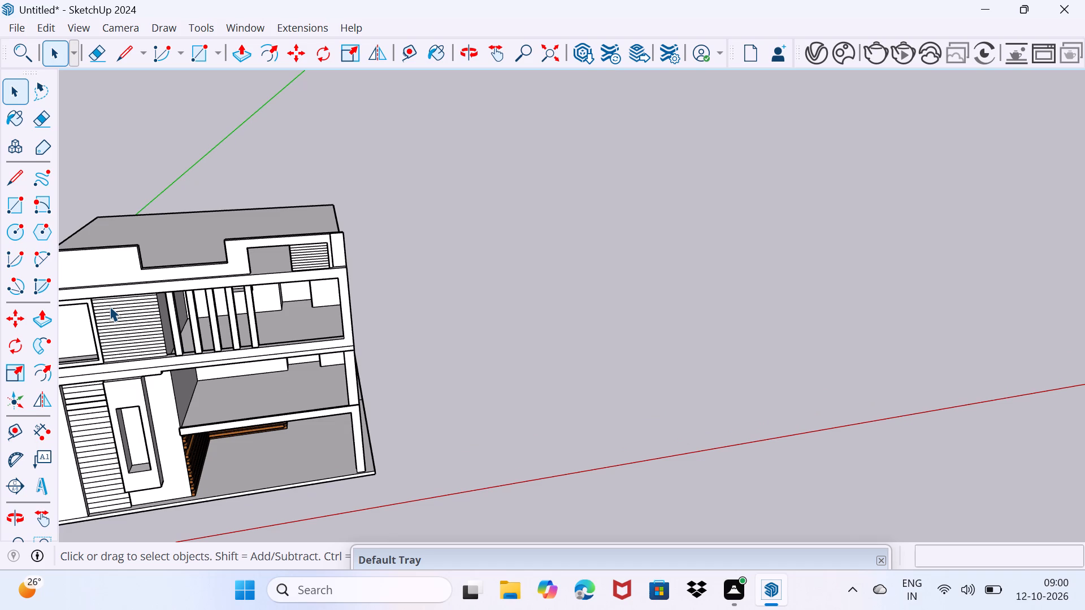
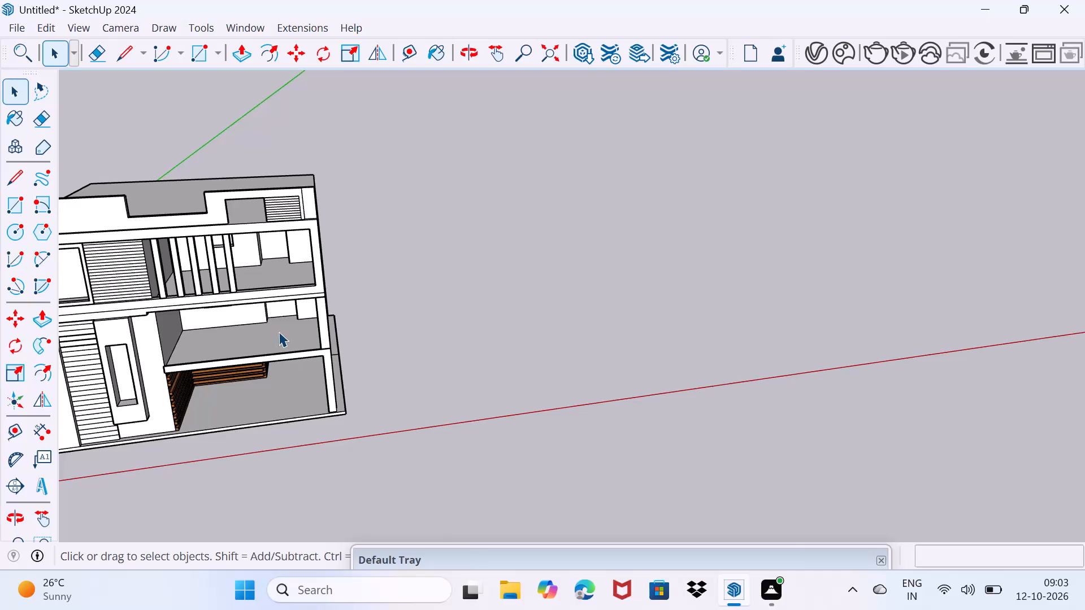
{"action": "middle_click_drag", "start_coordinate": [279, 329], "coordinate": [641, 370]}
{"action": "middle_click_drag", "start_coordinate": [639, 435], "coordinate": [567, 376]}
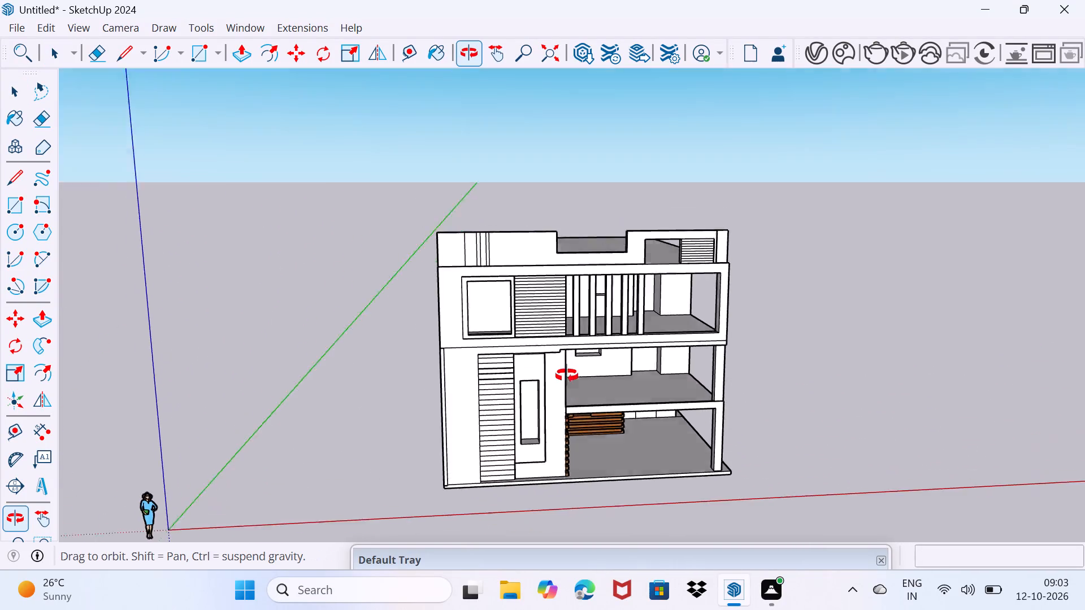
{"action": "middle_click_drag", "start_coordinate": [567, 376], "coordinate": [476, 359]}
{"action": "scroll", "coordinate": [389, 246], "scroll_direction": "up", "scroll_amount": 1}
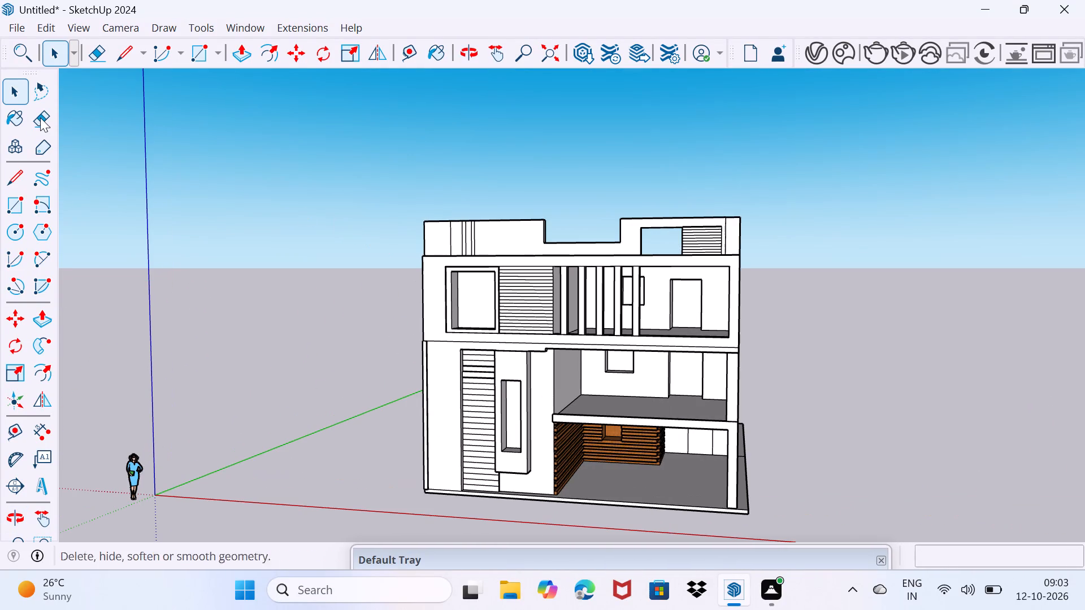
Search 3D Warehouse for "cnc jali".
{"action": "left_click", "coordinate": [315, 32]}
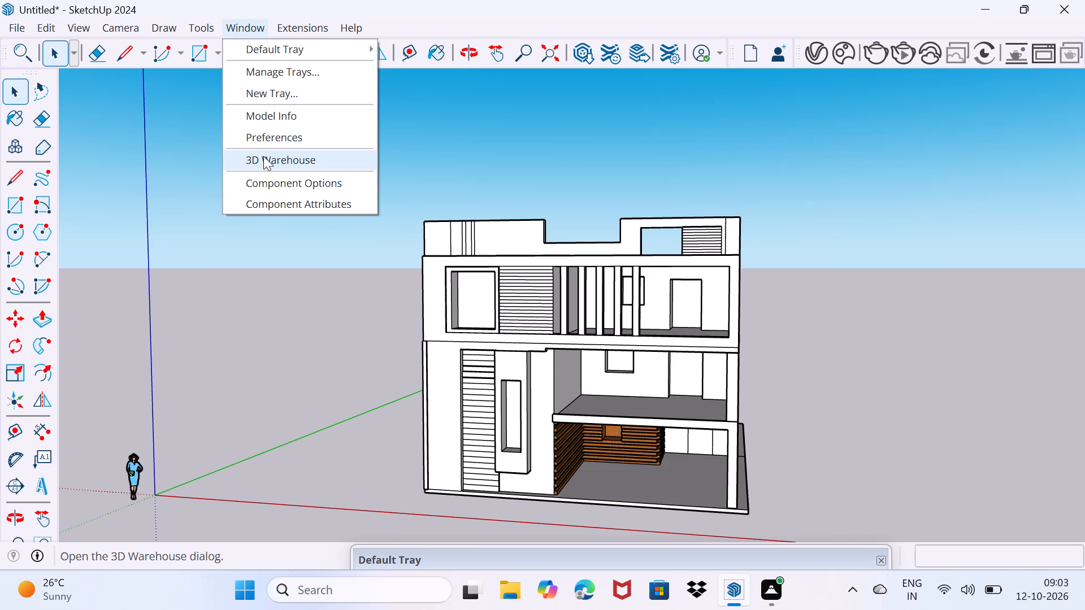
{"action": "left_click", "coordinate": [263, 160]}
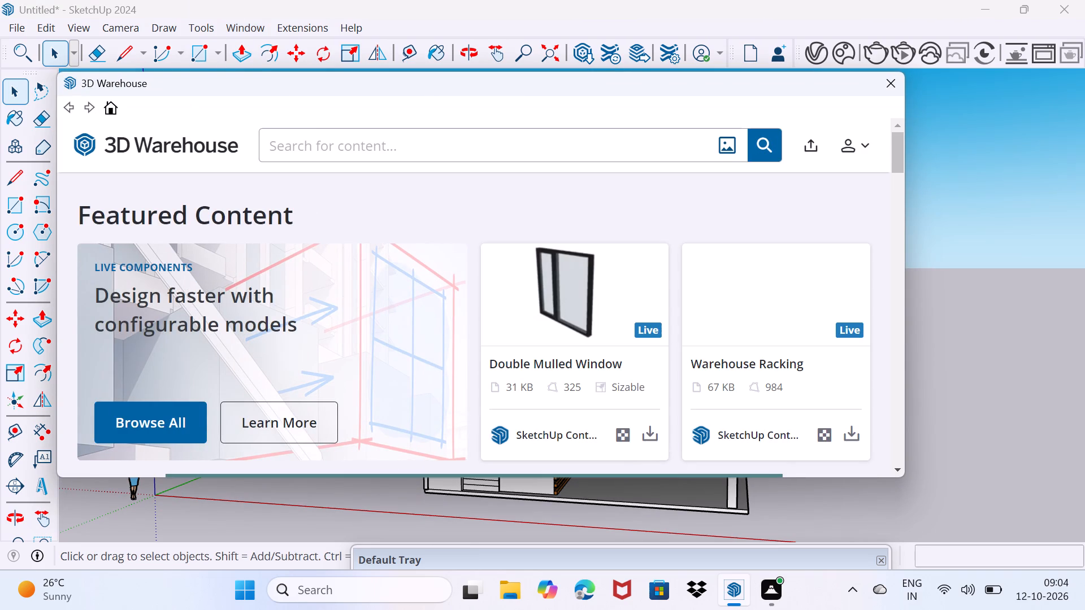
{"action": "left_click", "coordinate": [319, 132]}
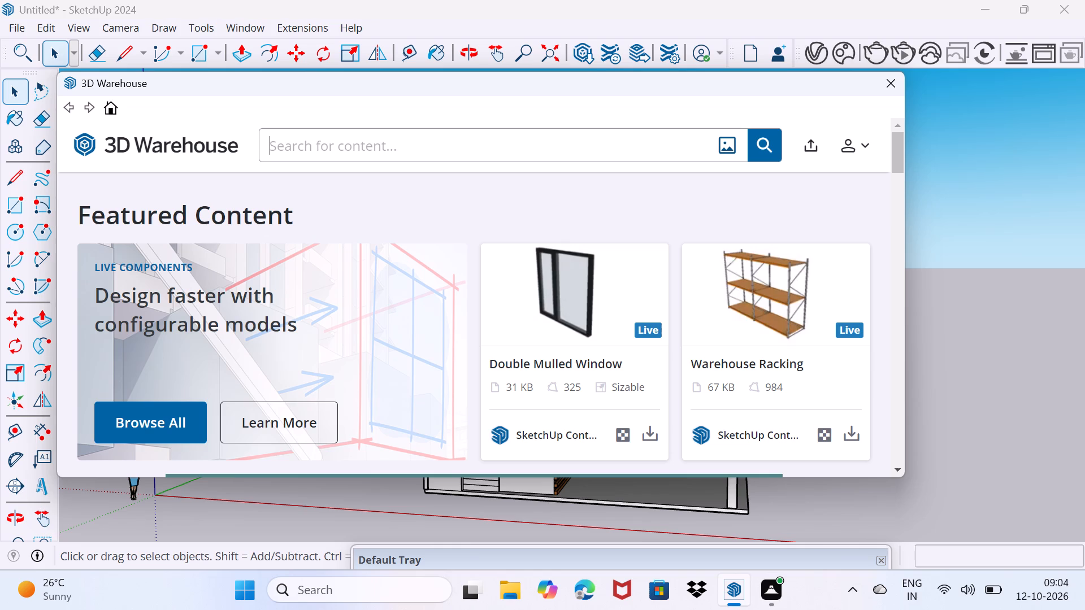
{"action": "type", "text": "cnc"}
{"action": "type", "text": "jali"}
{"action": "key", "text": "Return"}
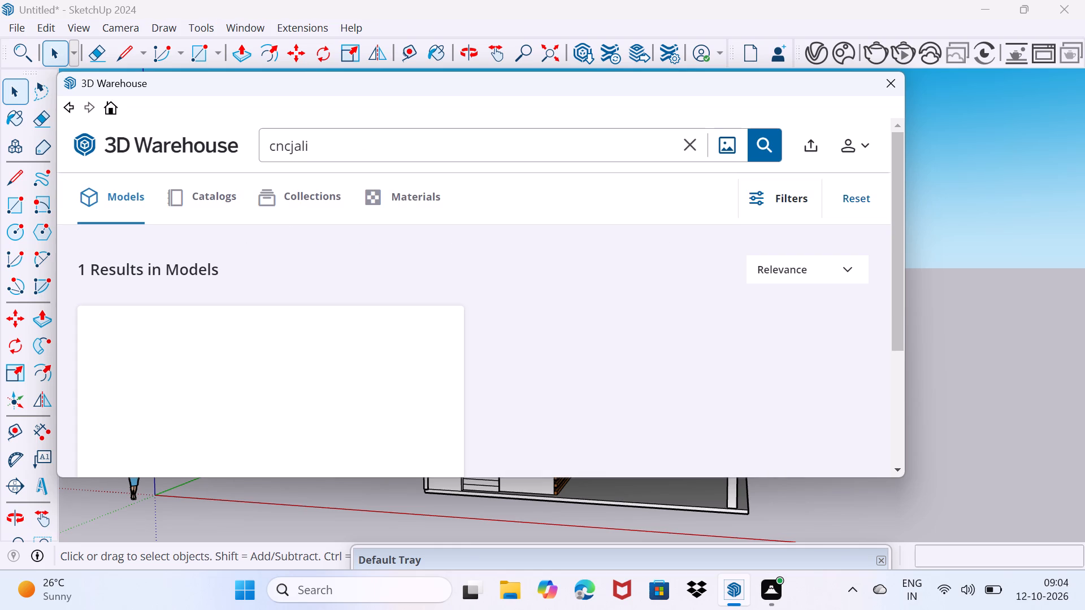
{"action": "scroll", "coordinate": [268, 216], "scroll_direction": "down", "scroll_amount": 6}
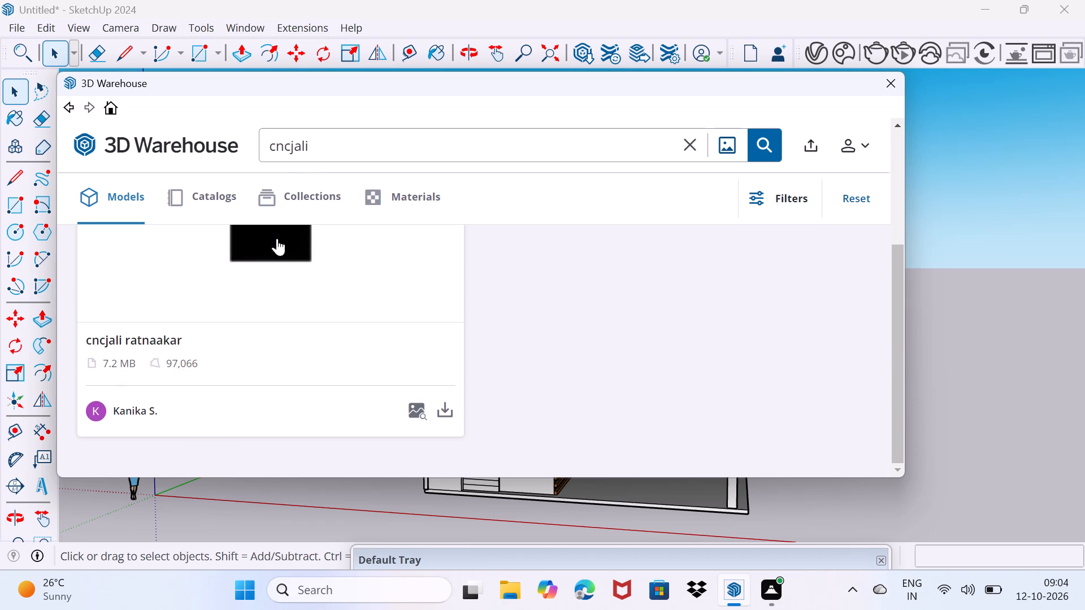
{"action": "scroll", "coordinate": [281, 159], "scroll_direction": "up", "scroll_amount": 2}
{"action": "left_click", "coordinate": [286, 146]}
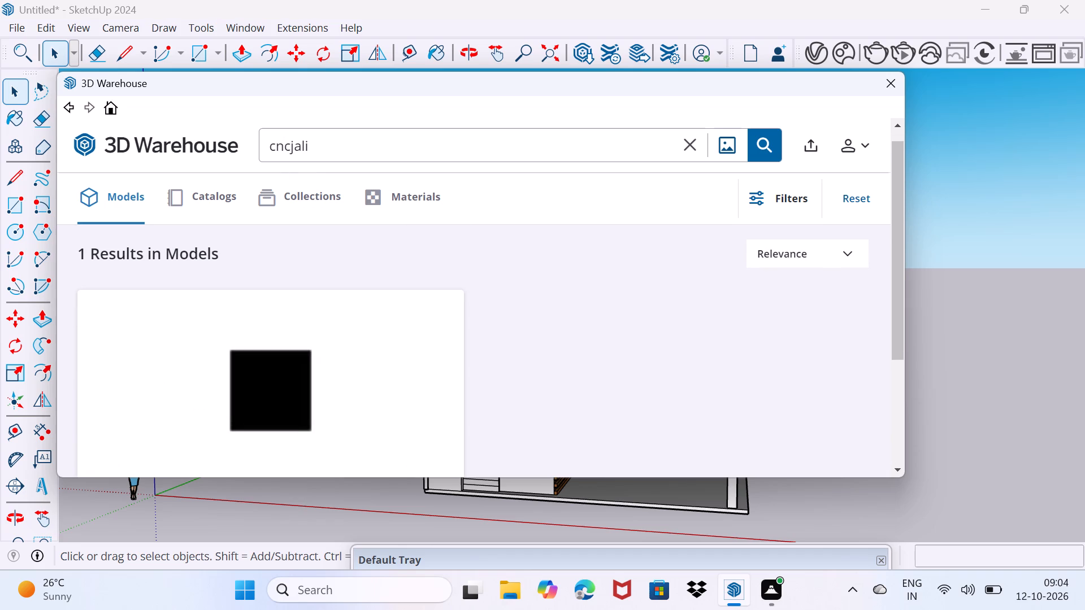
{"action": "key", "text": "Right"}
{"action": "key", "text": "space"}
{"action": "key", "text": "Return"}
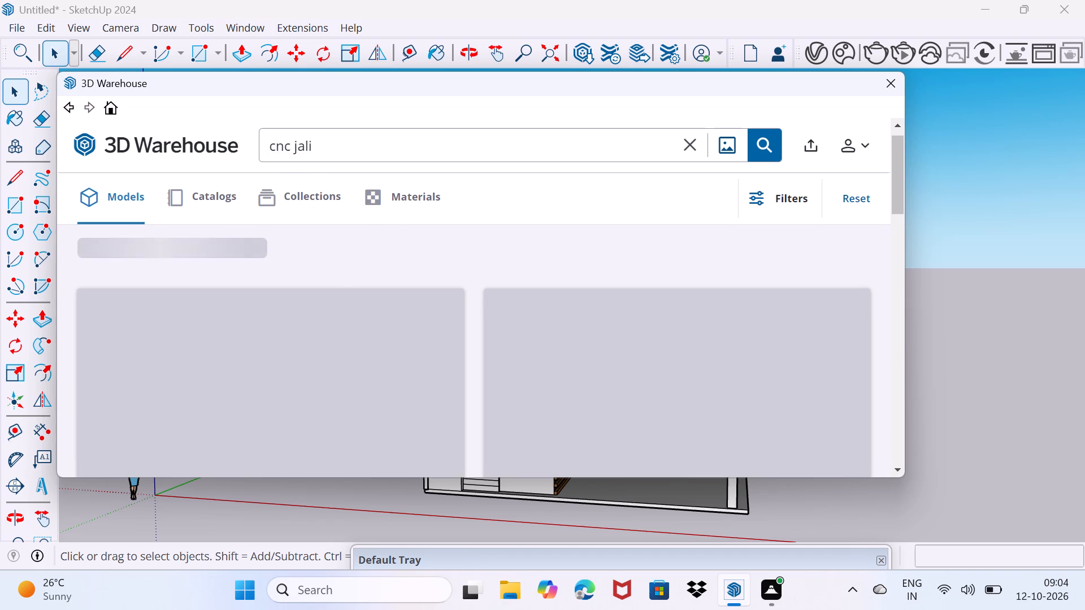
Browse the cnc jali model results for a perforated screen panel suitable for the house.
{"action": "scroll", "coordinate": [302, 285], "scroll_direction": "down", "scroll_amount": 3}
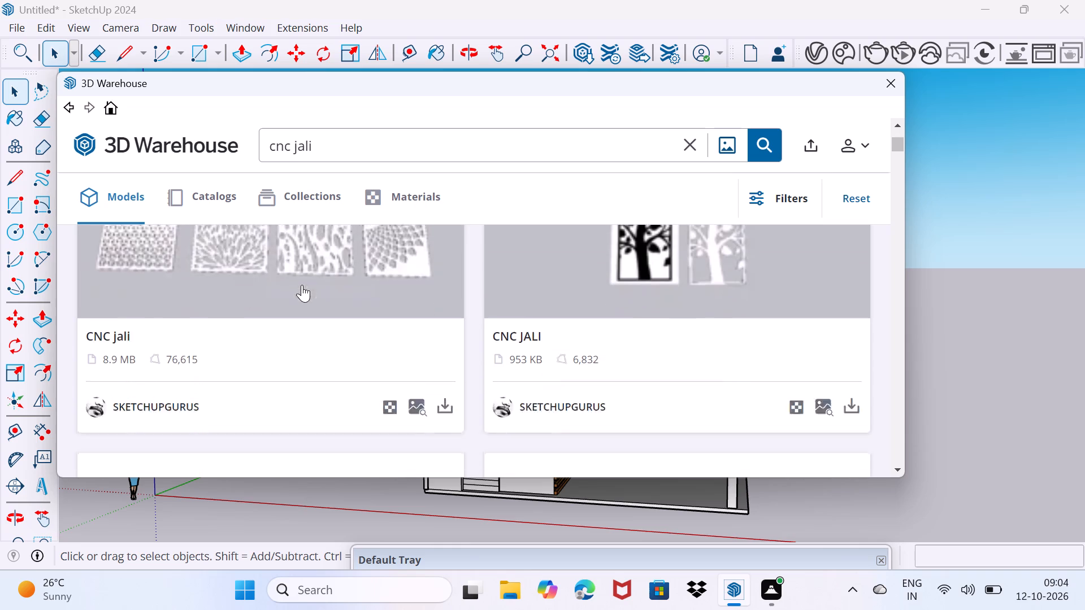
{"action": "scroll", "coordinate": [302, 285], "scroll_direction": "down", "scroll_amount": 4}
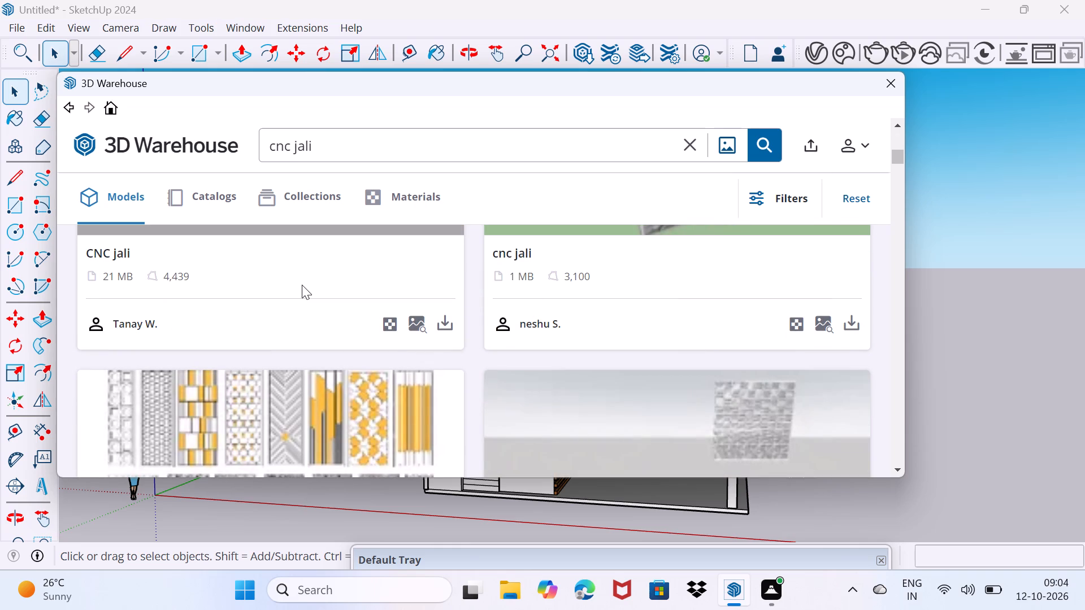
{"action": "scroll", "coordinate": [312, 309], "scroll_direction": "down", "scroll_amount": 6}
{"action": "scroll", "coordinate": [322, 378], "scroll_direction": "down", "scroll_amount": 4}
{"action": "scroll", "coordinate": [373, 352], "scroll_direction": "down", "scroll_amount": 2}
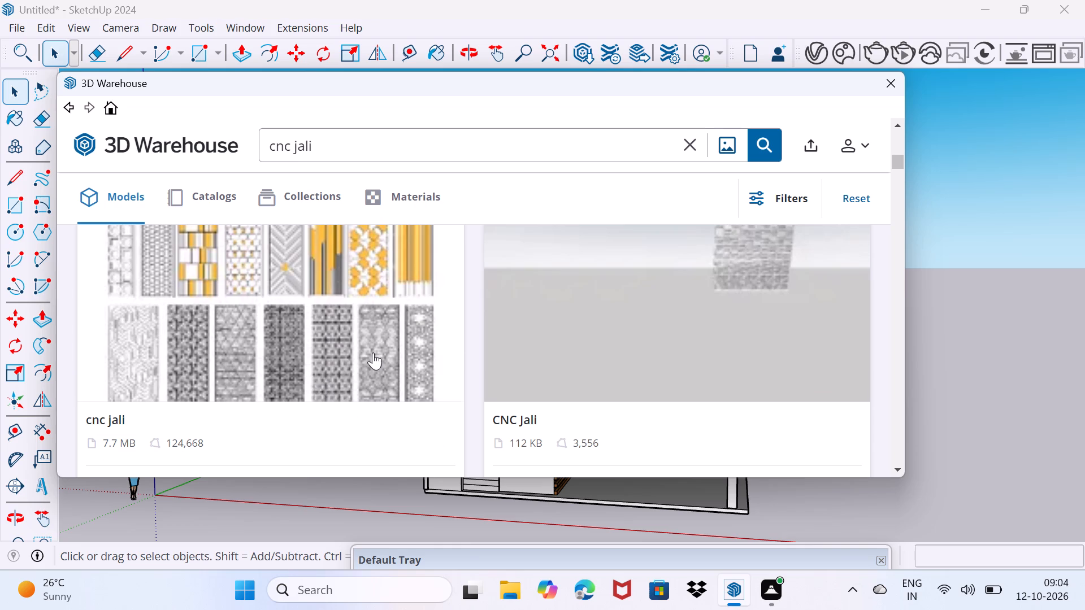
{"action": "scroll", "coordinate": [373, 352], "scroll_direction": "down", "scroll_amount": 5}
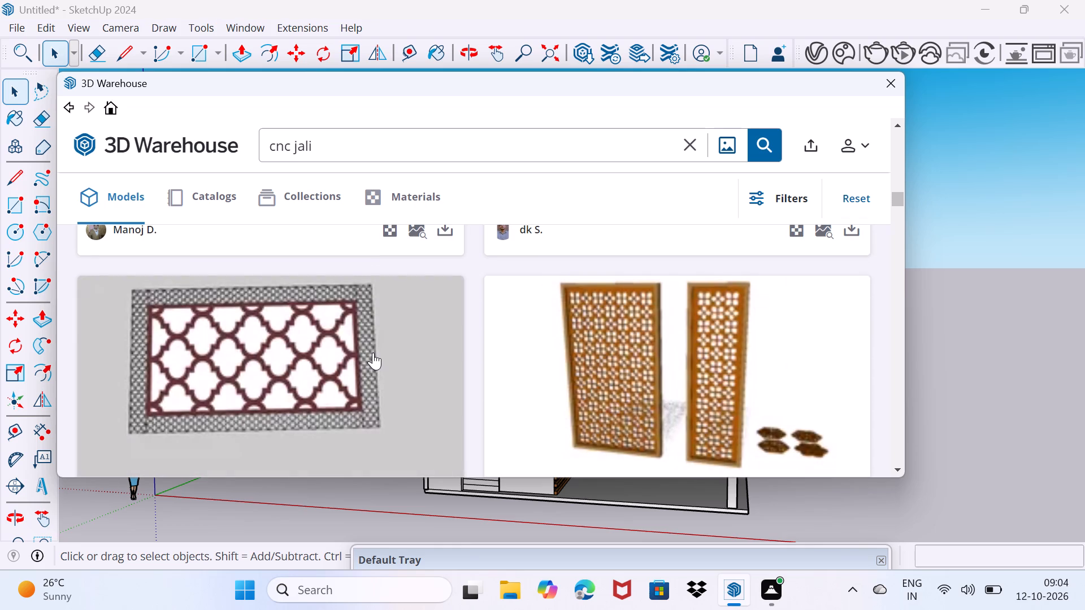
{"action": "scroll", "coordinate": [373, 352], "scroll_direction": "down", "scroll_amount": 5}
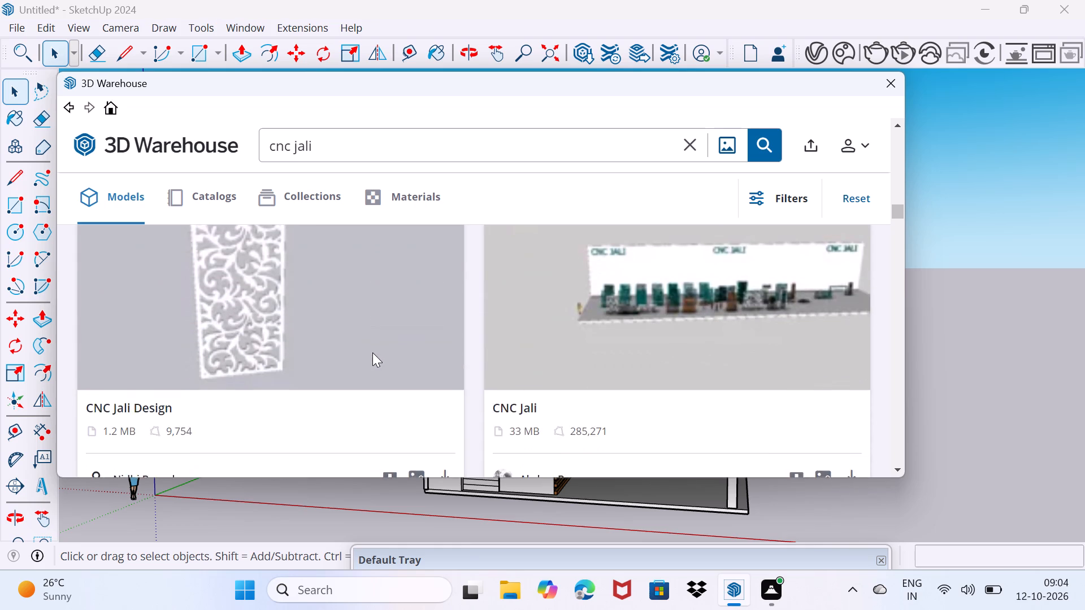
{"action": "scroll", "coordinate": [372, 352], "scroll_direction": "up", "scroll_amount": 1}
{"action": "scroll", "coordinate": [372, 352], "scroll_direction": "down", "scroll_amount": 4}
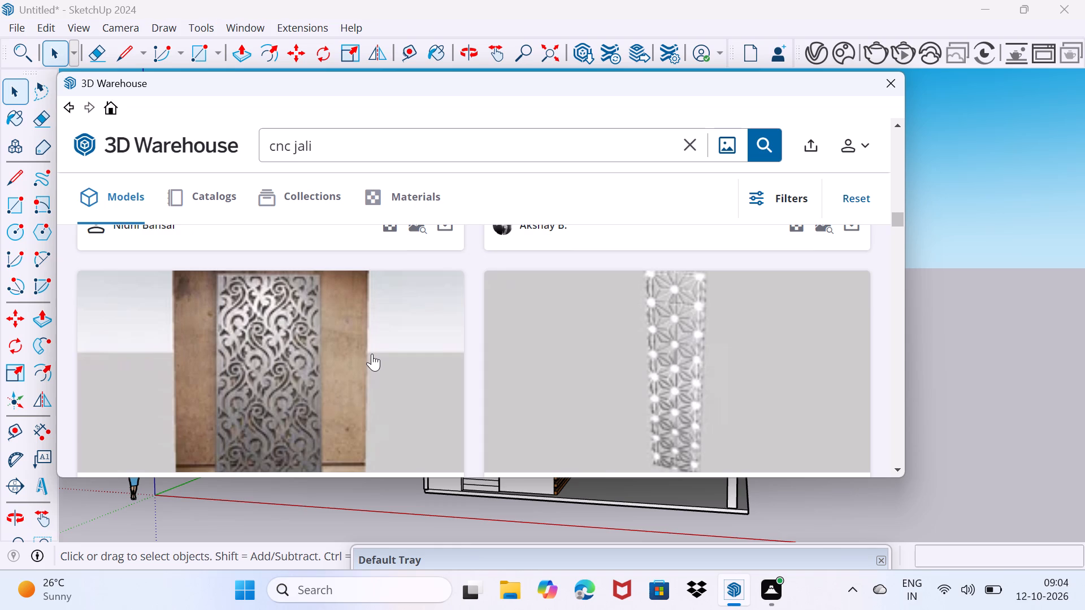
{"action": "scroll", "coordinate": [372, 354], "scroll_direction": "down", "scroll_amount": 7}
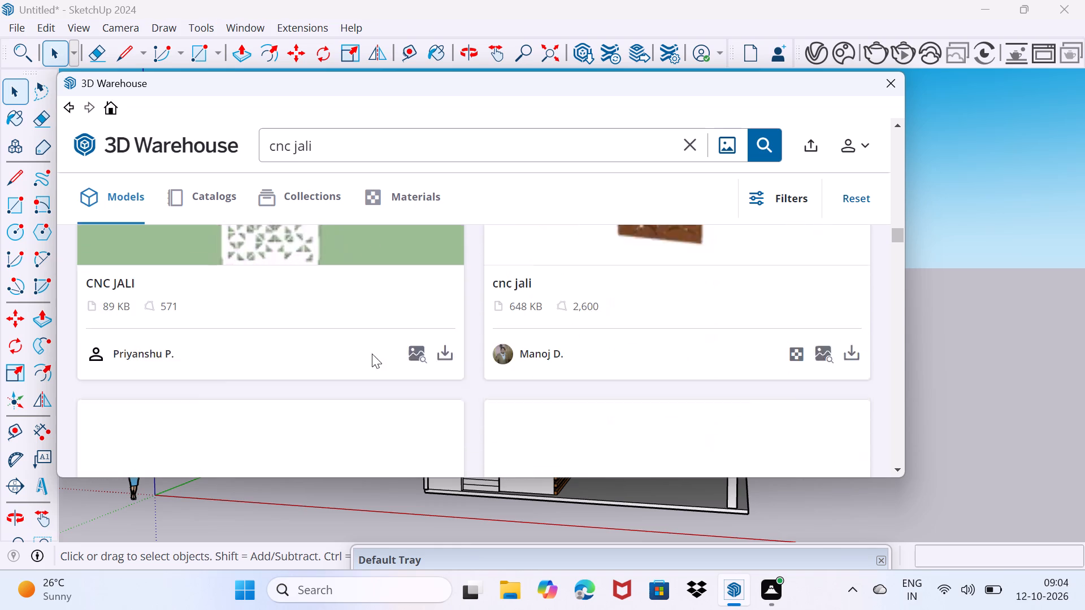
{"action": "scroll", "coordinate": [372, 354], "scroll_direction": "down", "scroll_amount": 2}
Switch the cnc jali results to collections and look through them for a suitable screen design.
{"action": "left_click", "coordinate": [318, 198]}
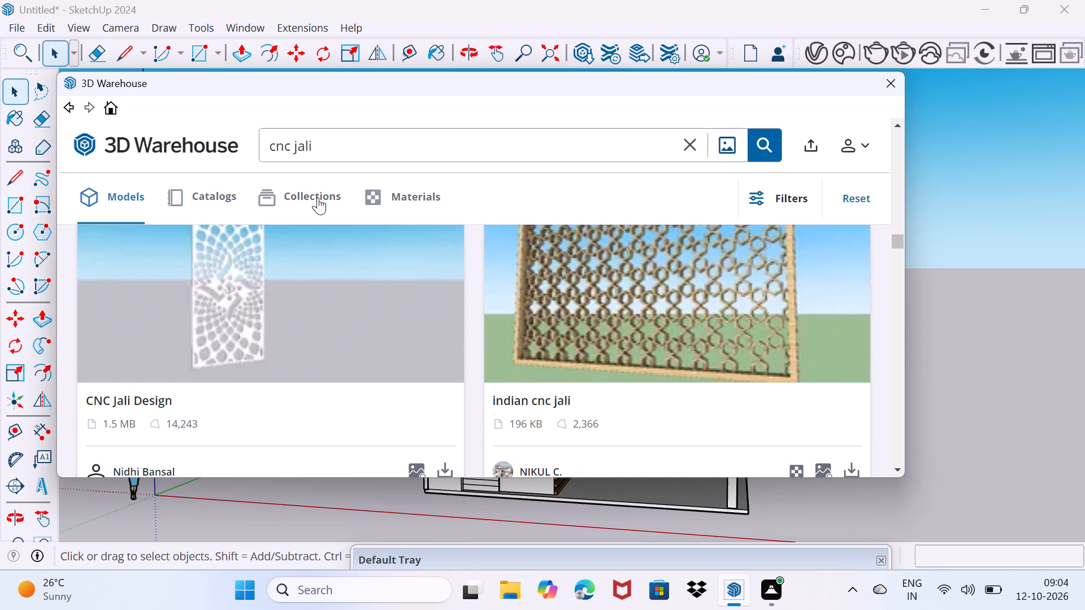
{"action": "scroll", "coordinate": [335, 343], "scroll_direction": "down", "scroll_amount": 1}
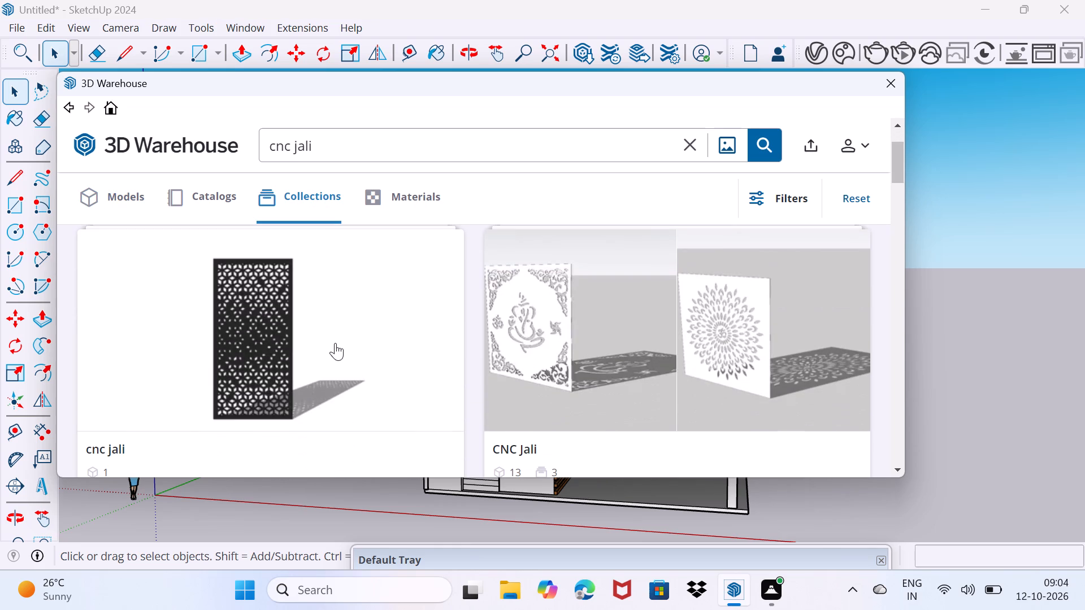
{"action": "scroll", "coordinate": [335, 342], "scroll_direction": "down", "scroll_amount": 2}
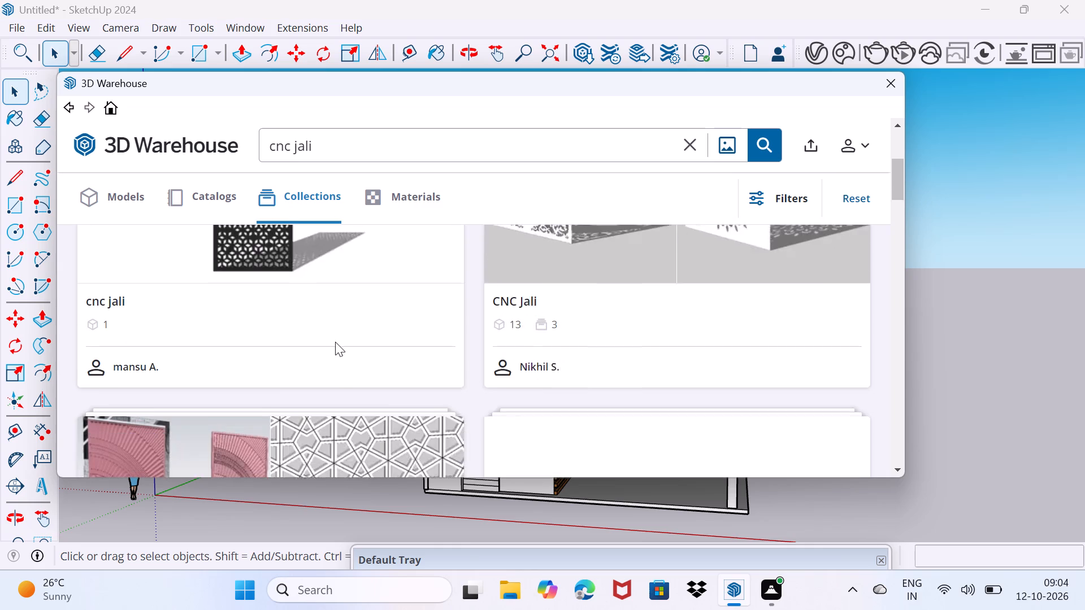
{"action": "scroll", "coordinate": [335, 342], "scroll_direction": "down", "scroll_amount": 7}
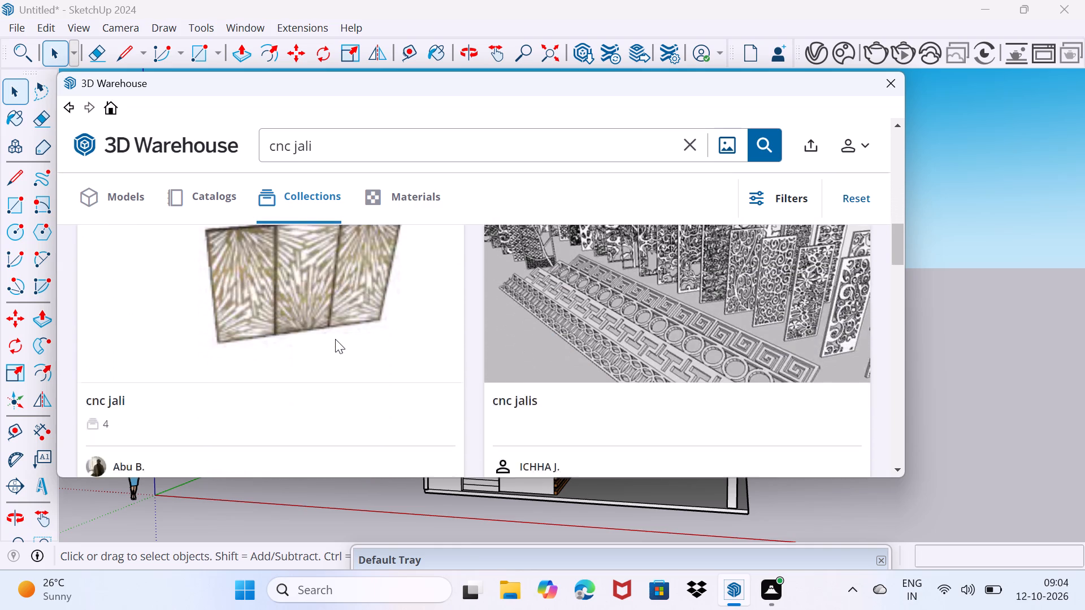
{"action": "scroll", "coordinate": [335, 339], "scroll_direction": "down", "scroll_amount": 7}
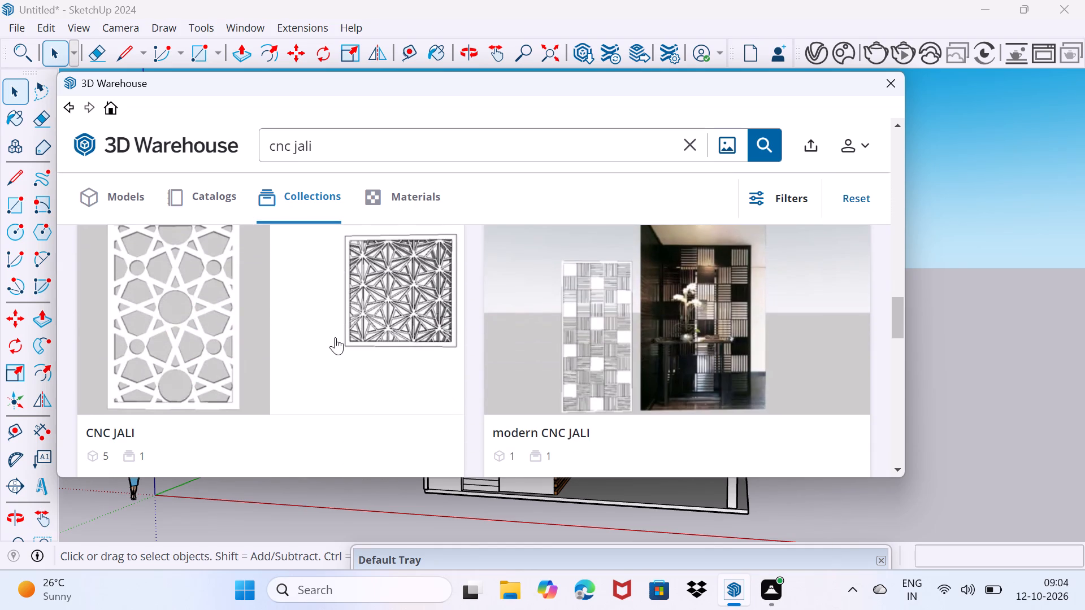
{"action": "scroll", "coordinate": [335, 337], "scroll_direction": "down", "scroll_amount": 3}
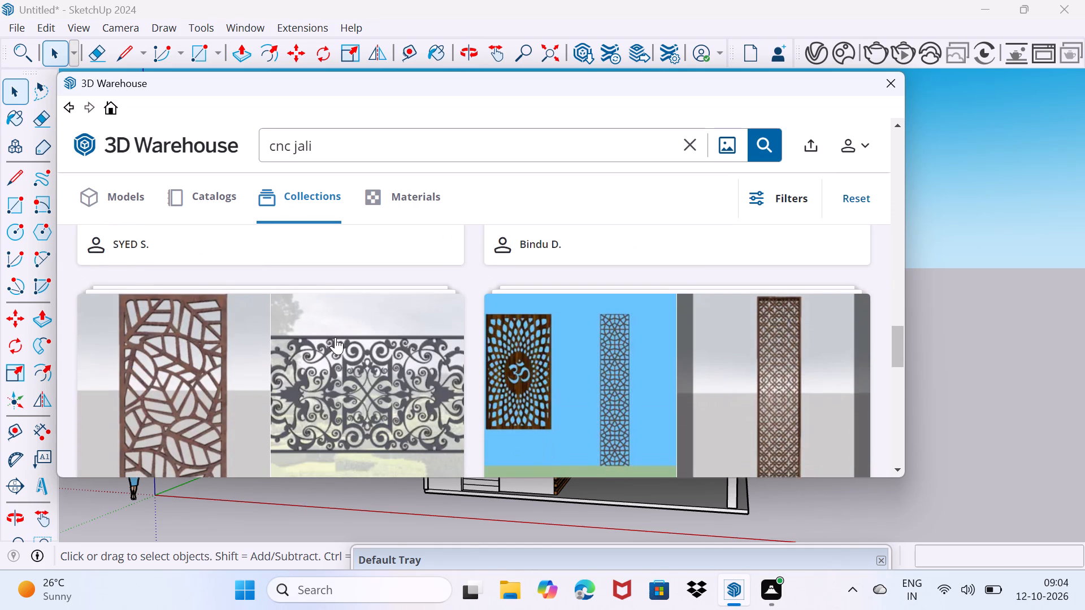
{"action": "scroll", "coordinate": [335, 337], "scroll_direction": "down", "scroll_amount": 17}
{"action": "scroll", "coordinate": [348, 329], "scroll_direction": "up", "scroll_amount": 10}
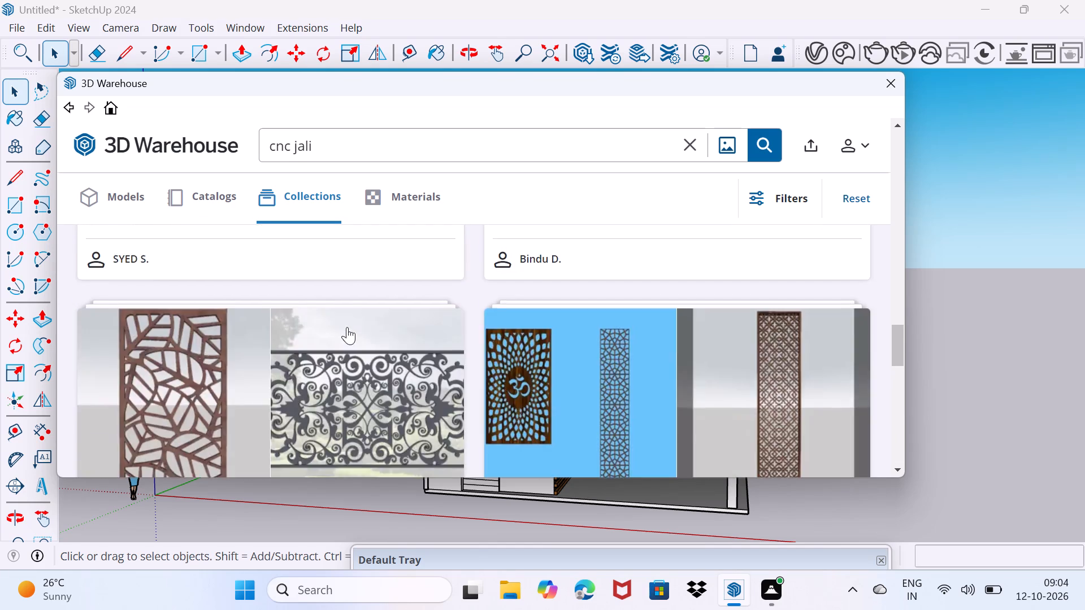
{"action": "scroll", "coordinate": [347, 327], "scroll_direction": "up", "scroll_amount": 7}
{"action": "scroll", "coordinate": [347, 326], "scroll_direction": "down", "scroll_amount": 3}
{"action": "scroll", "coordinate": [347, 326], "scroll_direction": "up", "scroll_amount": 7}
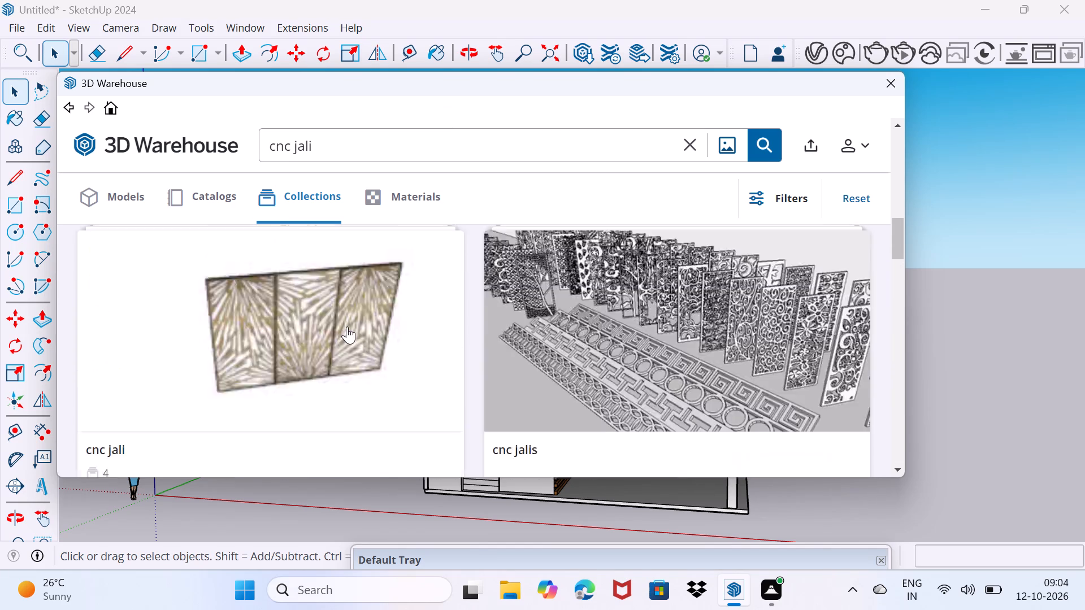
{"action": "scroll", "coordinate": [347, 326], "scroll_direction": "up", "scroll_amount": 12}
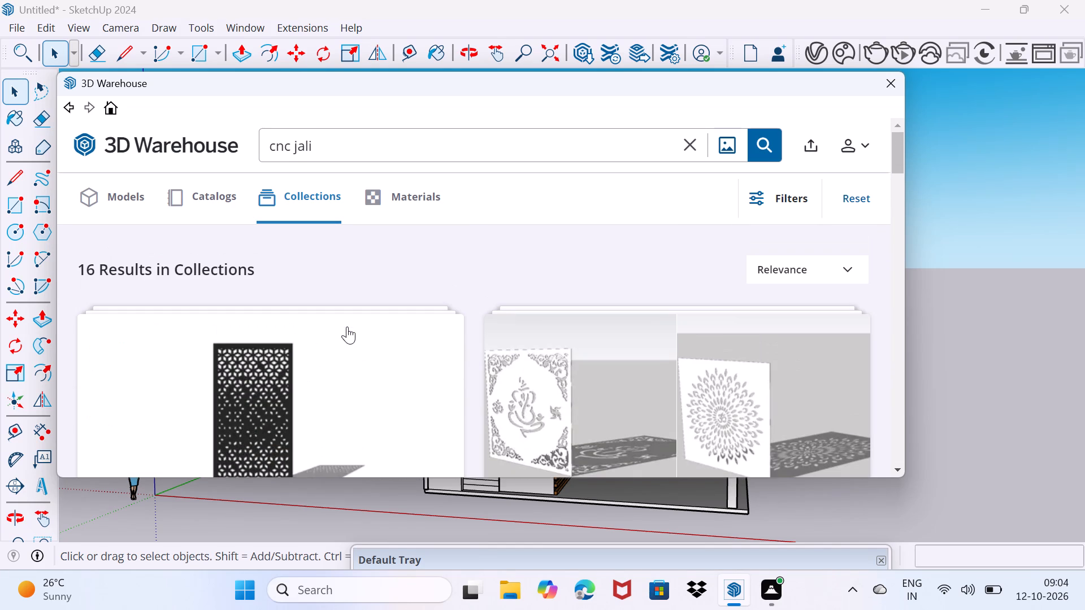
{"action": "scroll", "coordinate": [347, 326], "scroll_direction": "up", "scroll_amount": 2}
{"action": "scroll", "coordinate": [347, 326], "scroll_direction": "down", "scroll_amount": 14}
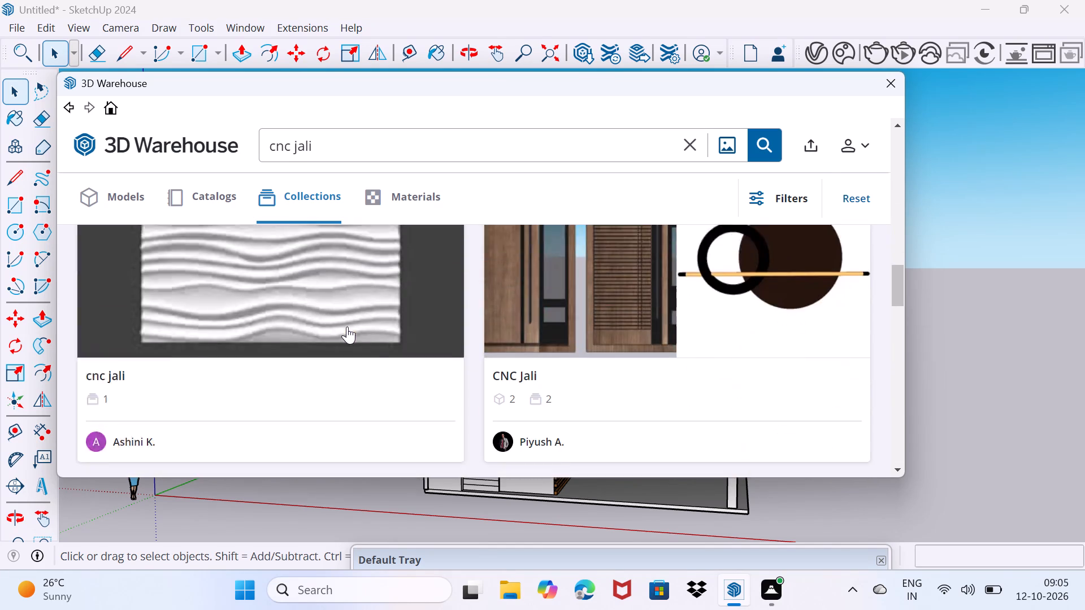
{"action": "scroll", "coordinate": [348, 325], "scroll_direction": "down", "scroll_amount": 5}
{"action": "scroll", "coordinate": [350, 325], "scroll_direction": "up", "scroll_amount": 2}
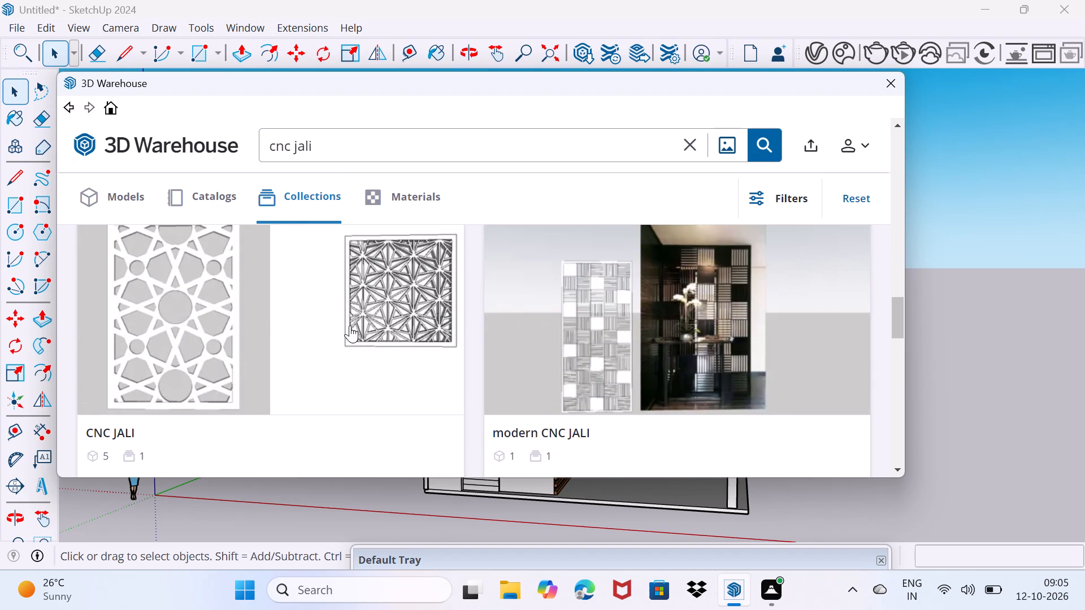
{"action": "scroll", "coordinate": [350, 325], "scroll_direction": "down", "scroll_amount": 4}
Return to the individual model results and load the 1 MB "cnc jali" panel directly into the house model.
{"action": "left_click", "coordinate": [118, 202]}
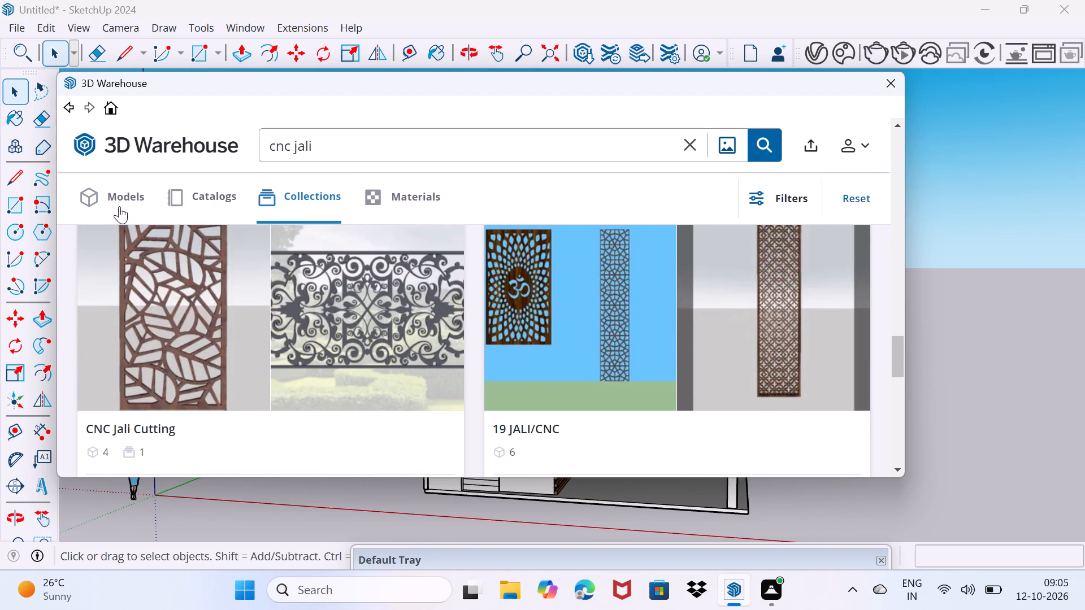
{"action": "scroll", "coordinate": [340, 348], "scroll_direction": "down", "scroll_amount": 8}
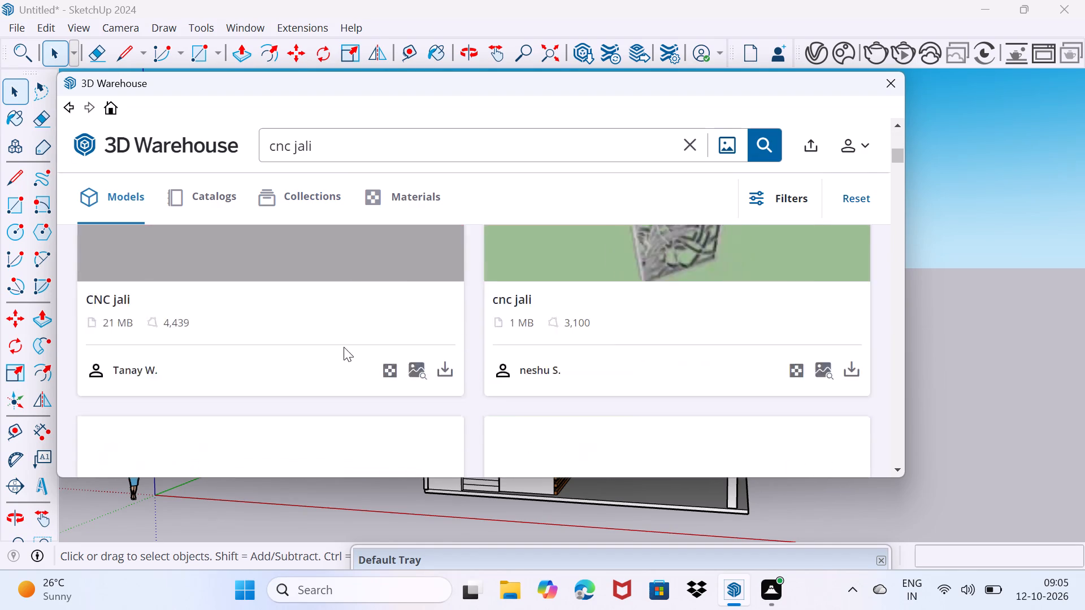
{"action": "scroll", "coordinate": [344, 347], "scroll_direction": "up", "scroll_amount": 2}
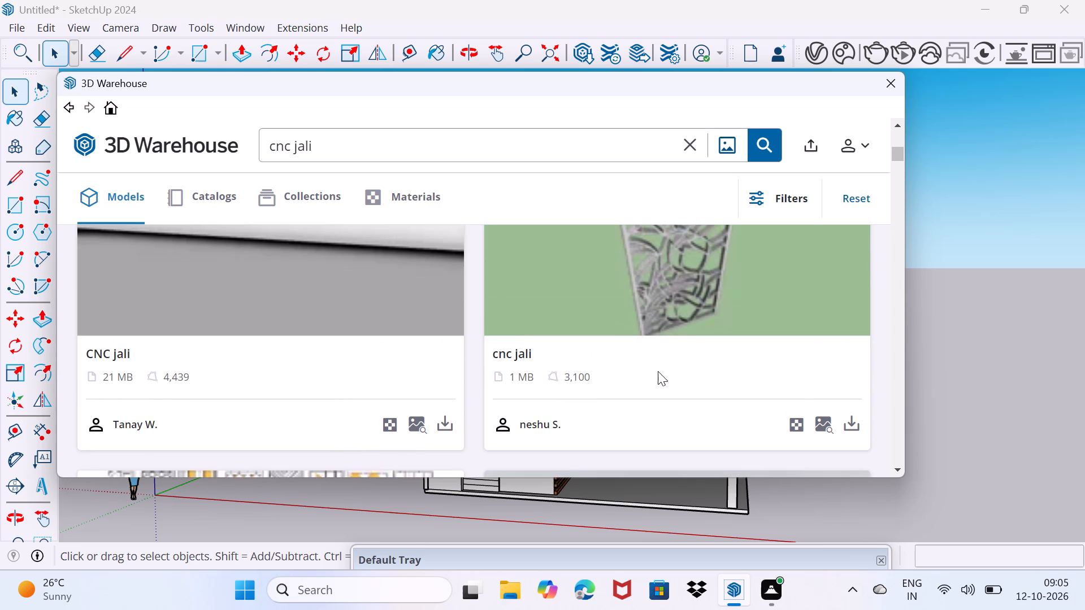
{"action": "left_click", "coordinate": [853, 424]}
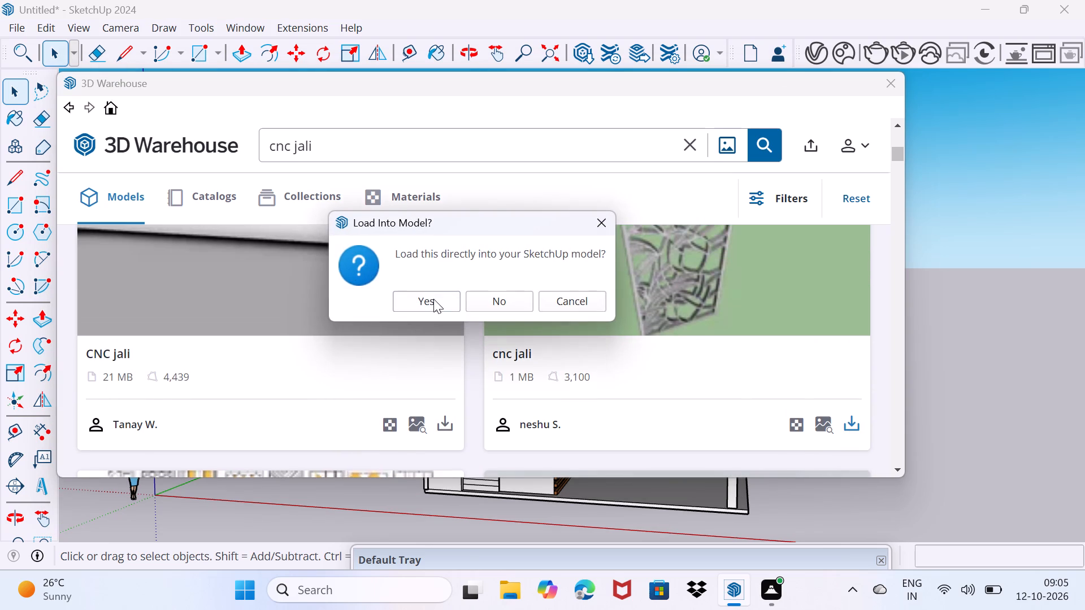
{"action": "left_click", "coordinate": [433, 299]}
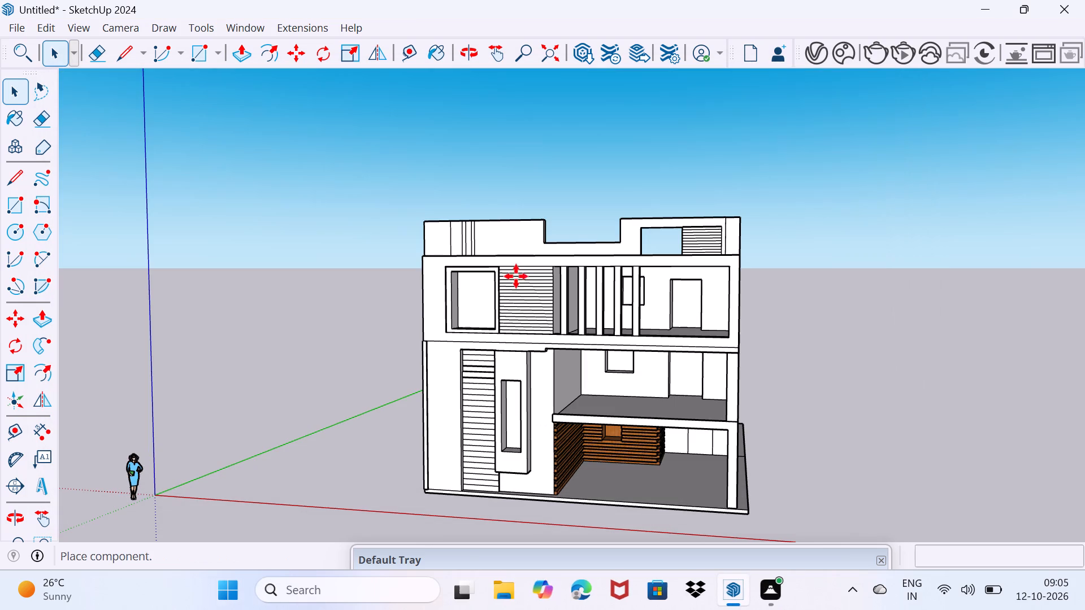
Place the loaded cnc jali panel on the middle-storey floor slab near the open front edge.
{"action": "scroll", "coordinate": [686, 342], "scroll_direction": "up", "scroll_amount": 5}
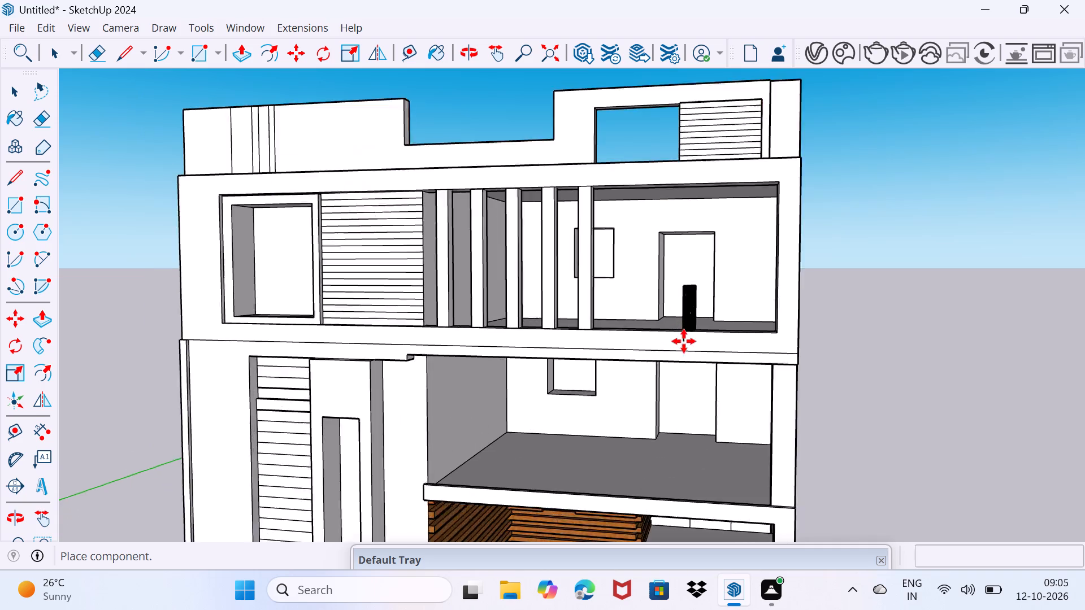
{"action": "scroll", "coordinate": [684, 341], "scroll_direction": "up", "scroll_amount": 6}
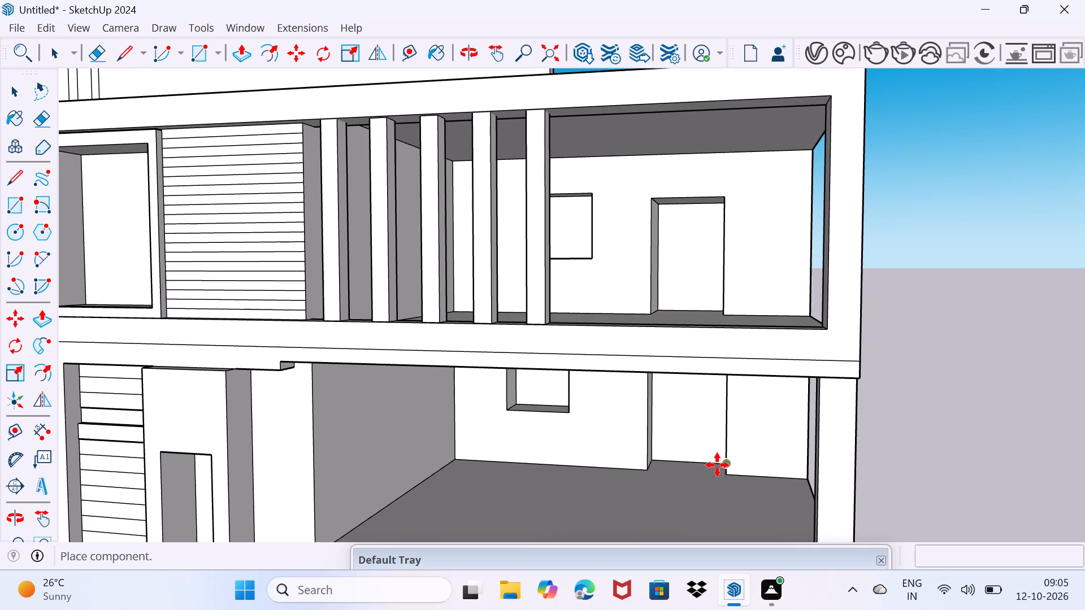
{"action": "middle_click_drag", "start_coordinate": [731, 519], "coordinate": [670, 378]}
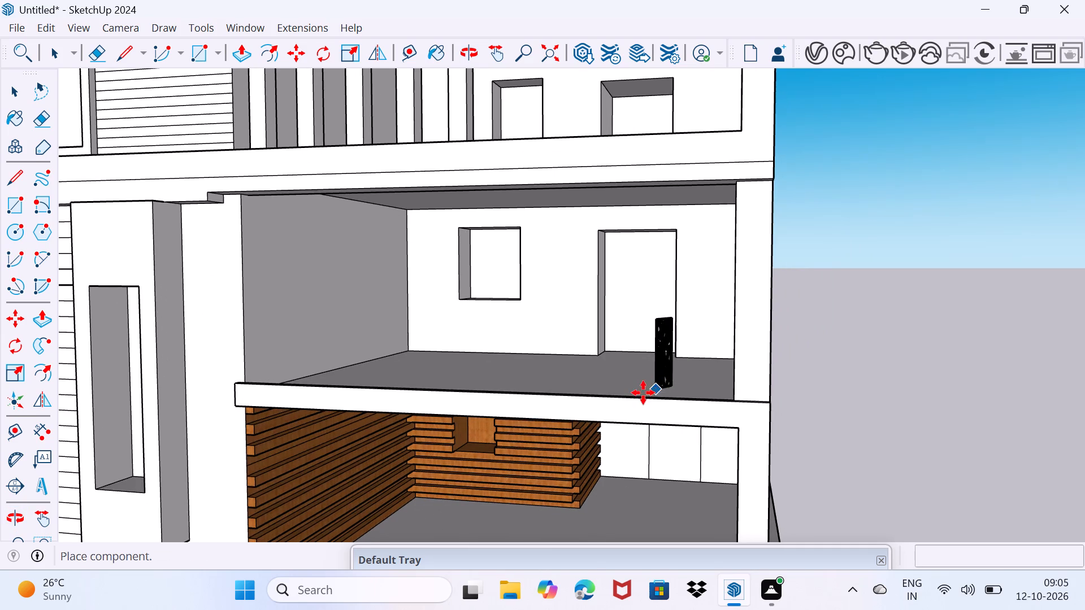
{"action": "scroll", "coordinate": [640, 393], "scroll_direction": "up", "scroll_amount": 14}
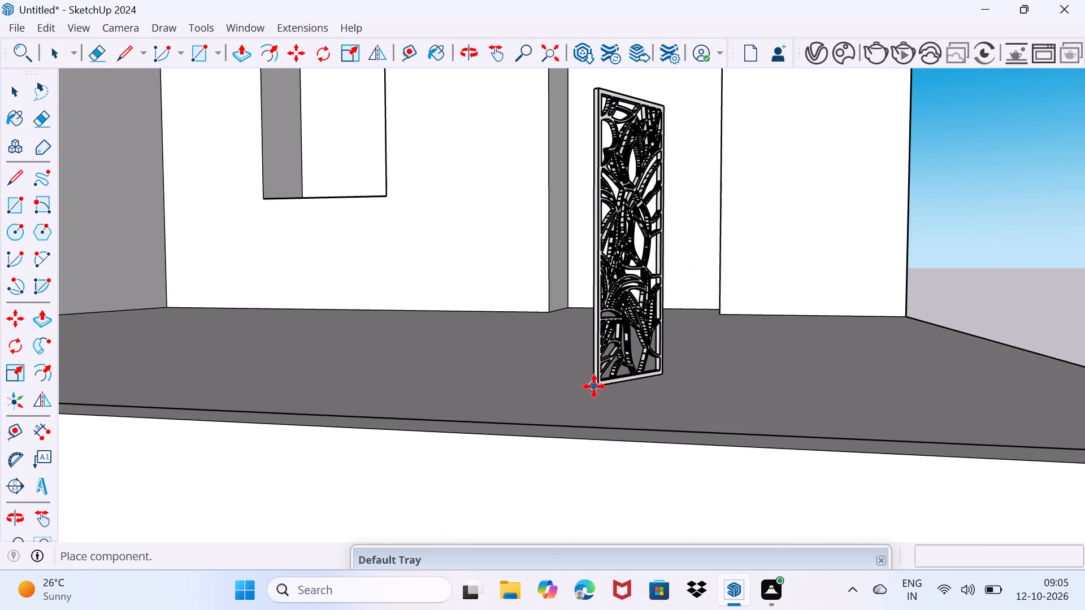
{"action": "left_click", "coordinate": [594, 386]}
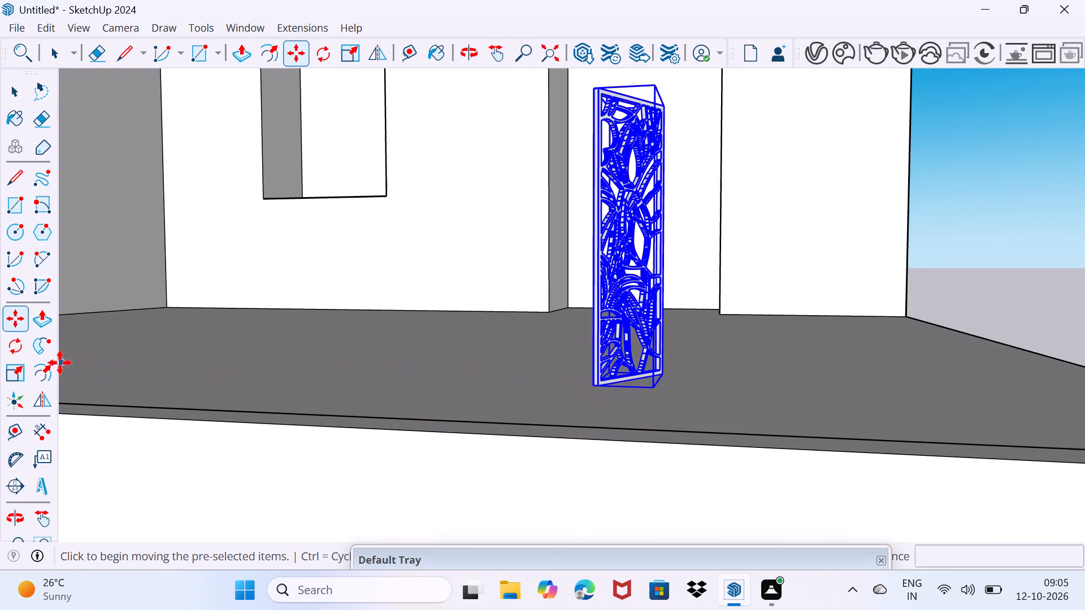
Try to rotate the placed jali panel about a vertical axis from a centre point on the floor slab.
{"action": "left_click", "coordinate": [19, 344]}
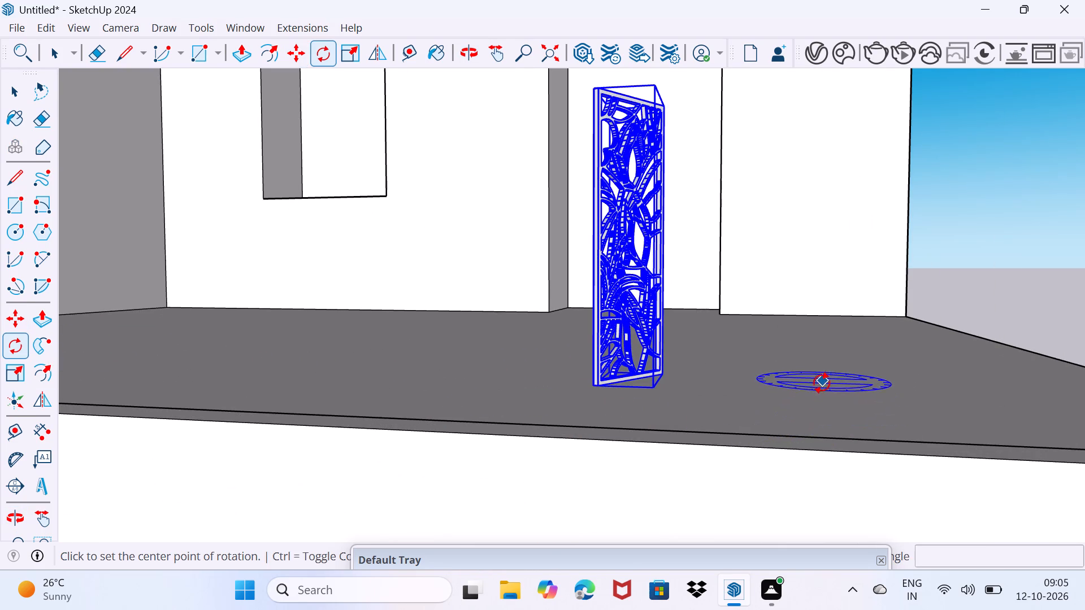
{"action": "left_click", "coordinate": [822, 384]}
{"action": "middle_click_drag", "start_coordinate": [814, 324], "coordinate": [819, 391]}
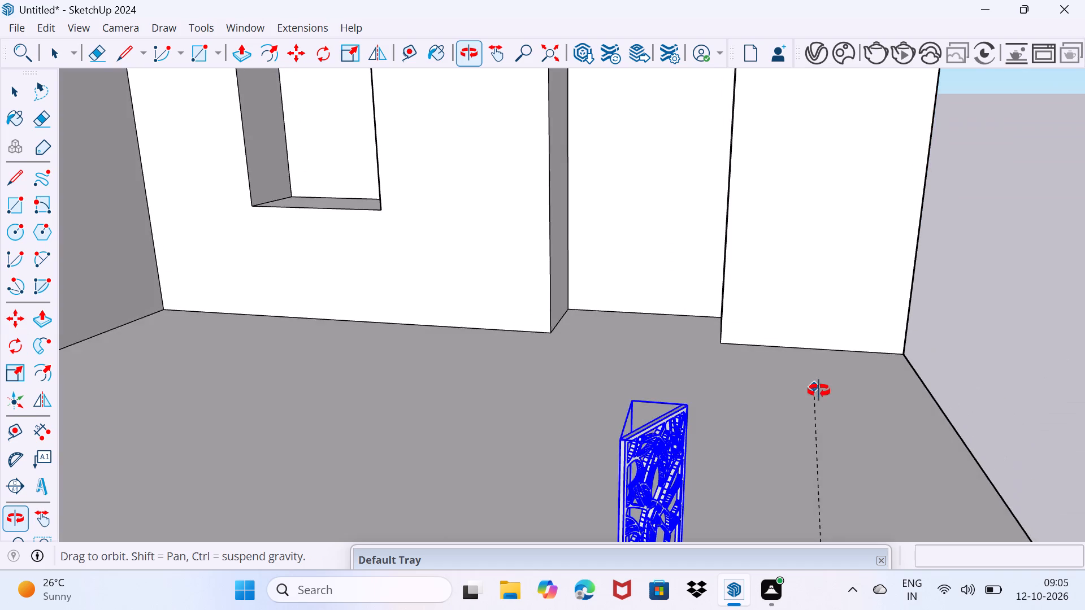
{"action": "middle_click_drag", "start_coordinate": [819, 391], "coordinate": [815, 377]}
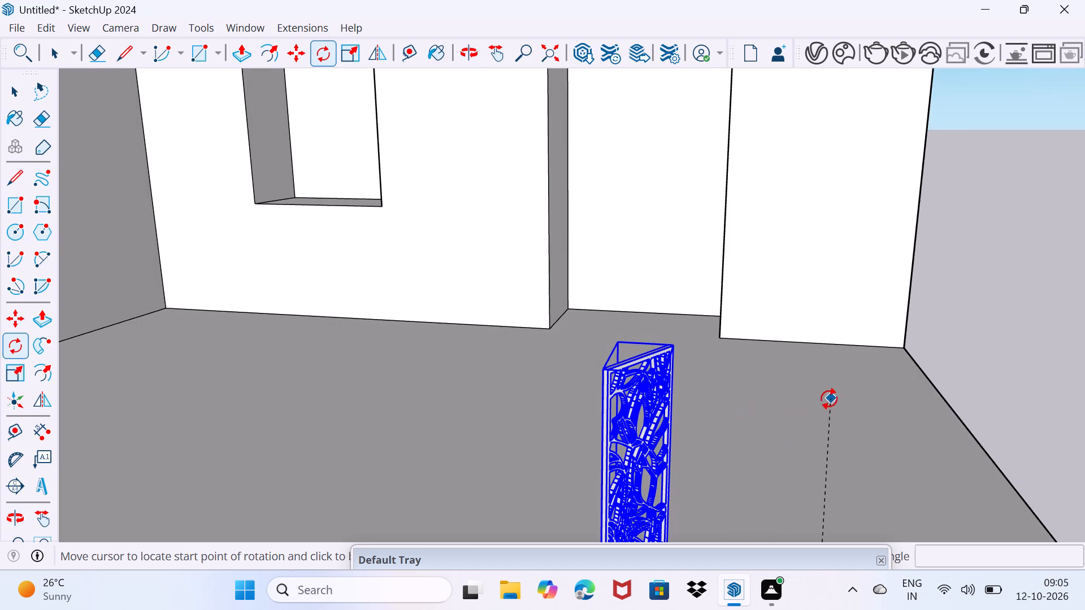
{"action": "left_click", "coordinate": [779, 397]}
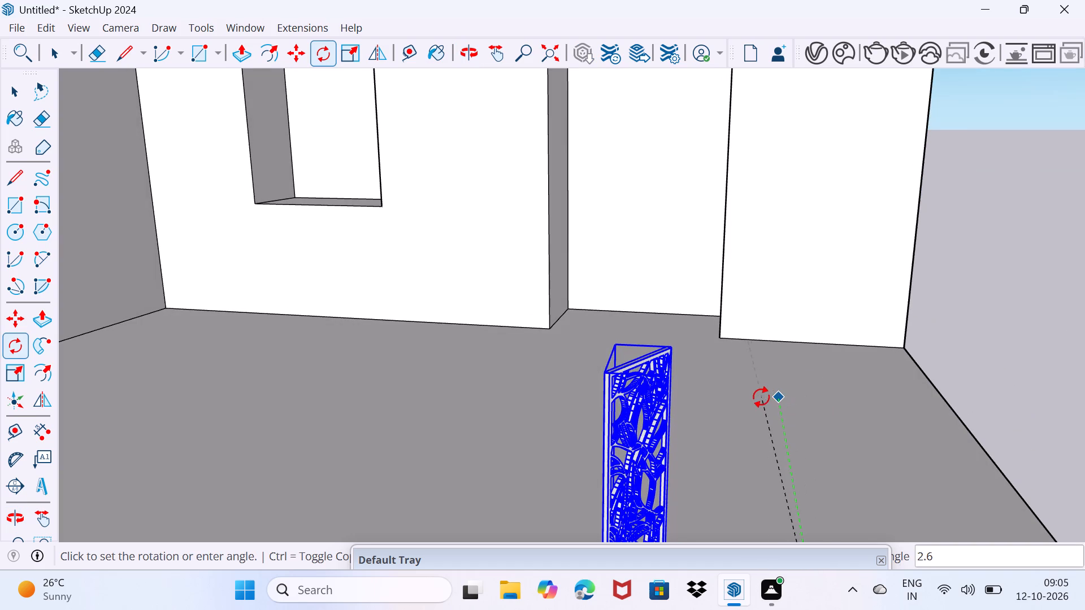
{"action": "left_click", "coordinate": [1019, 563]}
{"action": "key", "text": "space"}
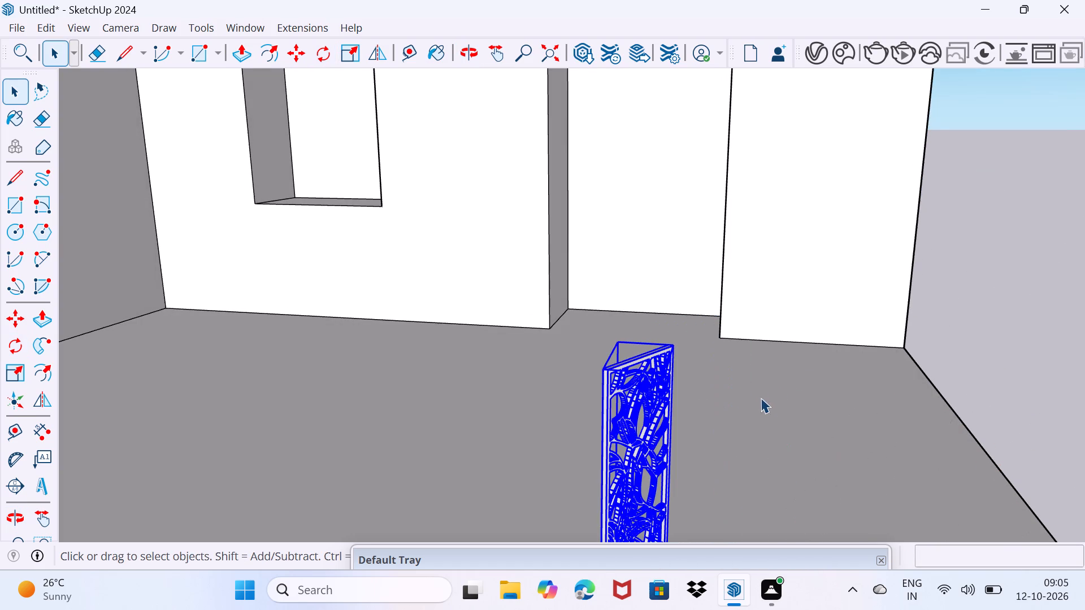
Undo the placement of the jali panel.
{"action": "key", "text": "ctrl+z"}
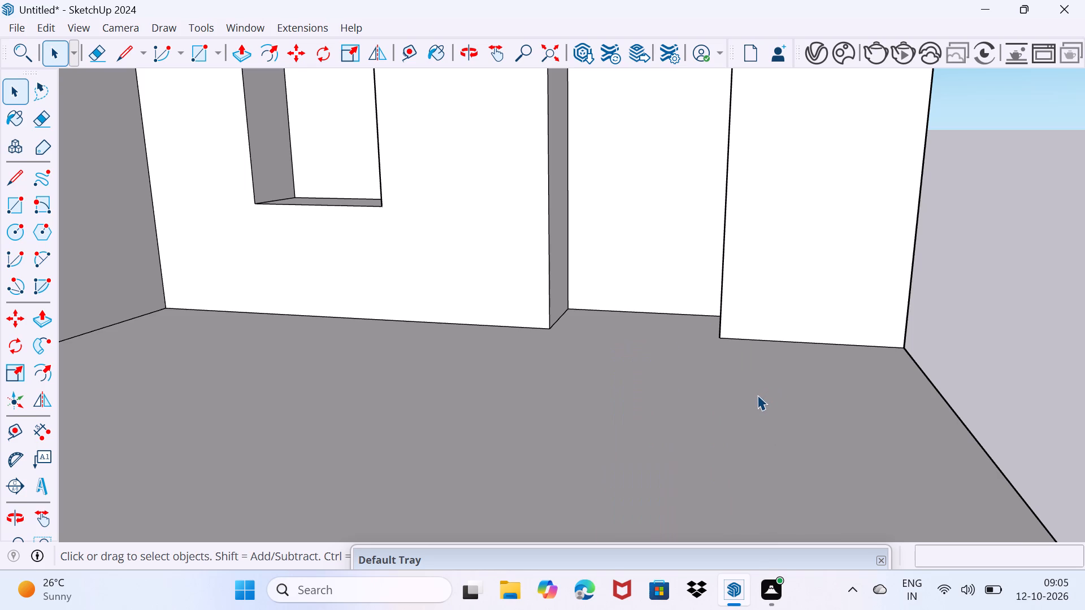
Reopen 3D Warehouse and browse the cnc jali model results for a different perforated panel.
{"action": "left_click", "coordinate": [238, 23]}
{"action": "left_click", "coordinate": [273, 160]}
{"action": "left_click", "coordinate": [261, 23]}
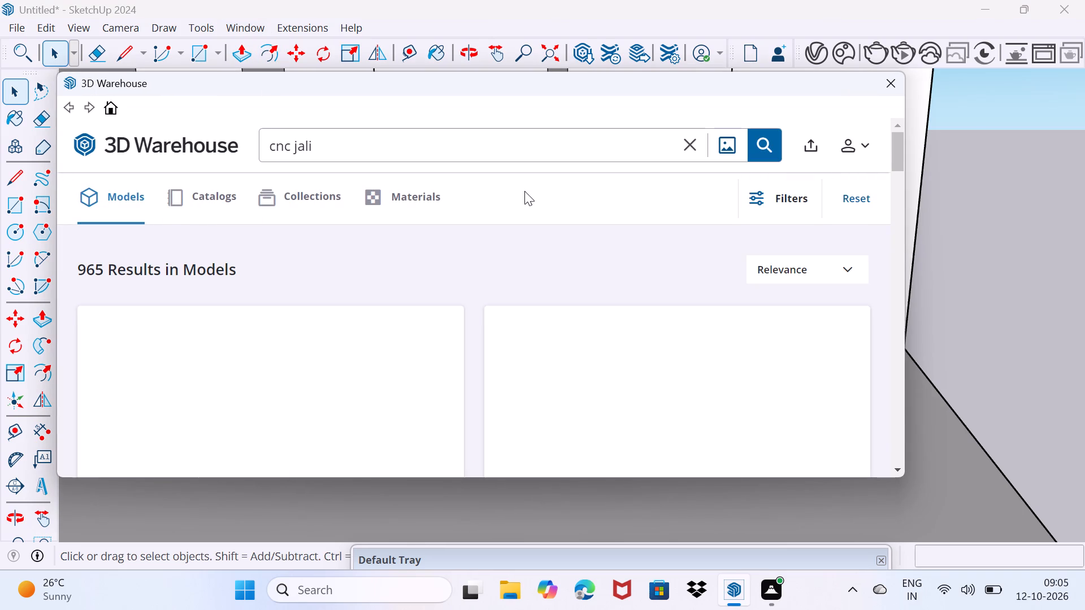
{"action": "scroll", "coordinate": [514, 281], "scroll_direction": "down", "scroll_amount": 4}
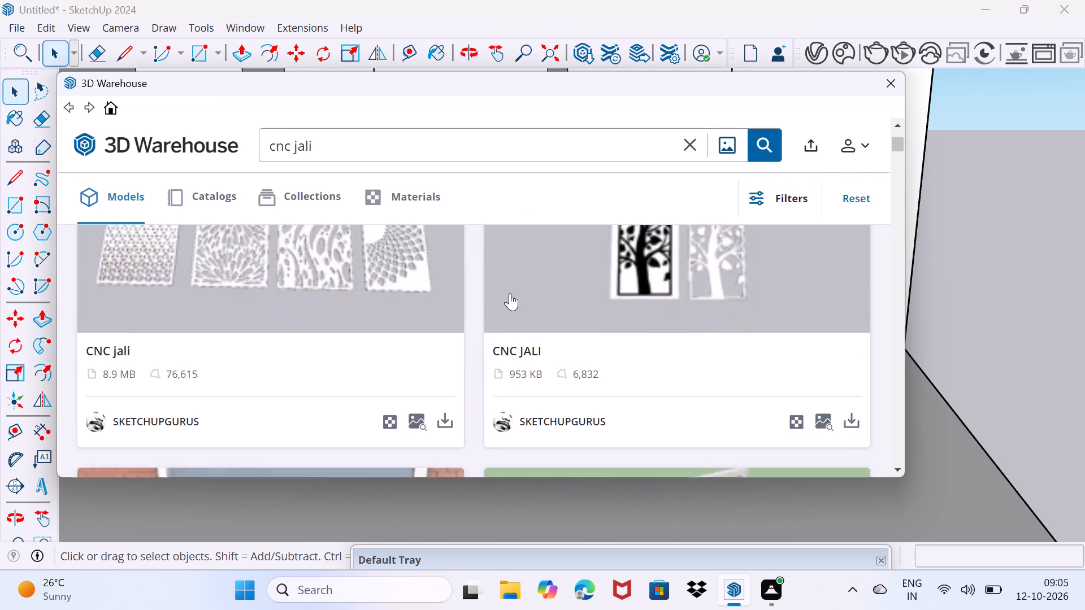
{"action": "scroll", "coordinate": [510, 293], "scroll_direction": "down", "scroll_amount": 20}
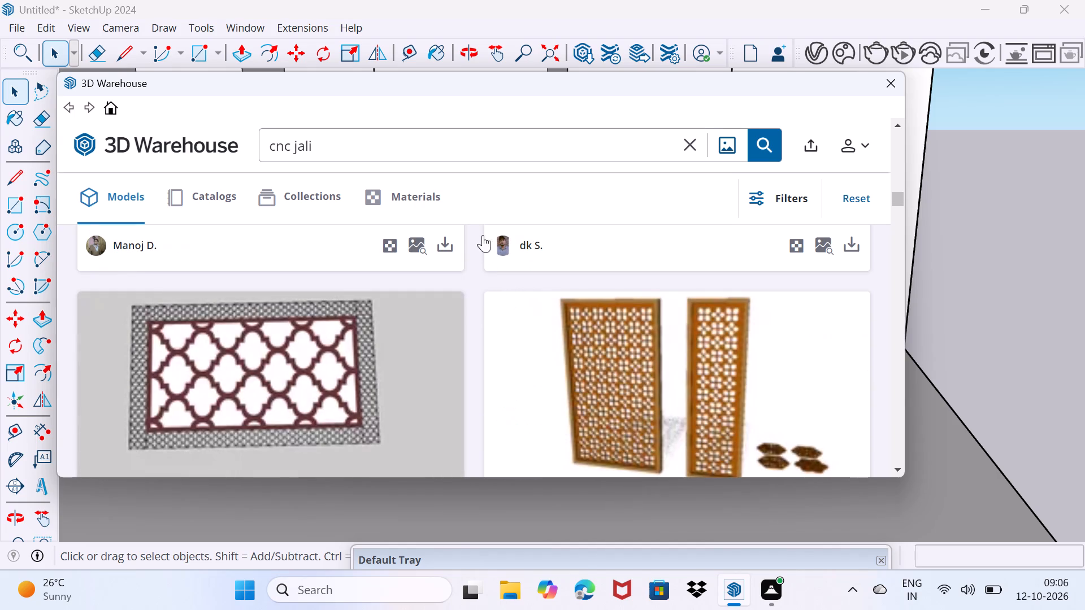
Look through the cnc jali collections and open the "CNC Jali" collection showing the pink panels and geometric star pattern.
{"action": "left_click", "coordinate": [321, 190]}
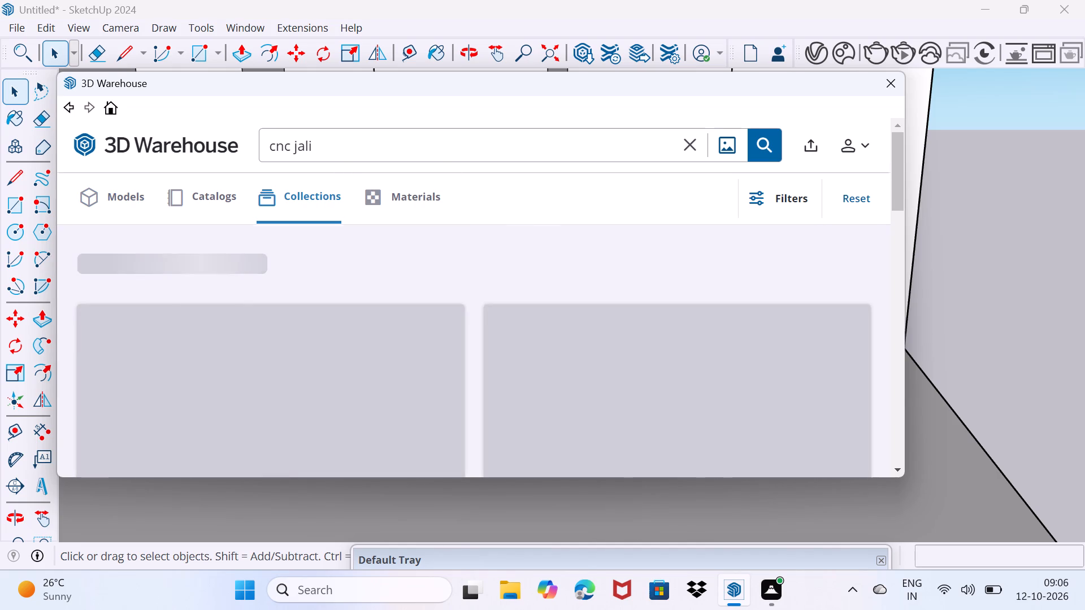
{"action": "scroll", "coordinate": [440, 364], "scroll_direction": "down", "scroll_amount": 5}
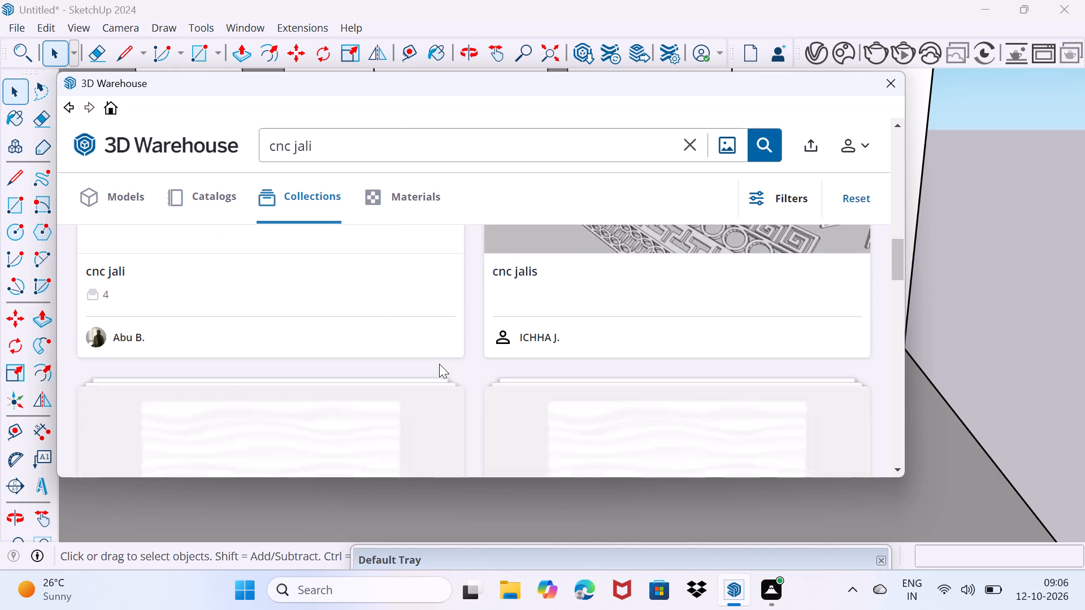
{"action": "scroll", "coordinate": [435, 367], "scroll_direction": "down", "scroll_amount": 8}
{"action": "scroll", "coordinate": [433, 365], "scroll_direction": "up", "scroll_amount": 4}
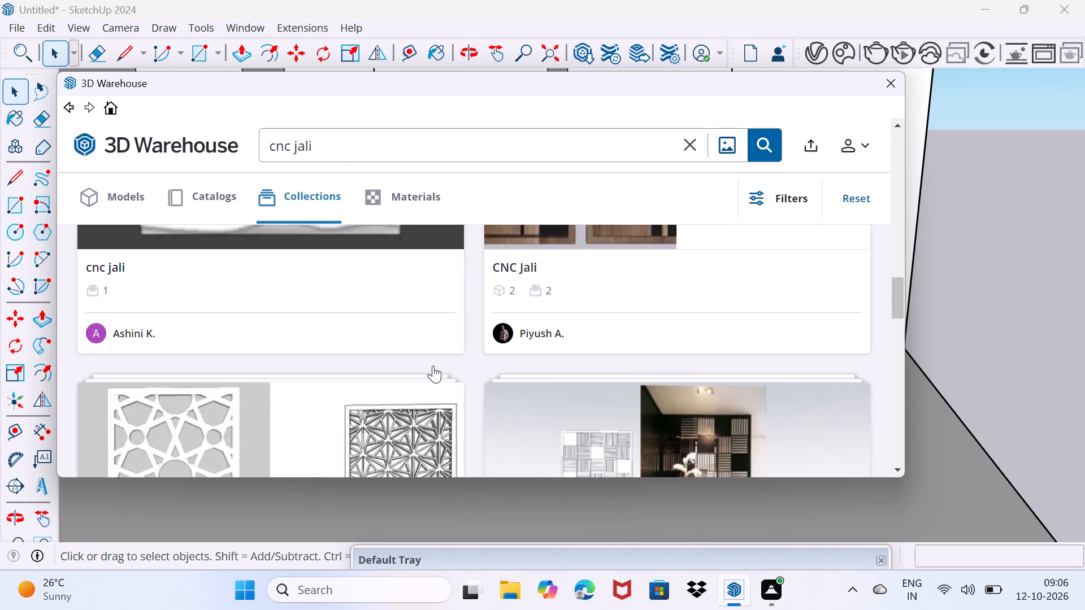
{"action": "scroll", "coordinate": [433, 365], "scroll_direction": "down", "scroll_amount": 3}
{"action": "scroll", "coordinate": [433, 366], "scroll_direction": "up", "scroll_amount": 6}
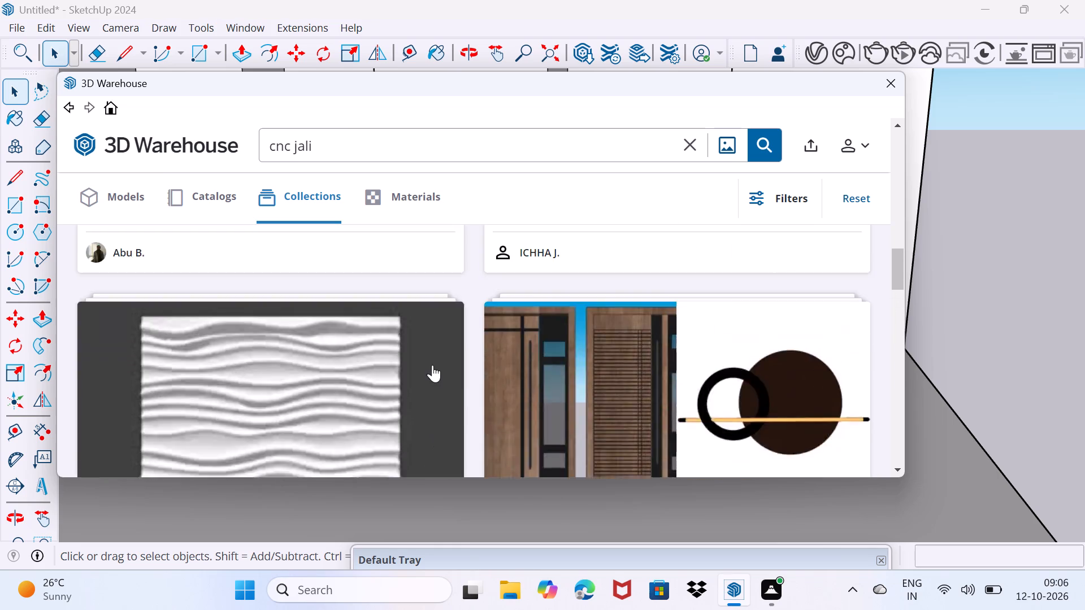
{"action": "scroll", "coordinate": [432, 365], "scroll_direction": "up", "scroll_amount": 7}
{"action": "scroll", "coordinate": [428, 358], "scroll_direction": "down", "scroll_amount": 2}
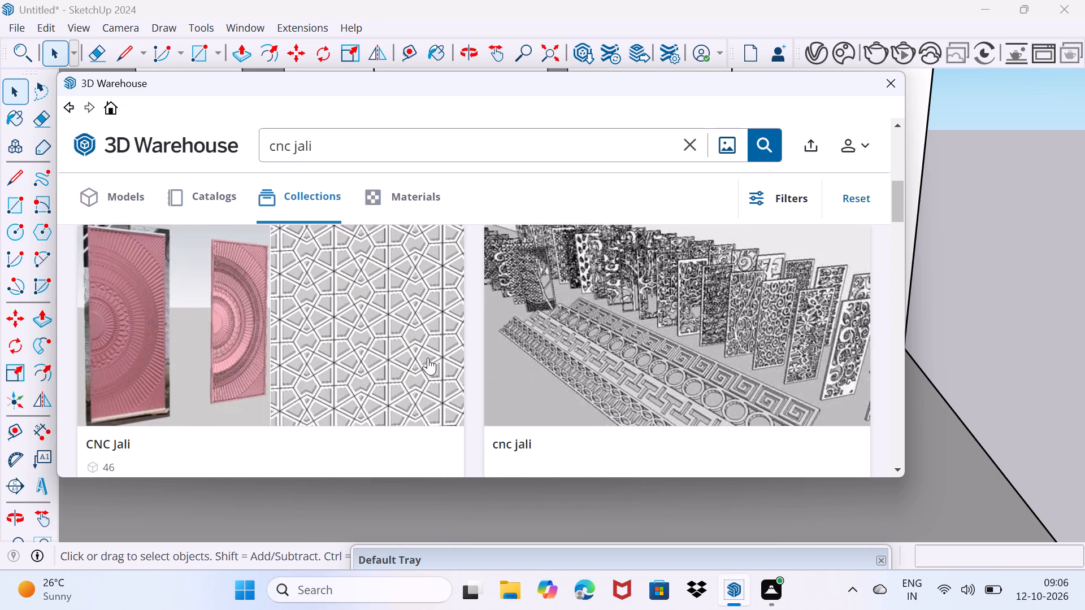
{"action": "scroll", "coordinate": [428, 358], "scroll_direction": "down", "scroll_amount": 3}
{"action": "scroll", "coordinate": [428, 358], "scroll_direction": "up", "scroll_amount": 3}
{"action": "scroll", "coordinate": [357, 316], "scroll_direction": "up", "scroll_amount": 2}
{"action": "left_click", "coordinate": [355, 317]}
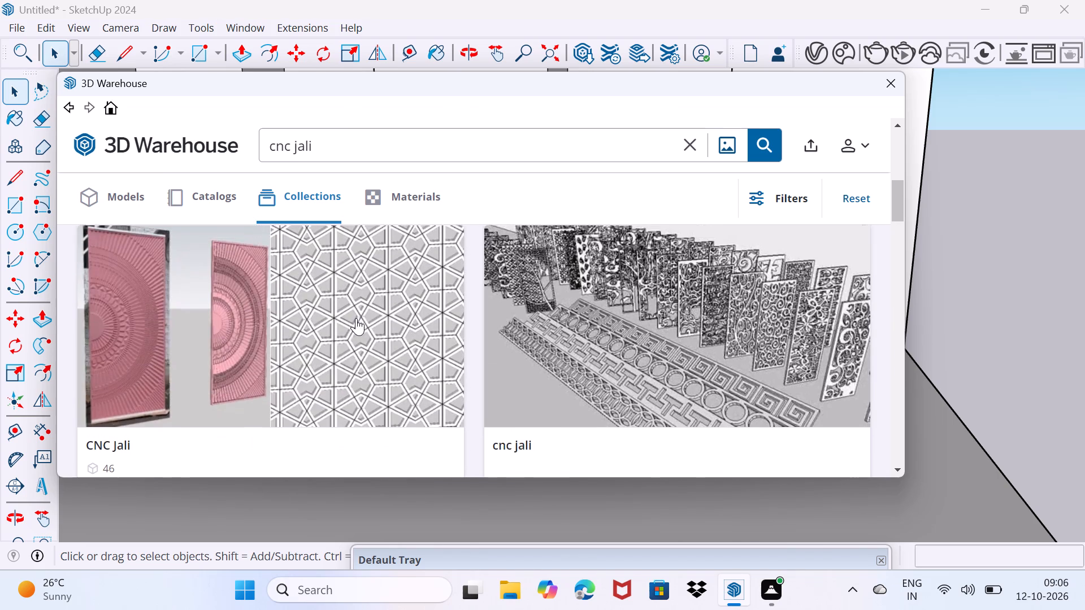
Browse the models in the "CNC Jali" collection for a screen panel suited to the house.
{"action": "scroll", "coordinate": [357, 307], "scroll_direction": "down", "scroll_amount": 4}
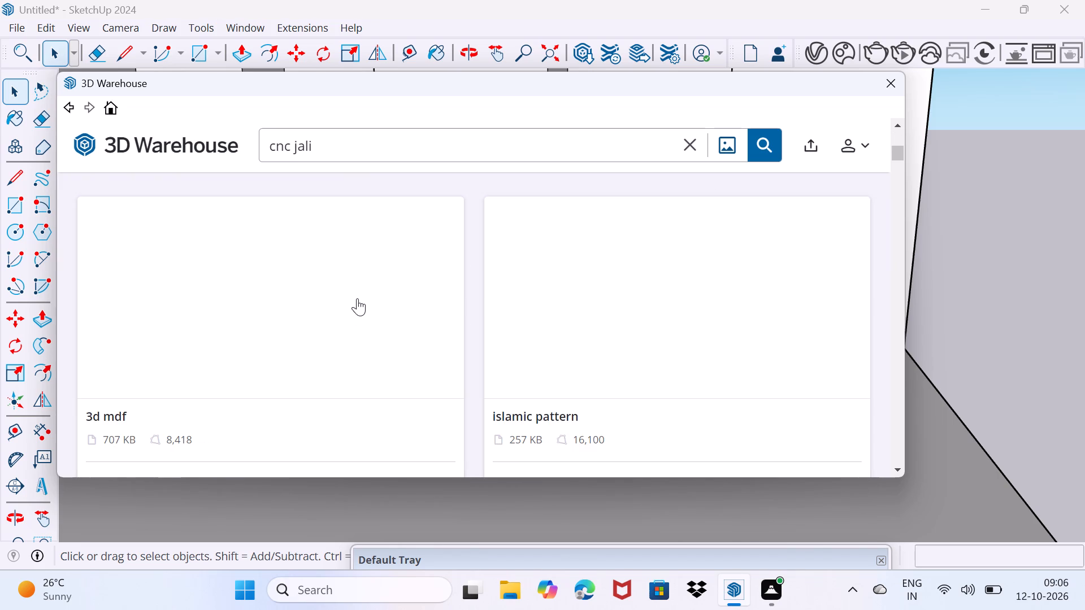
{"action": "scroll", "coordinate": [358, 295], "scroll_direction": "down", "scroll_amount": 2}
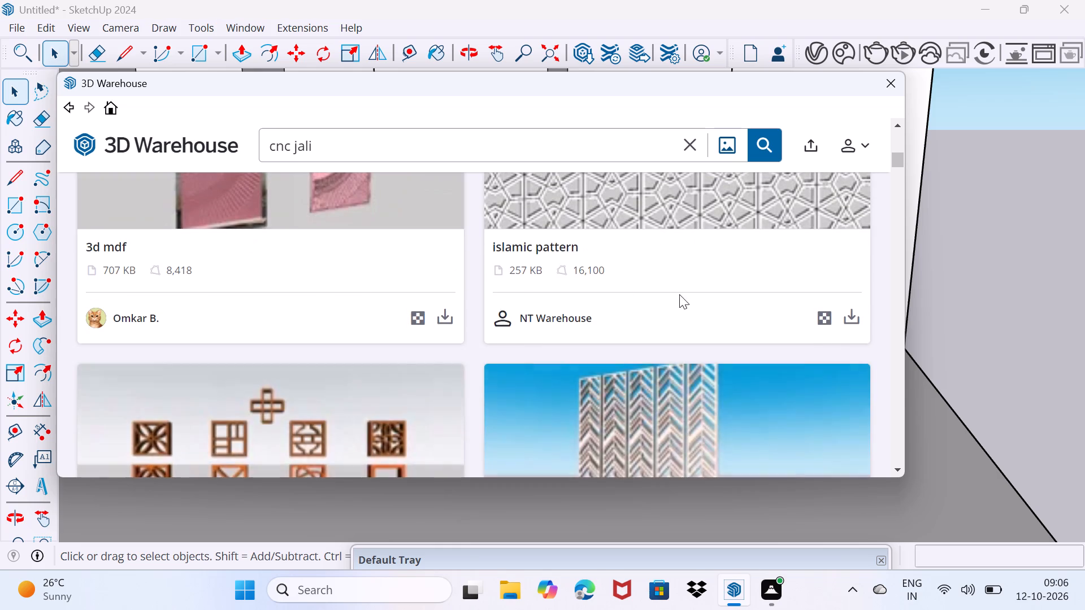
{"action": "scroll", "coordinate": [690, 290], "scroll_direction": "down", "scroll_amount": 6}
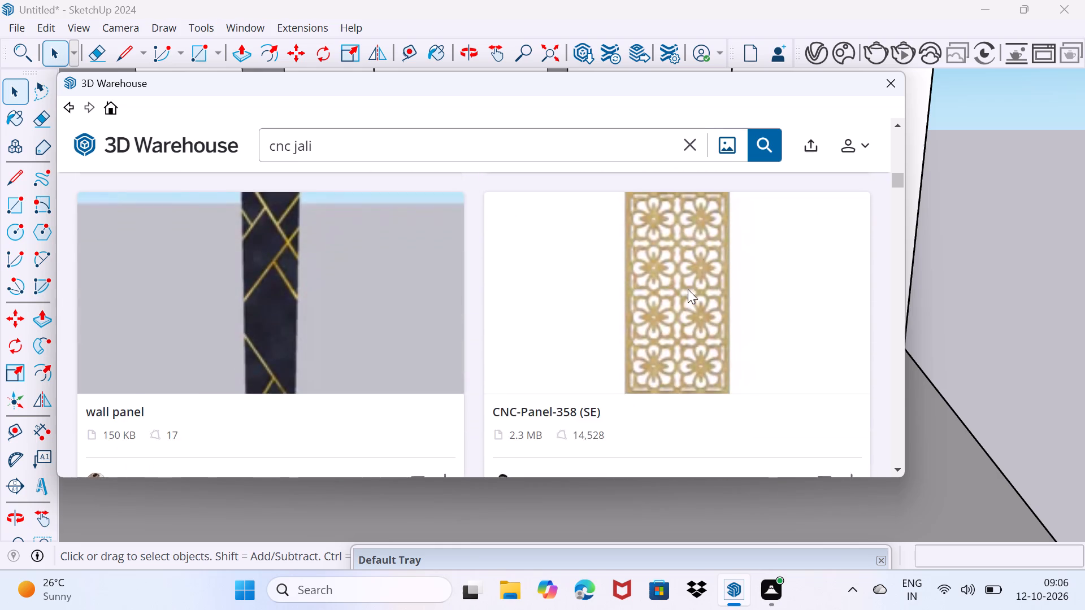
{"action": "scroll", "coordinate": [688, 289], "scroll_direction": "down", "scroll_amount": 8}
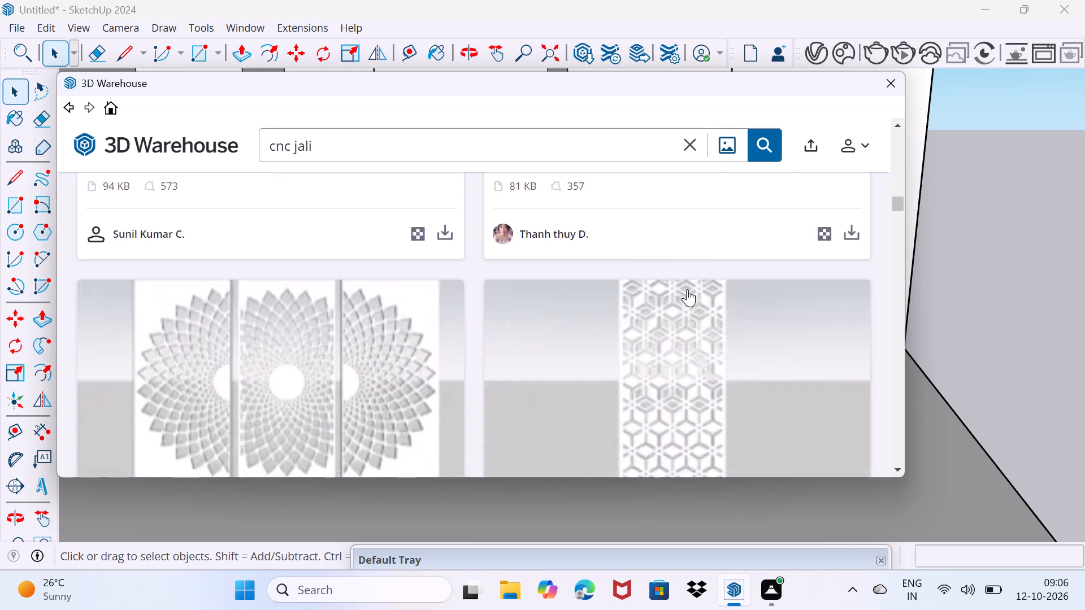
{"action": "scroll", "coordinate": [687, 289], "scroll_direction": "down", "scroll_amount": 7}
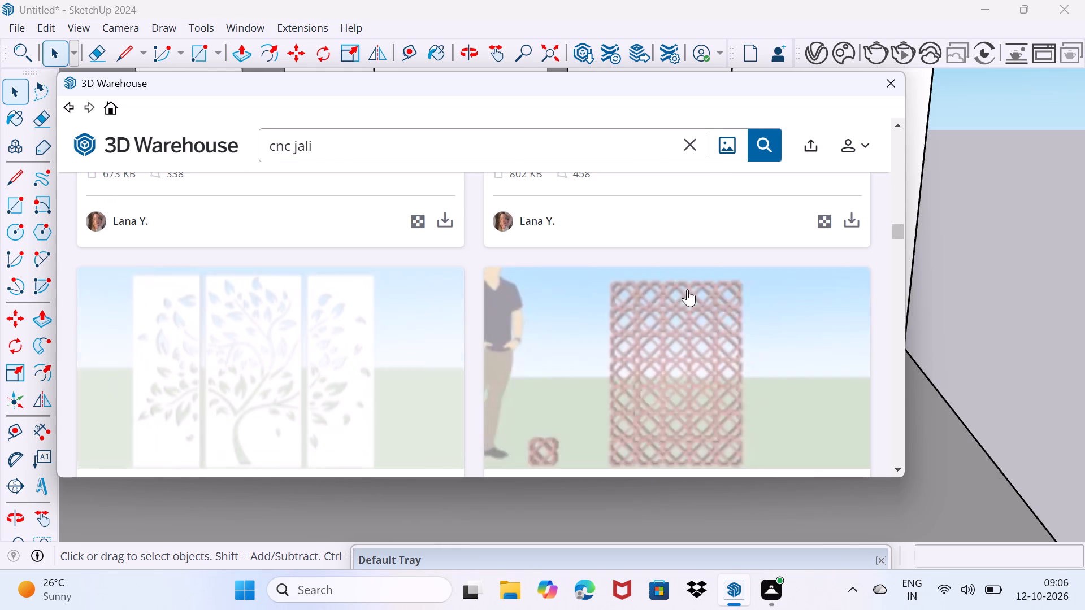
{"action": "scroll", "coordinate": [687, 289], "scroll_direction": "down", "scroll_amount": 2}
{"action": "scroll", "coordinate": [687, 289], "scroll_direction": "up", "scroll_amount": 2}
{"action": "scroll", "coordinate": [687, 289], "scroll_direction": "down", "scroll_amount": 4}
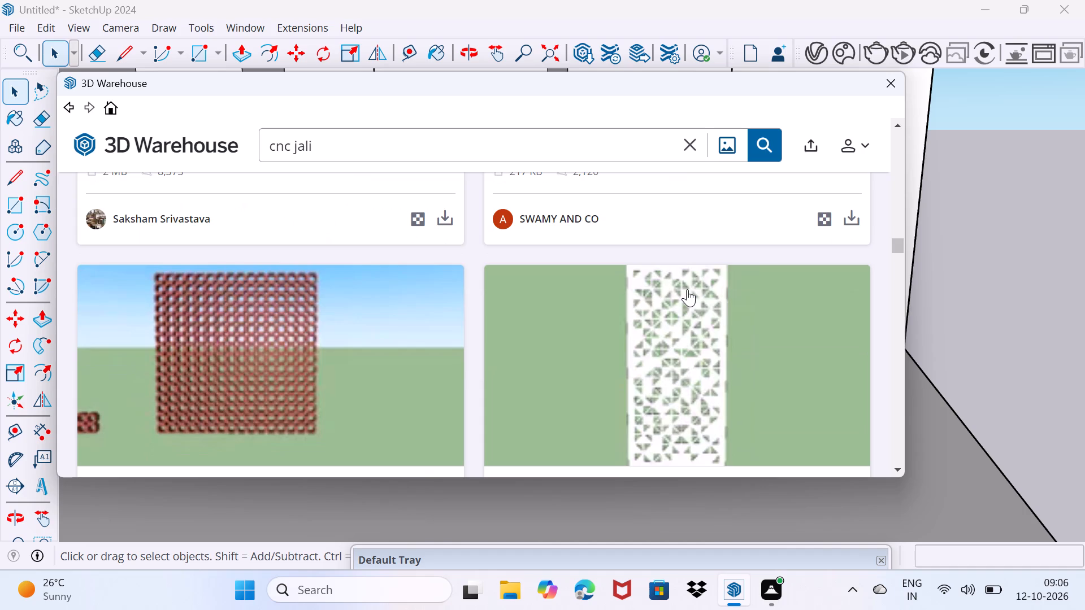
{"action": "scroll", "coordinate": [687, 289], "scroll_direction": "down", "scroll_amount": 6}
{"action": "scroll", "coordinate": [687, 287], "scroll_direction": "up", "scroll_amount": 10}
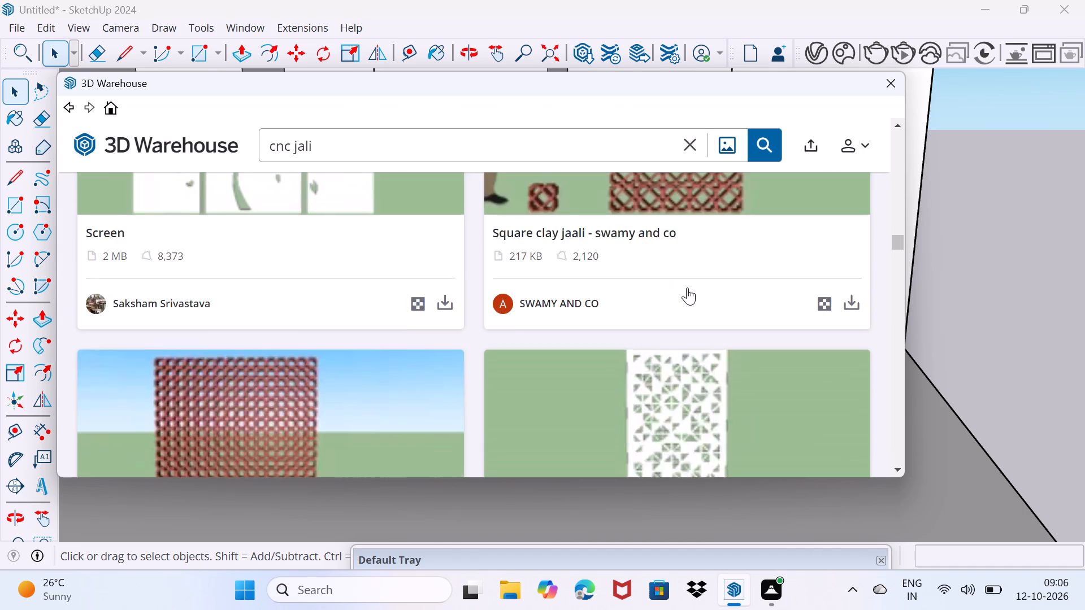
Examine the remaining screens, partitions and perforated panels in the "CNC Jali" collection for one that suits the facade.
{"action": "scroll", "coordinate": [687, 287], "scroll_direction": "up", "scroll_amount": 20}
{"action": "scroll", "coordinate": [687, 285], "scroll_direction": "up", "scroll_amount": 12}
{"action": "scroll", "coordinate": [688, 286], "scroll_direction": "down", "scroll_amount": 6}
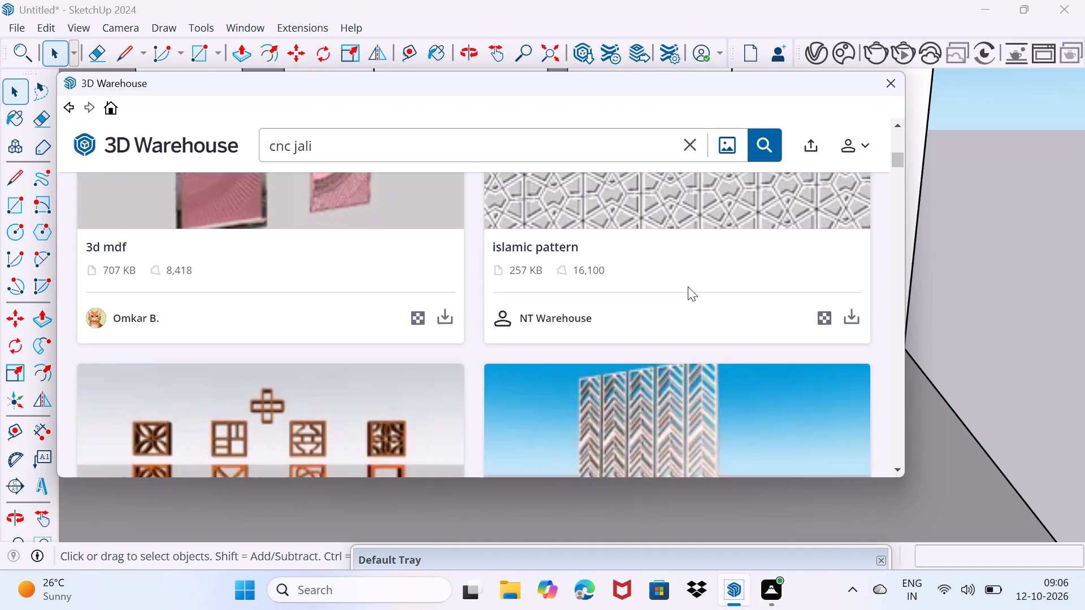
{"action": "scroll", "coordinate": [688, 286], "scroll_direction": "down", "scroll_amount": 12}
{"action": "scroll", "coordinate": [688, 286], "scroll_direction": "up", "scroll_amount": 1}
{"action": "scroll", "coordinate": [688, 286], "scroll_direction": "down", "scroll_amount": 3}
{"action": "scroll", "coordinate": [688, 286], "scroll_direction": "up", "scroll_amount": 10}
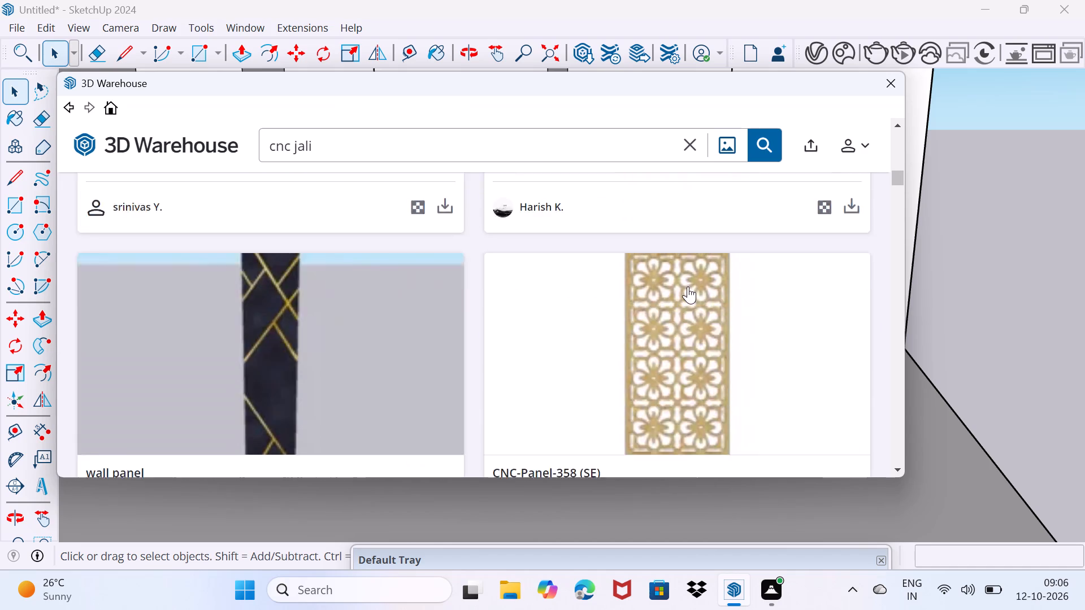
{"action": "scroll", "coordinate": [688, 286], "scroll_direction": "up", "scroll_amount": 7}
{"action": "scroll", "coordinate": [688, 286], "scroll_direction": "down", "scroll_amount": 4}
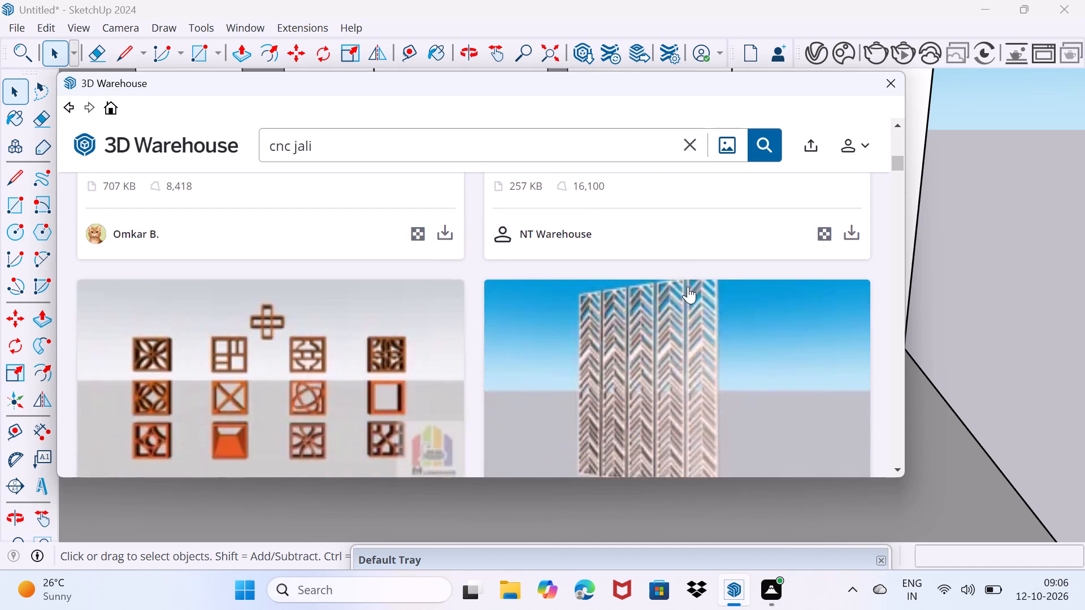
{"action": "scroll", "coordinate": [688, 286], "scroll_direction": "up", "scroll_amount": 3}
{"action": "scroll", "coordinate": [688, 286], "scroll_direction": "down", "scroll_amount": 7}
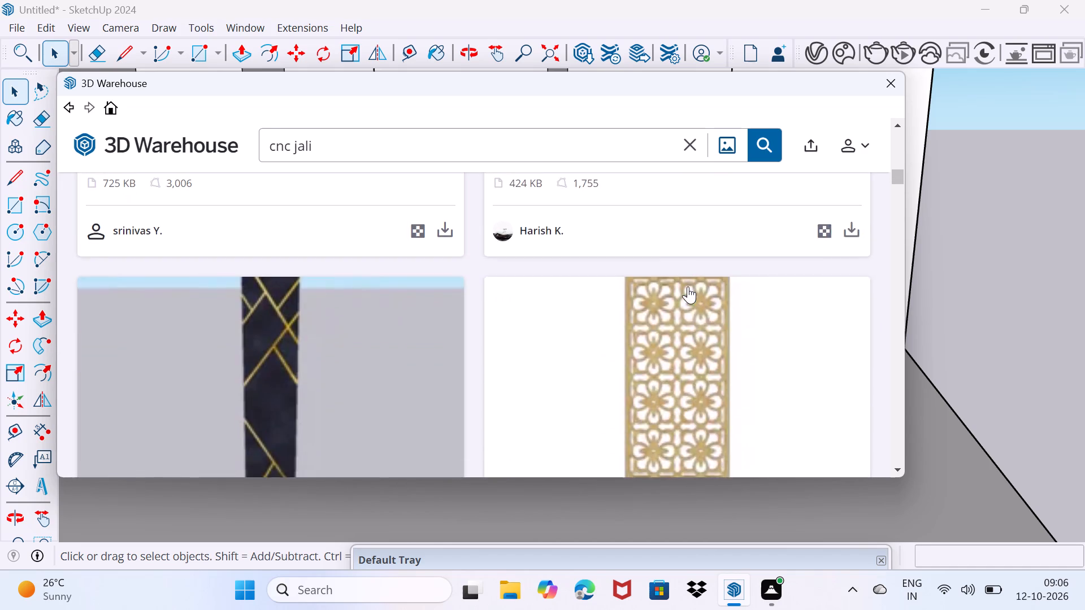
{"action": "scroll", "coordinate": [688, 286], "scroll_direction": "down", "scroll_amount": 8}
{"action": "scroll", "coordinate": [688, 286], "scroll_direction": "up", "scroll_amount": 2}
{"action": "scroll", "coordinate": [688, 286], "scroll_direction": "down", "scroll_amount": 3}
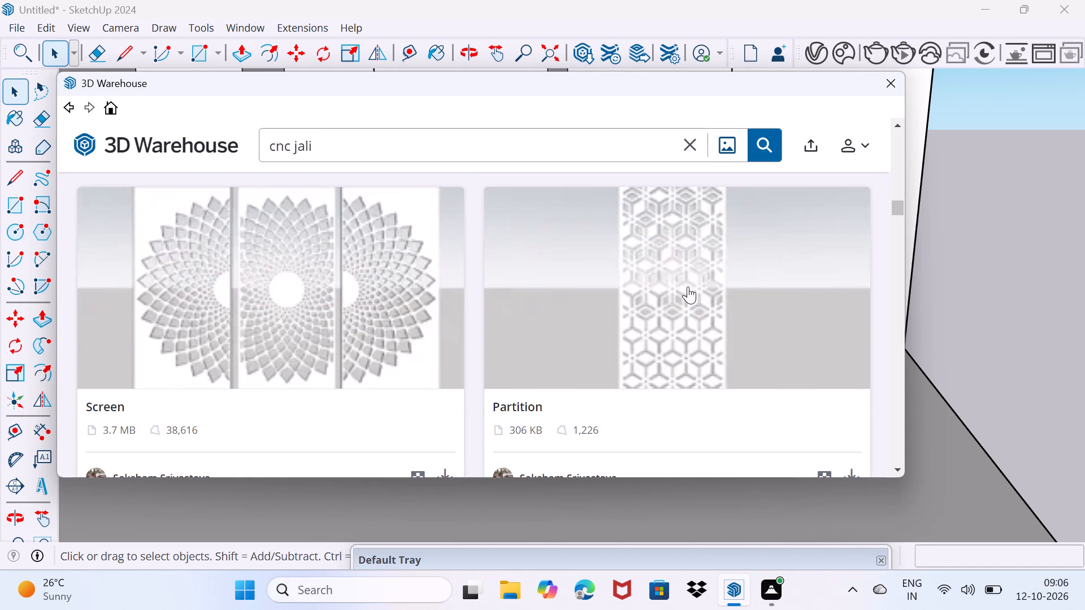
{"action": "scroll", "coordinate": [688, 286], "scroll_direction": "down", "scroll_amount": 11}
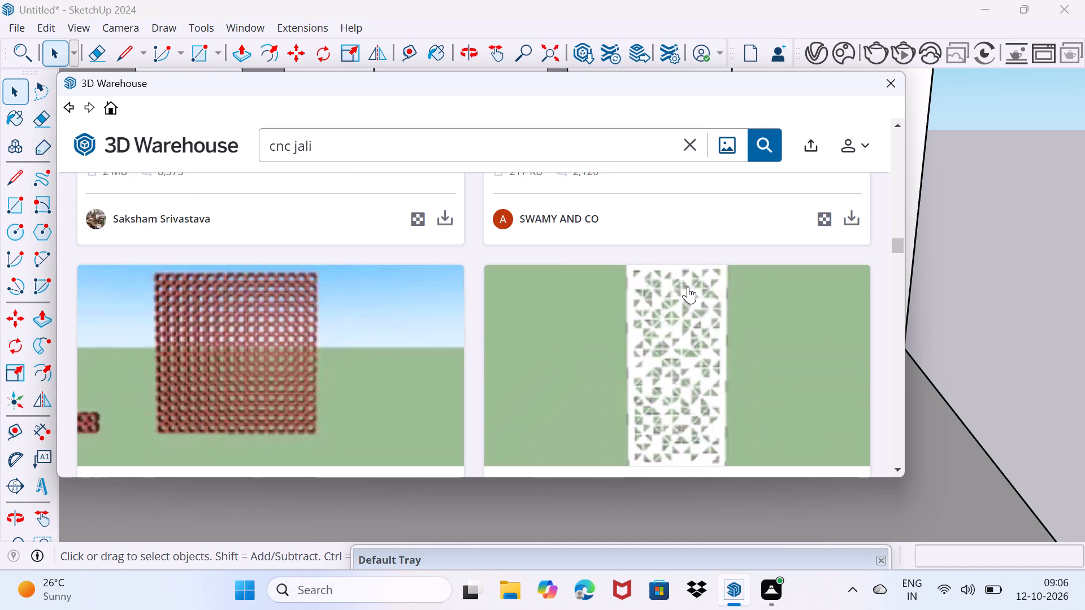
{"action": "scroll", "coordinate": [688, 286], "scroll_direction": "down", "scroll_amount": 5}
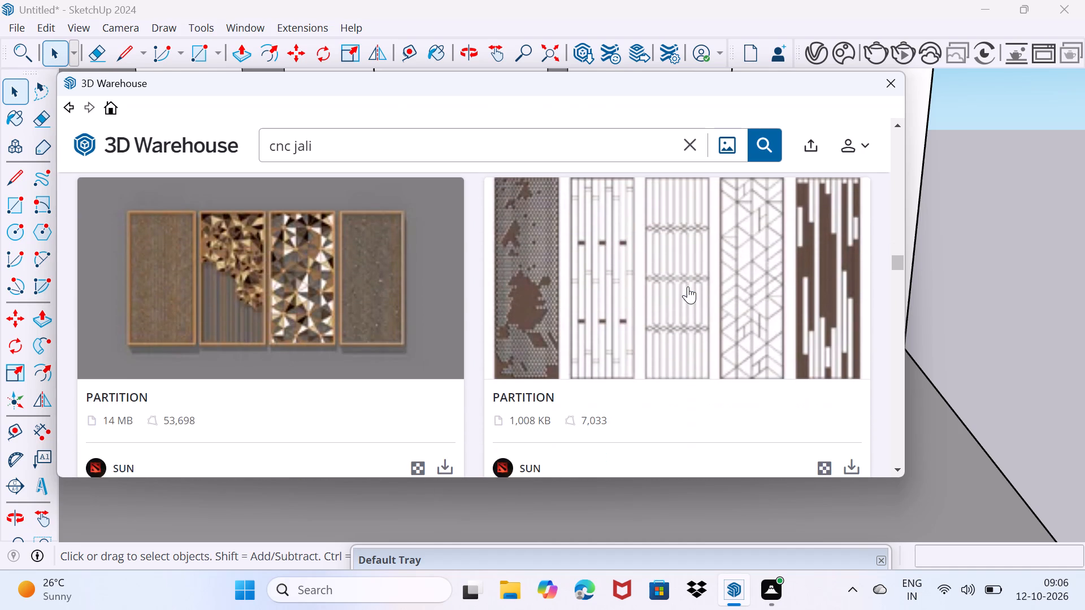
{"action": "scroll", "coordinate": [688, 286], "scroll_direction": "down", "scroll_amount": 9}
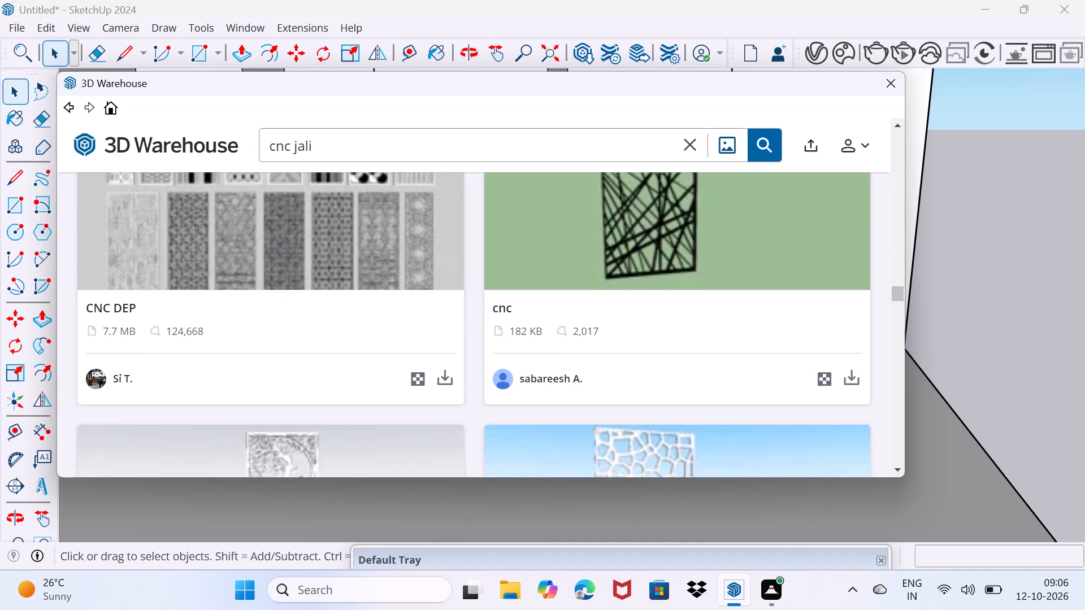
{"action": "scroll", "coordinate": [251, 242], "scroll_direction": "up", "scroll_amount": 19}
{"action": "scroll", "coordinate": [245, 241], "scroll_direction": "up", "scroll_amount": 5}
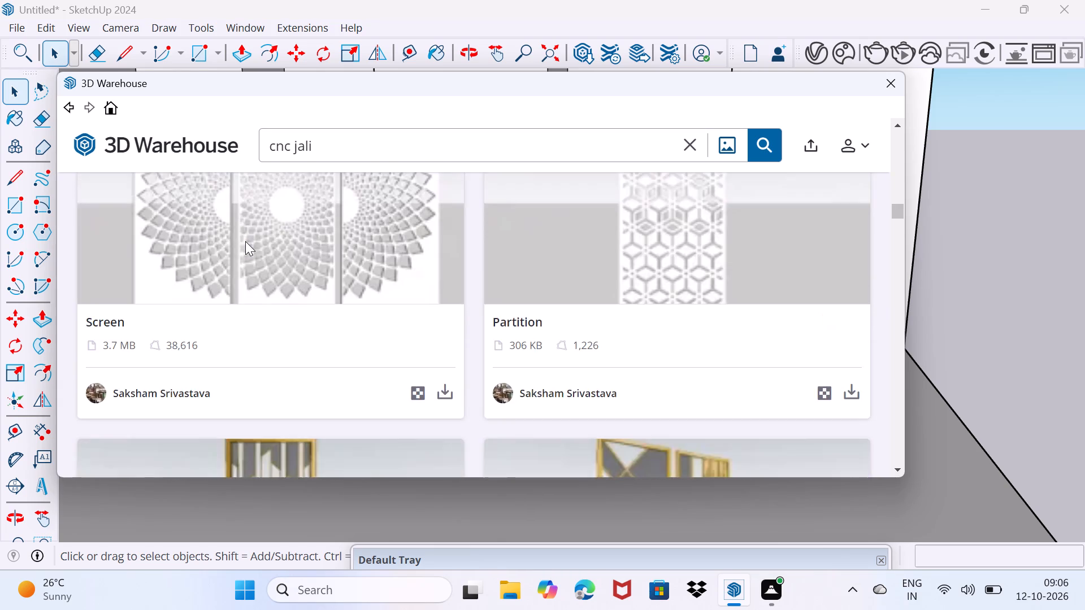
{"action": "scroll", "coordinate": [245, 241], "scroll_direction": "up", "scroll_amount": 9}
{"action": "scroll", "coordinate": [245, 241], "scroll_direction": "up", "scroll_amount": 17}
{"action": "scroll", "coordinate": [245, 241], "scroll_direction": "up", "scroll_amount": 4}
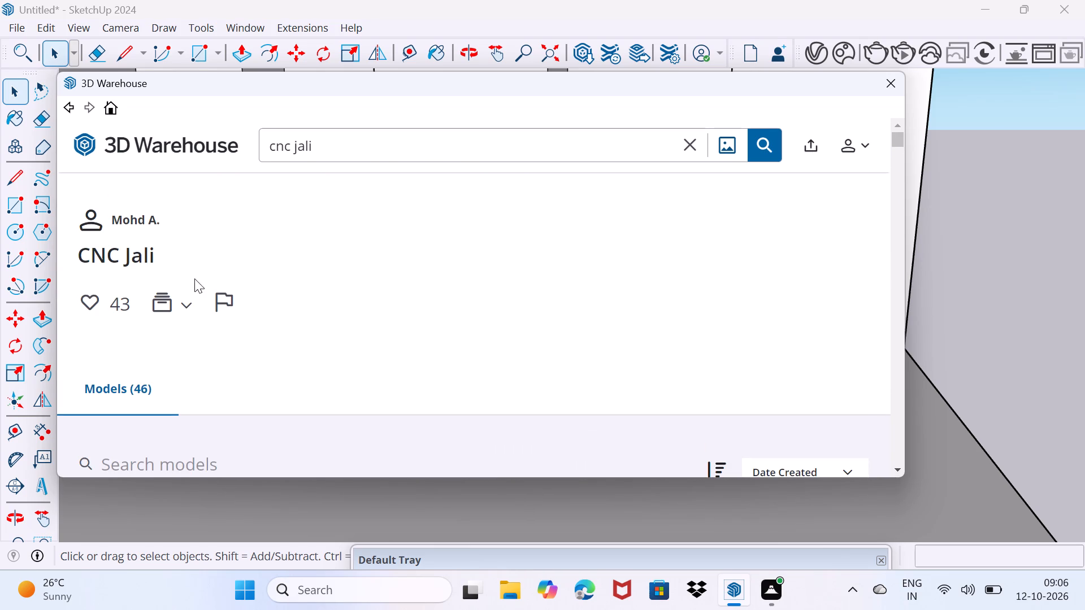
Return to the cnc jali collection results and open the "CNC JALI" collection showing the white star-and-circle lattice panel.
{"action": "left_click", "coordinate": [66, 109]}
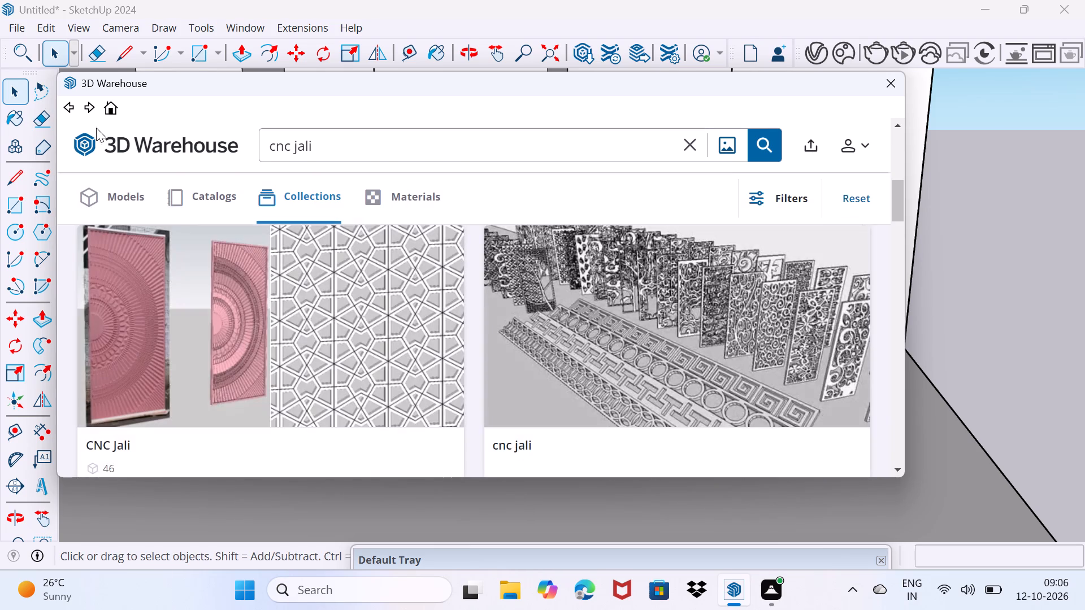
{"action": "scroll", "coordinate": [197, 214], "scroll_direction": "down", "scroll_amount": 4}
{"action": "scroll", "coordinate": [330, 281], "scroll_direction": "down", "scroll_amount": 8}
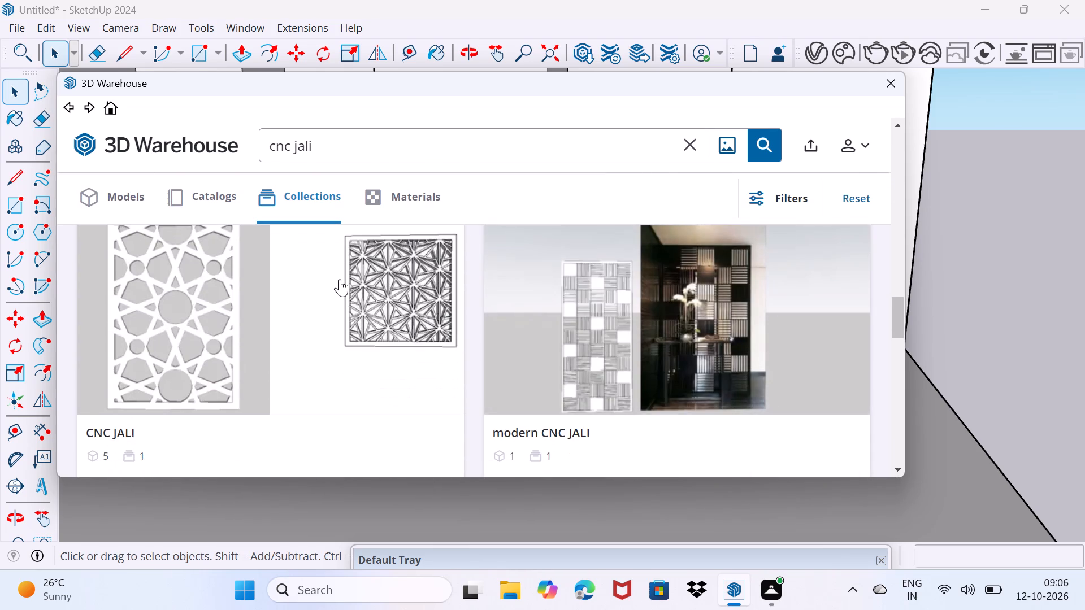
{"action": "scroll", "coordinate": [340, 279], "scroll_direction": "down", "scroll_amount": 1}
{"action": "left_click", "coordinate": [172, 274]}
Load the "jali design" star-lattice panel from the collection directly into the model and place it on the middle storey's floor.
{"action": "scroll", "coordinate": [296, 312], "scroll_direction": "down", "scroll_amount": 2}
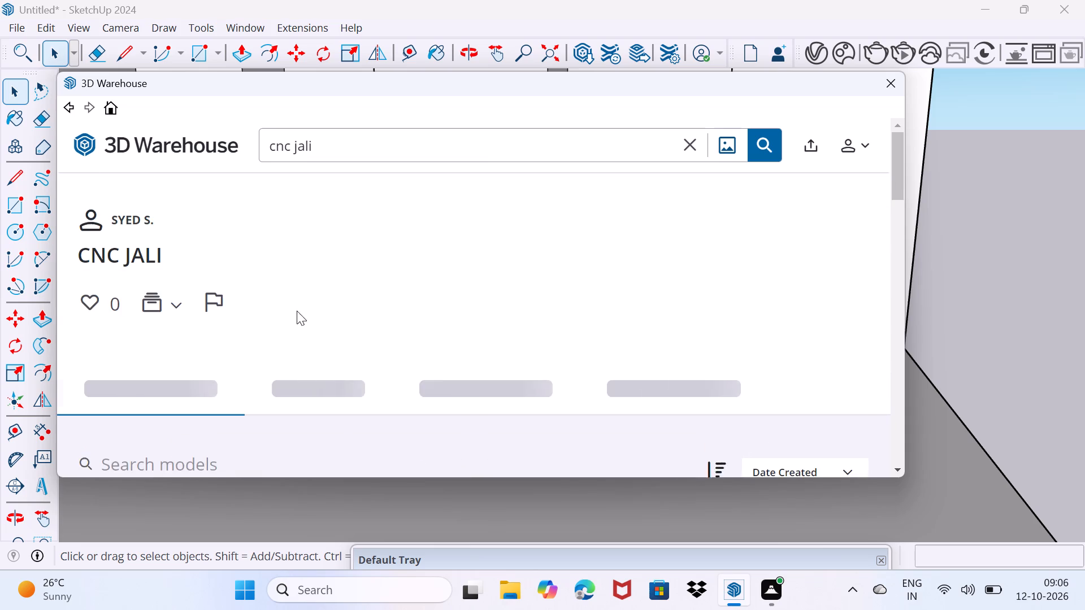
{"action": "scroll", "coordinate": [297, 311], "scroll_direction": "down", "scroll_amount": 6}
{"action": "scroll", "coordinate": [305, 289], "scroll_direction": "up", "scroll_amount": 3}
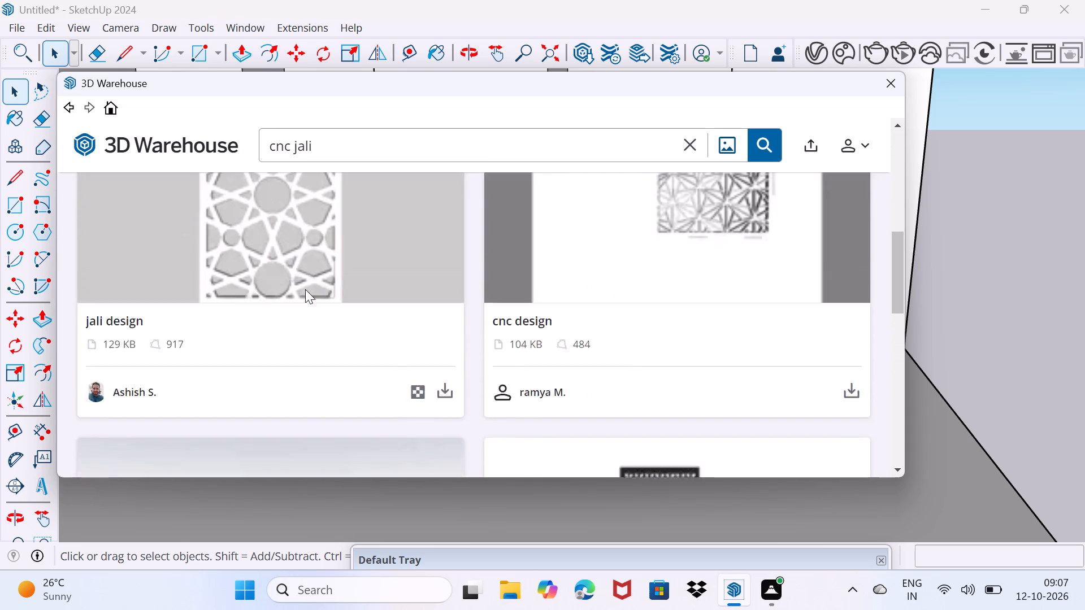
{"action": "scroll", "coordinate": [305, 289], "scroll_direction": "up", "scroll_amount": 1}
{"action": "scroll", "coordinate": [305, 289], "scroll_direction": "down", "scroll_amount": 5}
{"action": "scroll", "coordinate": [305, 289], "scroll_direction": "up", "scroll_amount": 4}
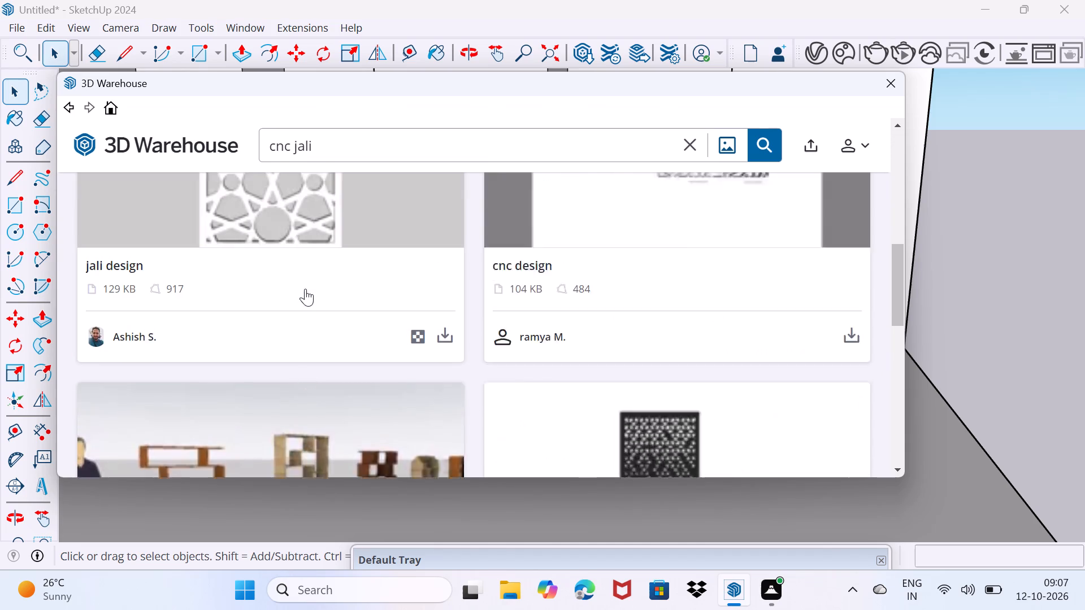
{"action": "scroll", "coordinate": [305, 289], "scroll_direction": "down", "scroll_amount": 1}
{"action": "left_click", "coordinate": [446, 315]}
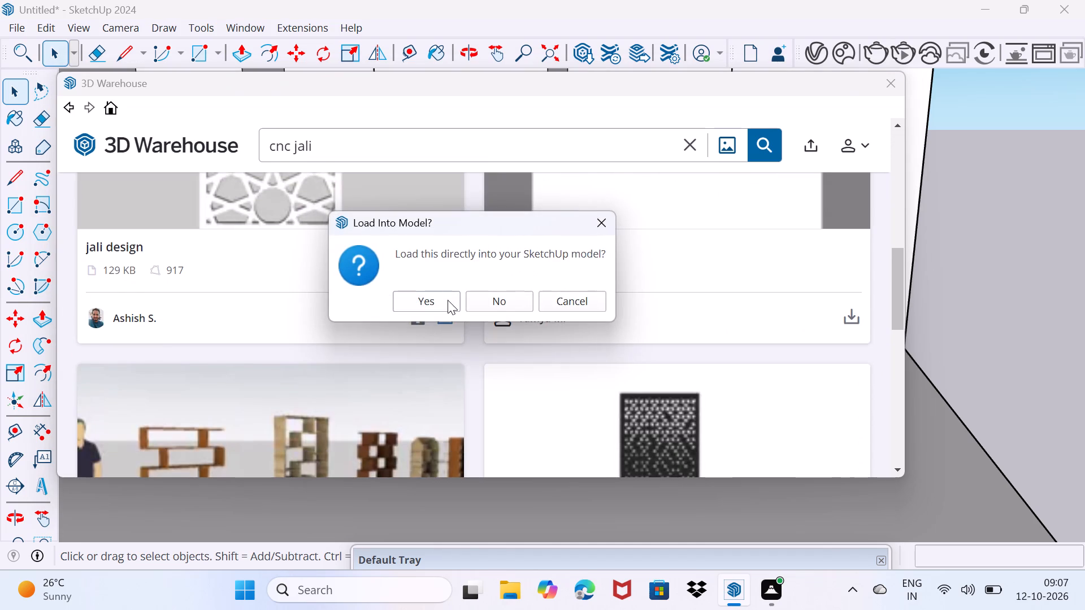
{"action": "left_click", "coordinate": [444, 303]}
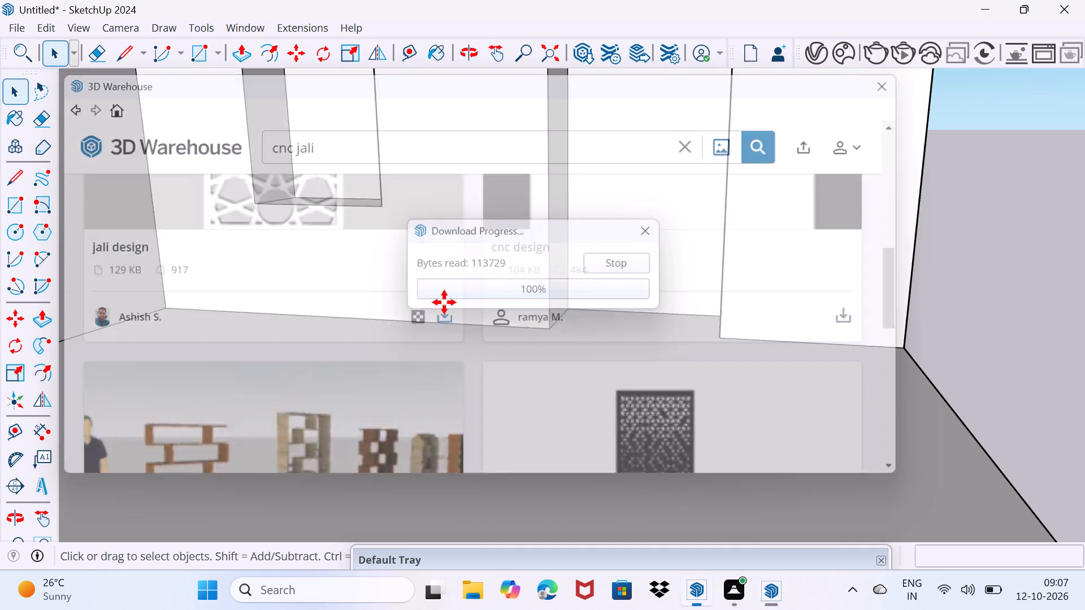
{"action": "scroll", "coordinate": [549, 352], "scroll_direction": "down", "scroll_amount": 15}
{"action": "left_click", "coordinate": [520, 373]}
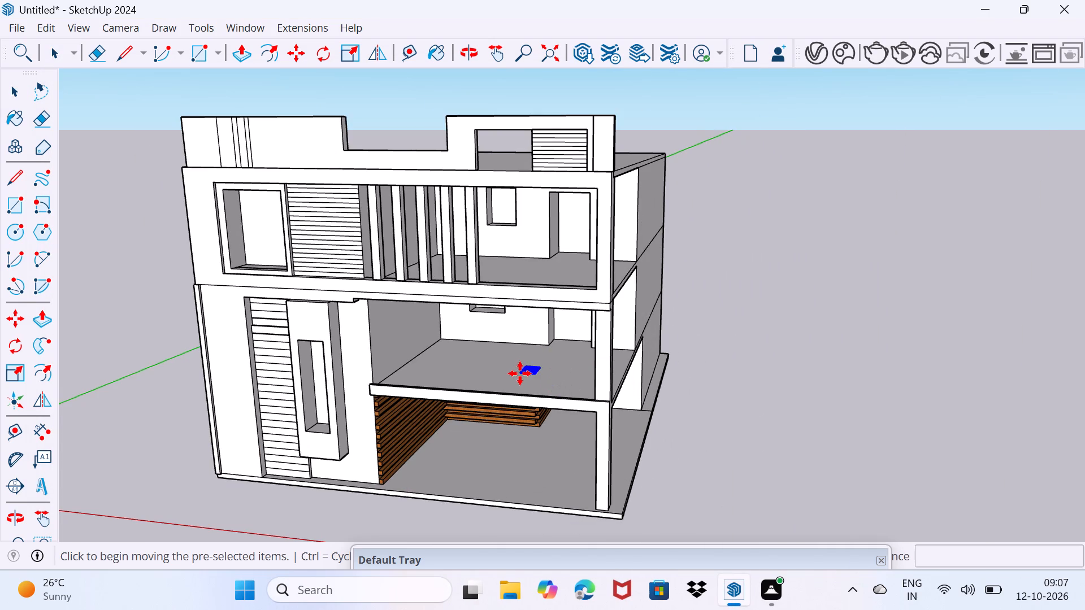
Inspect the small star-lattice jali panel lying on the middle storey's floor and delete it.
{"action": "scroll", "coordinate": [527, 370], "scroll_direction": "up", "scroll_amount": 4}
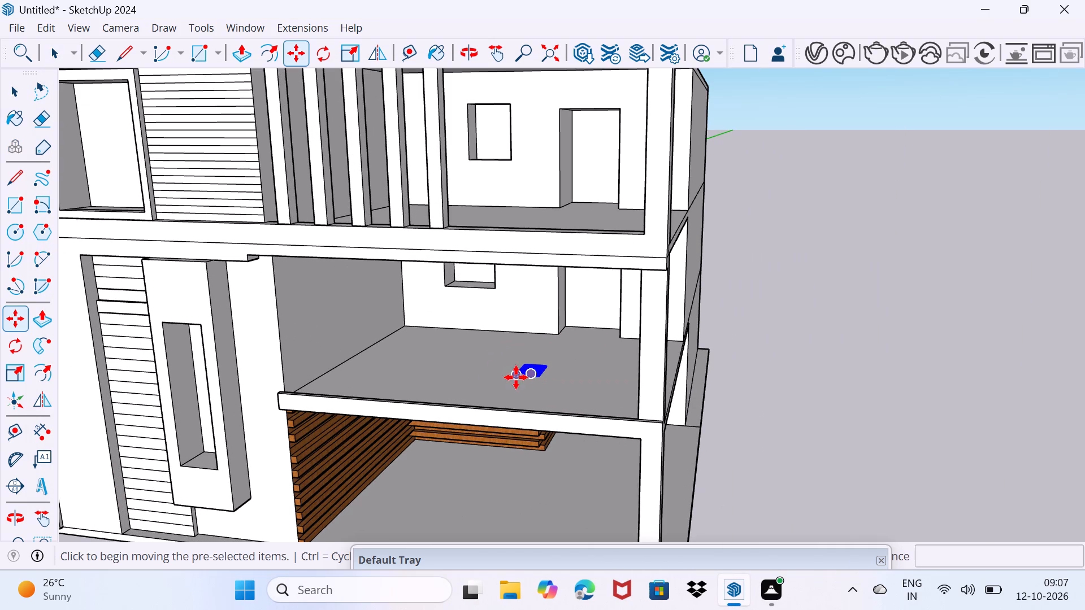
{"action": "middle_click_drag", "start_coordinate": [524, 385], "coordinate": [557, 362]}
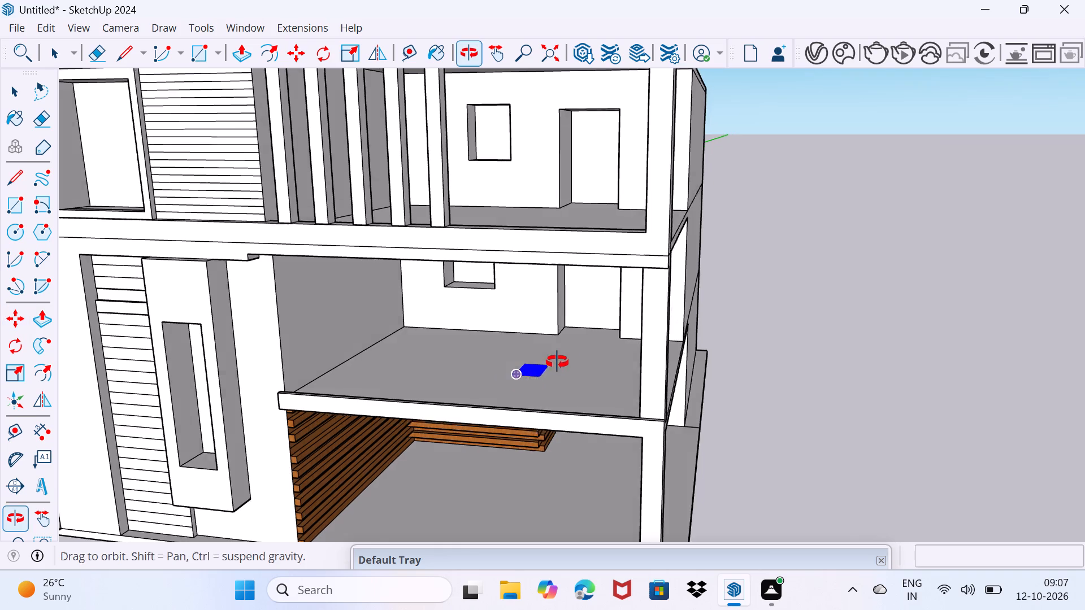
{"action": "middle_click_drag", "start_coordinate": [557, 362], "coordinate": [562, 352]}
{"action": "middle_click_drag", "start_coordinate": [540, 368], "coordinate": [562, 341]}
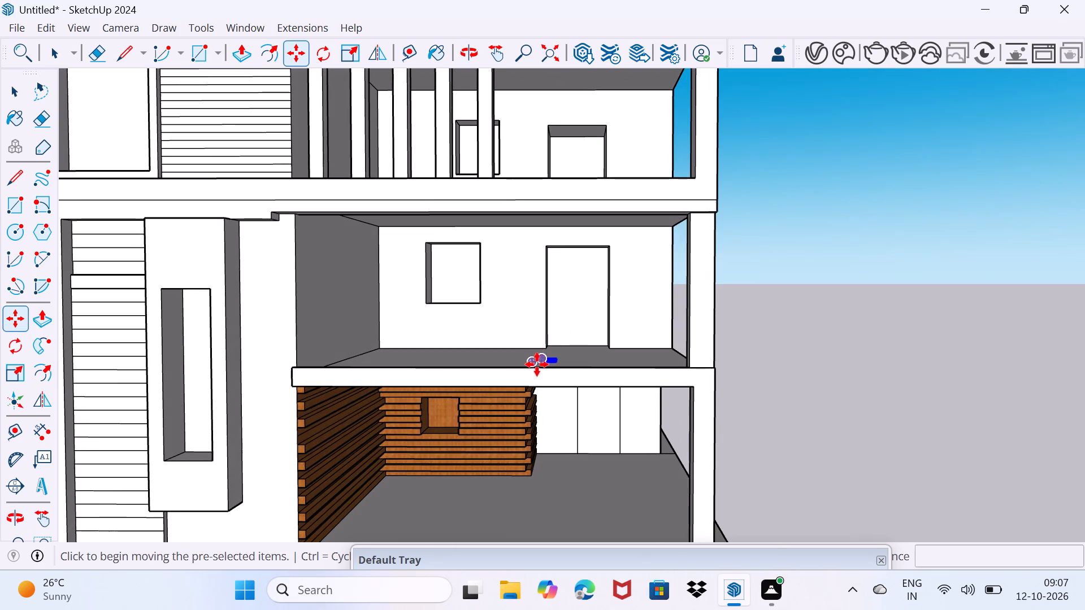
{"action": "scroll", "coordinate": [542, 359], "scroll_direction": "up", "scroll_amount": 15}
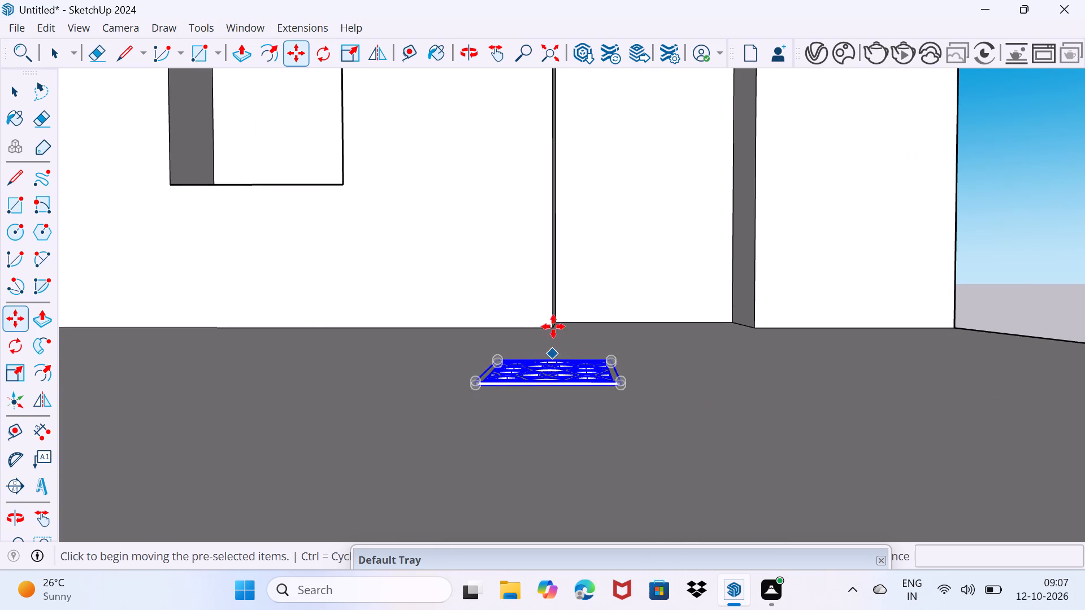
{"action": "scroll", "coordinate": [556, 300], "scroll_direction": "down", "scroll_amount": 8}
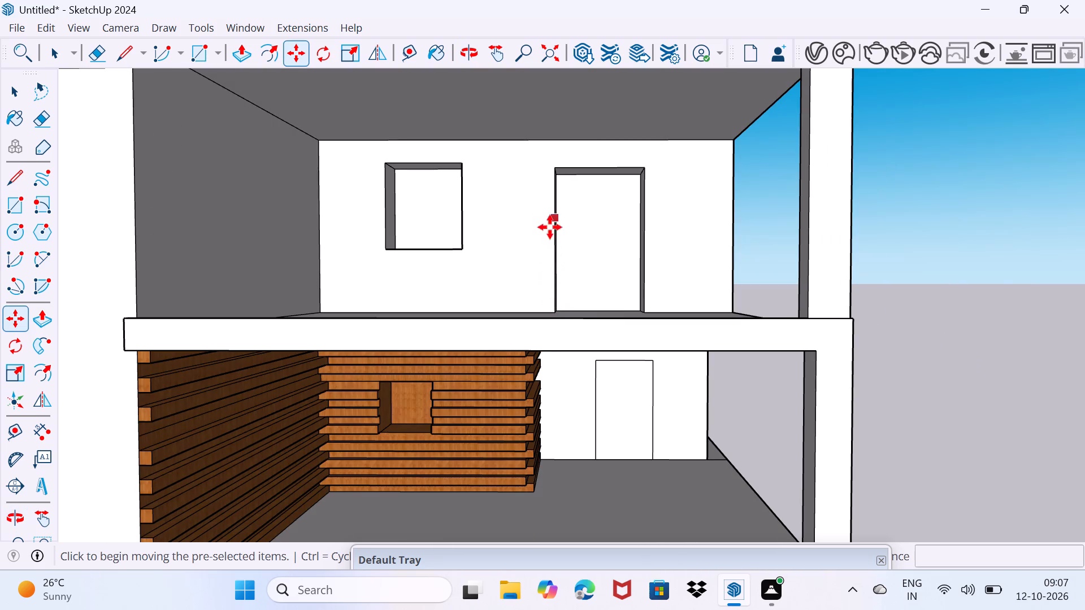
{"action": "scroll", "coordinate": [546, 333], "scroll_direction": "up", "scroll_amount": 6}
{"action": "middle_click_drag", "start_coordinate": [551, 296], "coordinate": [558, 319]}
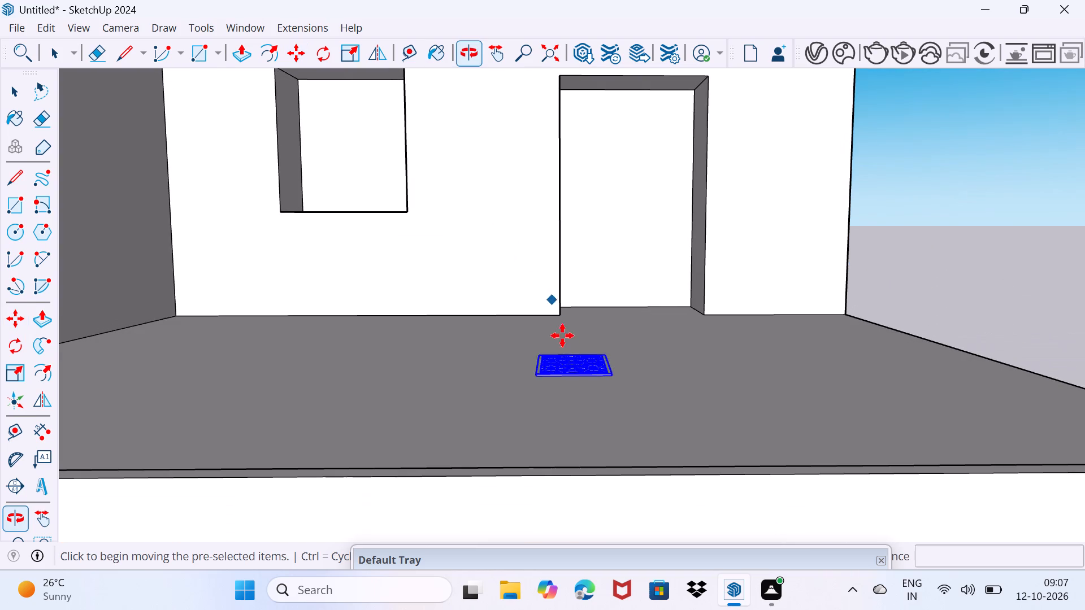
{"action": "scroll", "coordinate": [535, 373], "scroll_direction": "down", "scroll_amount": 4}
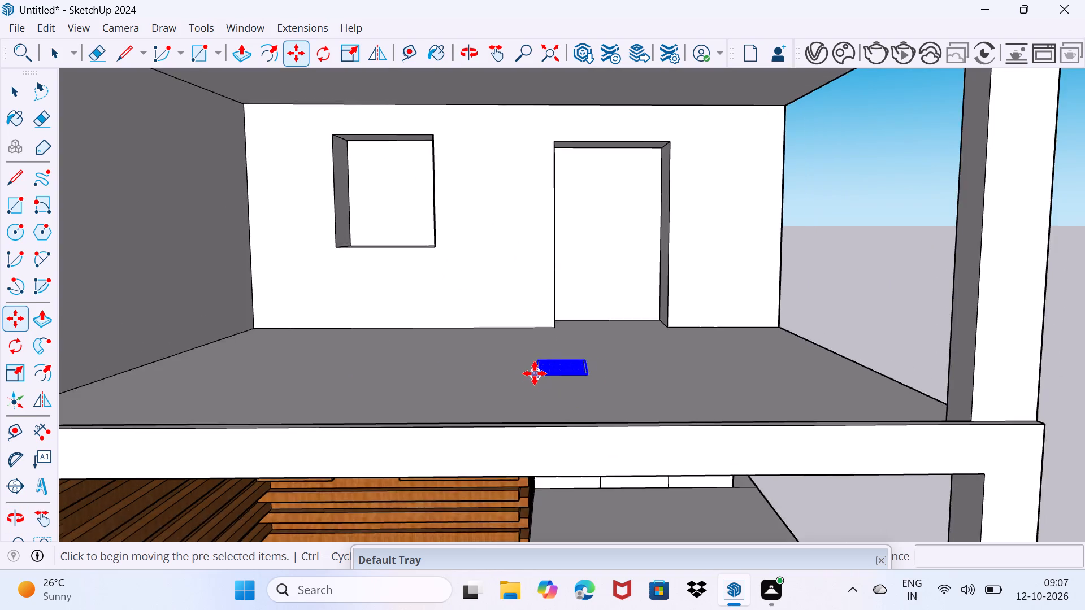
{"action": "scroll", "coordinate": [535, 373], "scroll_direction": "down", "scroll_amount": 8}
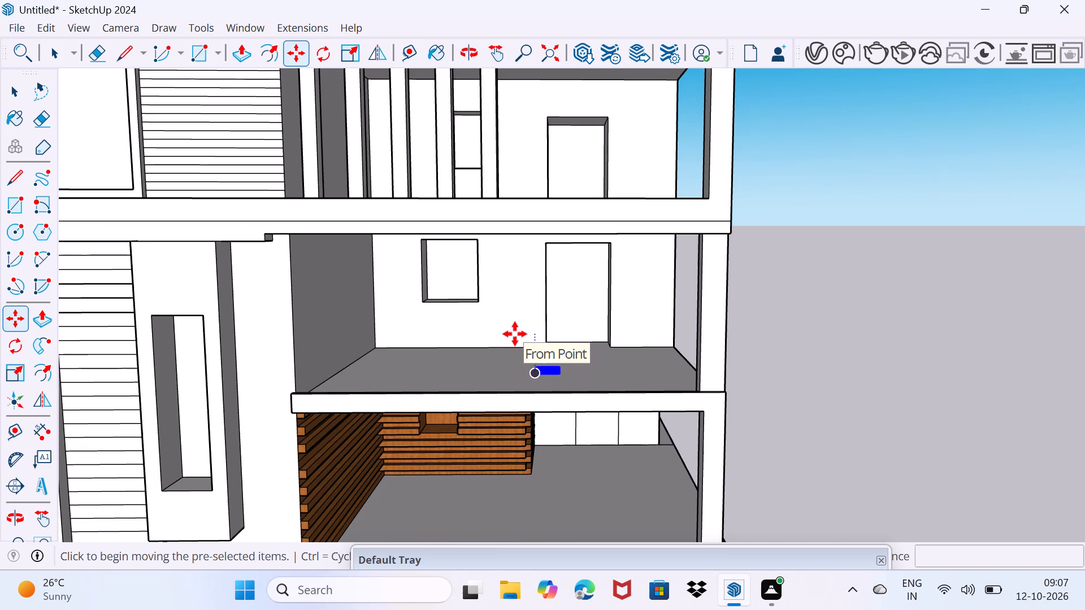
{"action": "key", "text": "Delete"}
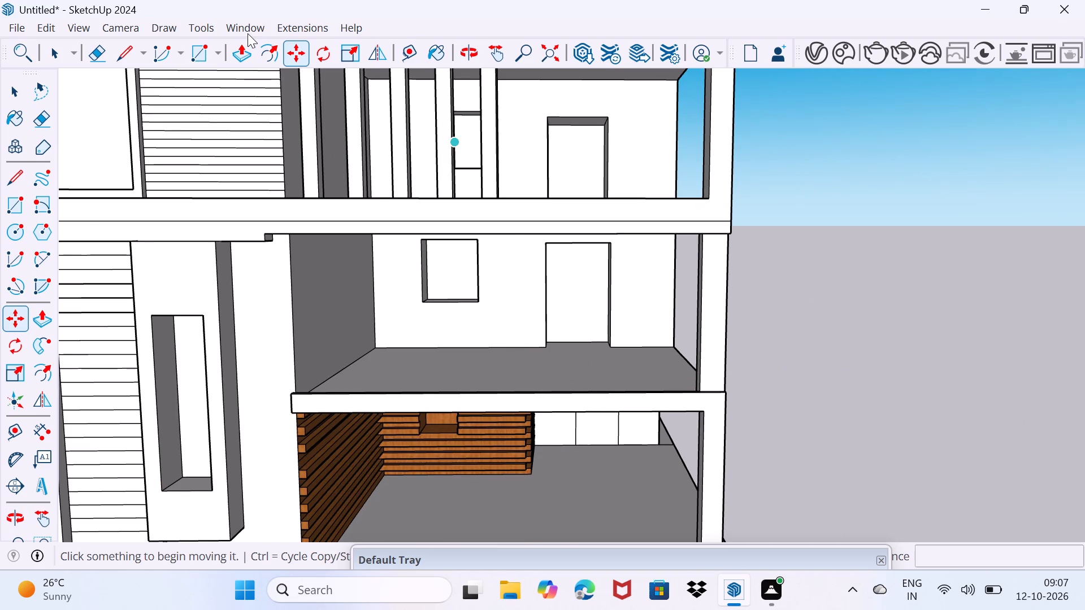
Load the black cube-pattern "JALI PATTERN+CNC CUT+MODERN" panel from the 3D Warehouse collection and place it on the middle storey's floor near the end column.
{"action": "left_click", "coordinate": [248, 31]}
{"action": "left_click", "coordinate": [276, 159]}
{"action": "scroll", "coordinate": [280, 167], "scroll_direction": "down", "scroll_amount": 1}
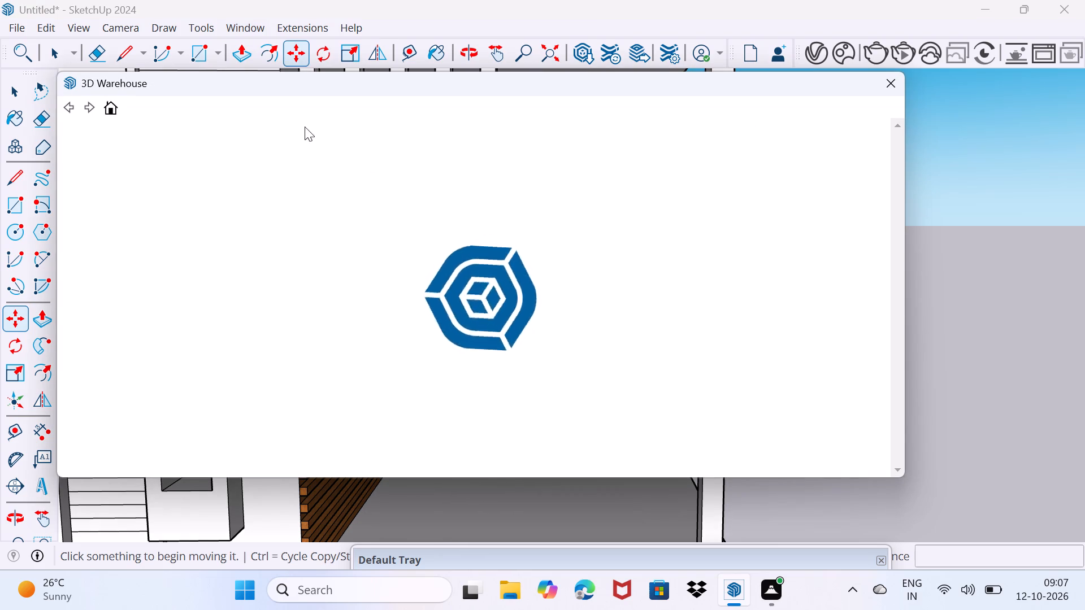
{"action": "scroll", "coordinate": [283, 242], "scroll_direction": "down", "scroll_amount": 3}
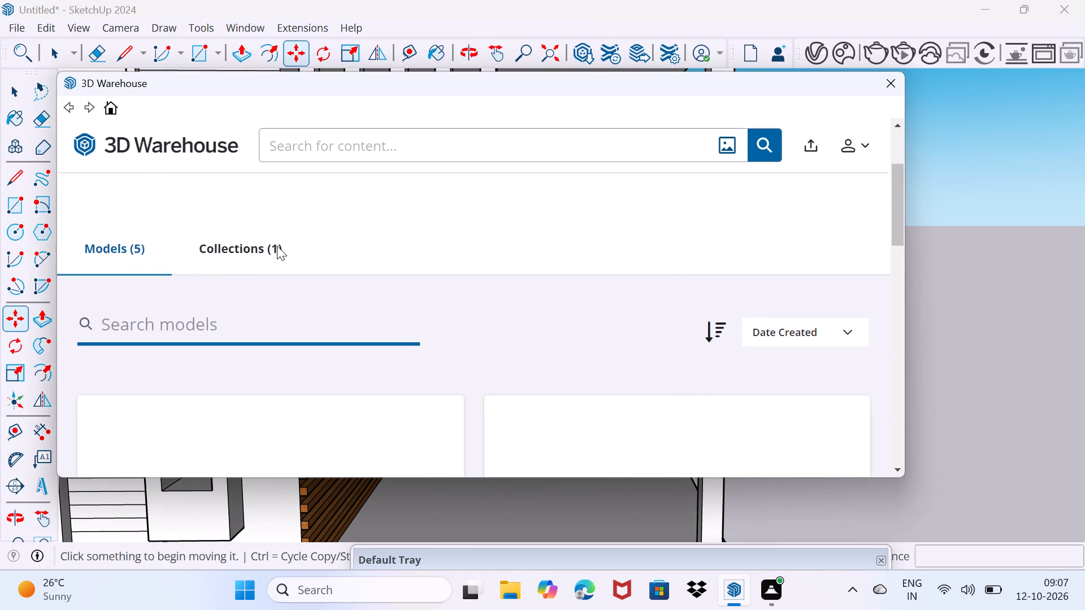
{"action": "scroll", "coordinate": [277, 246], "scroll_direction": "down", "scroll_amount": 13}
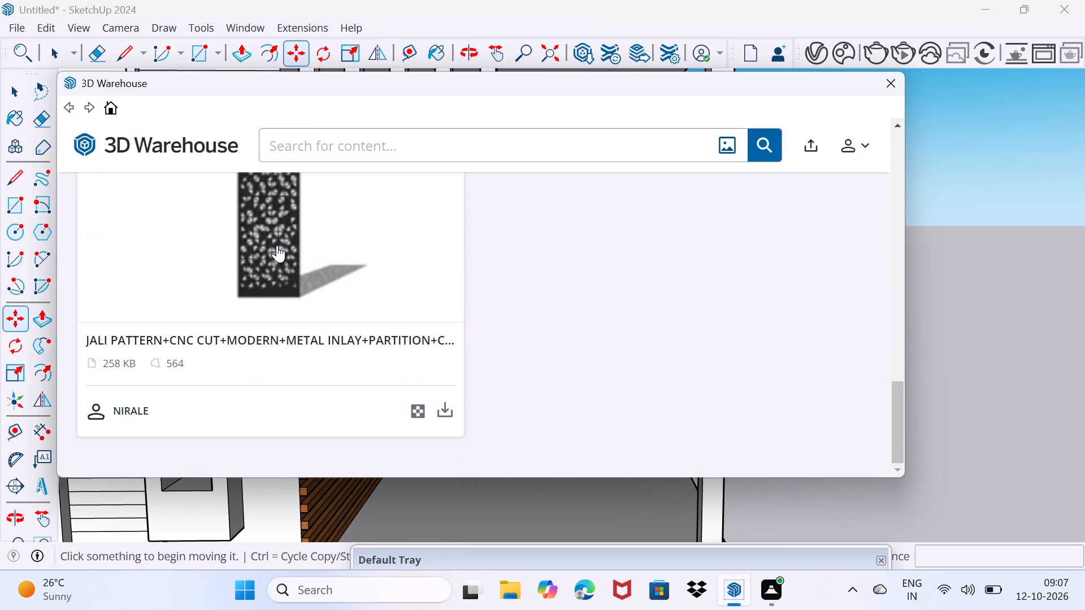
{"action": "scroll", "coordinate": [277, 244], "scroll_direction": "down", "scroll_amount": 4}
{"action": "scroll", "coordinate": [295, 247], "scroll_direction": "up", "scroll_amount": 4}
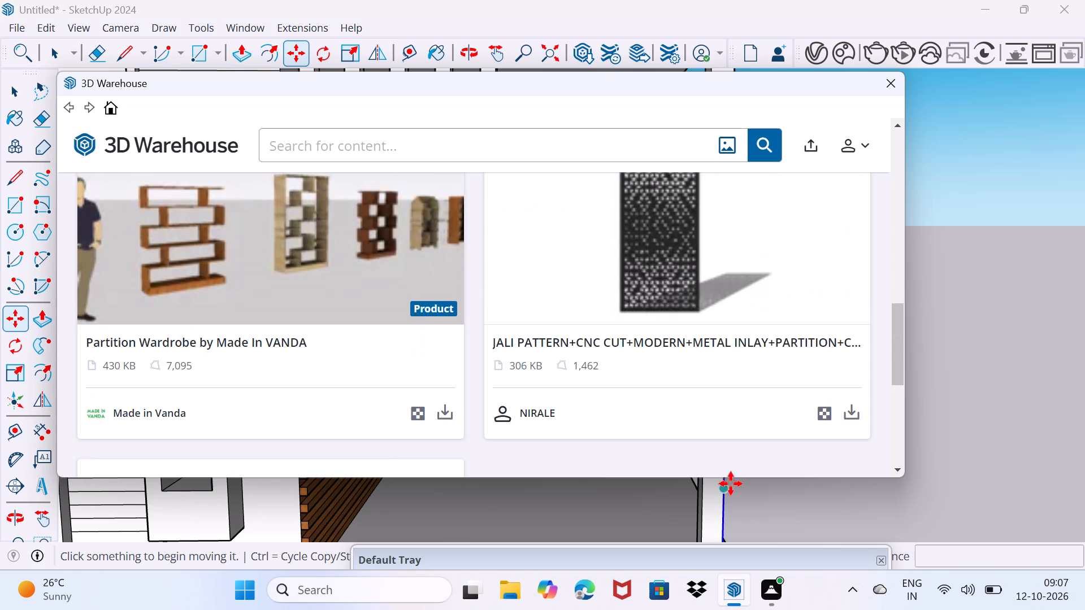
{"action": "left_click", "coordinate": [852, 407]}
{"action": "left_click", "coordinate": [435, 303]}
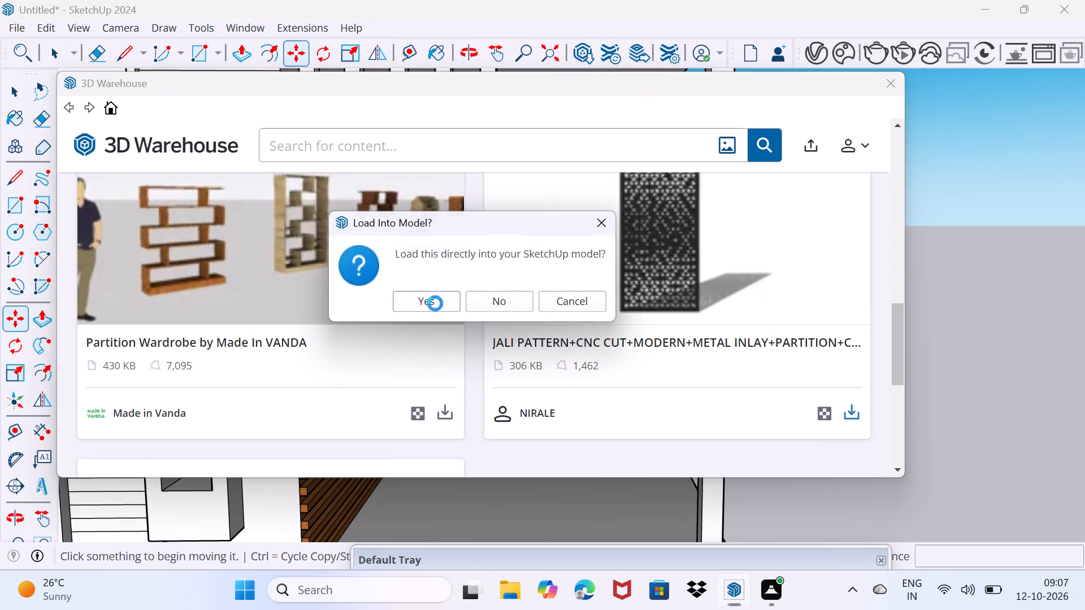
{"action": "scroll", "coordinate": [627, 404], "scroll_direction": "up", "scroll_amount": 3}
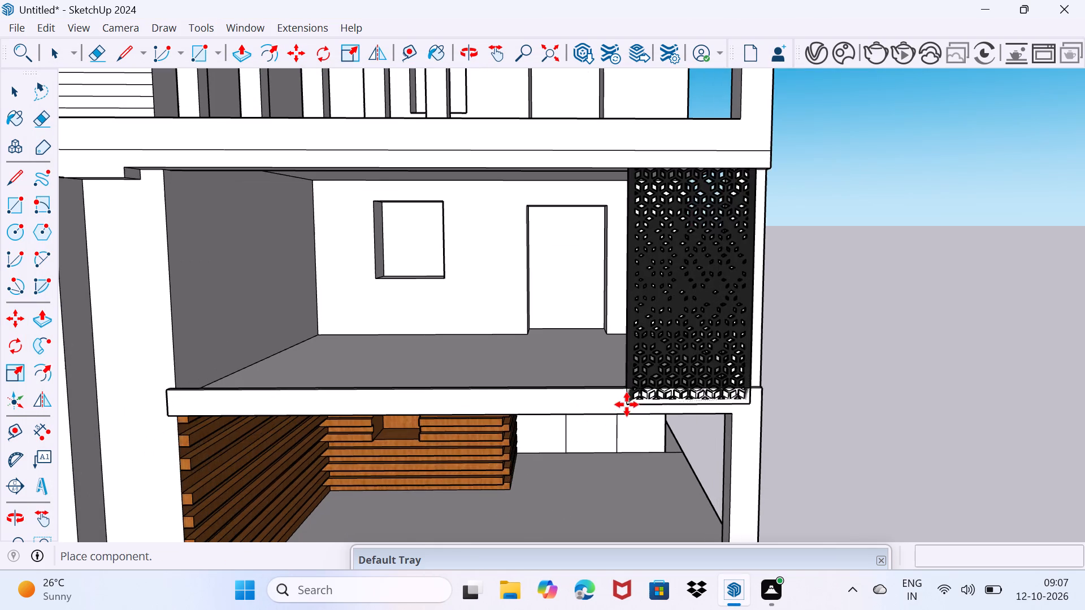
{"action": "scroll", "coordinate": [627, 404], "scroll_direction": "up", "scroll_amount": 3}
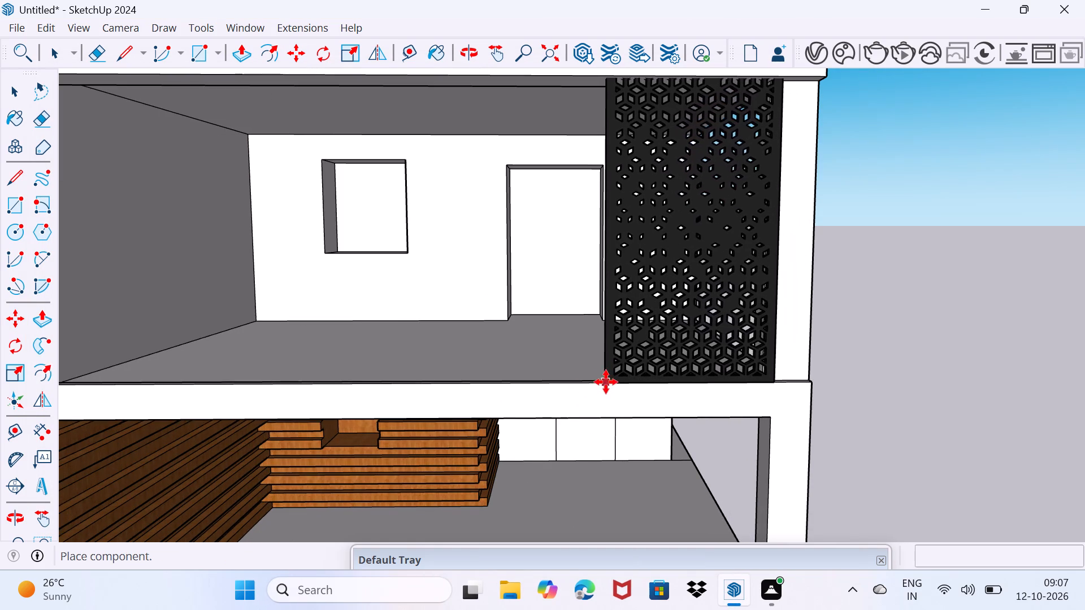
{"action": "scroll", "coordinate": [446, 399], "scroll_direction": "down", "scroll_amount": 6}
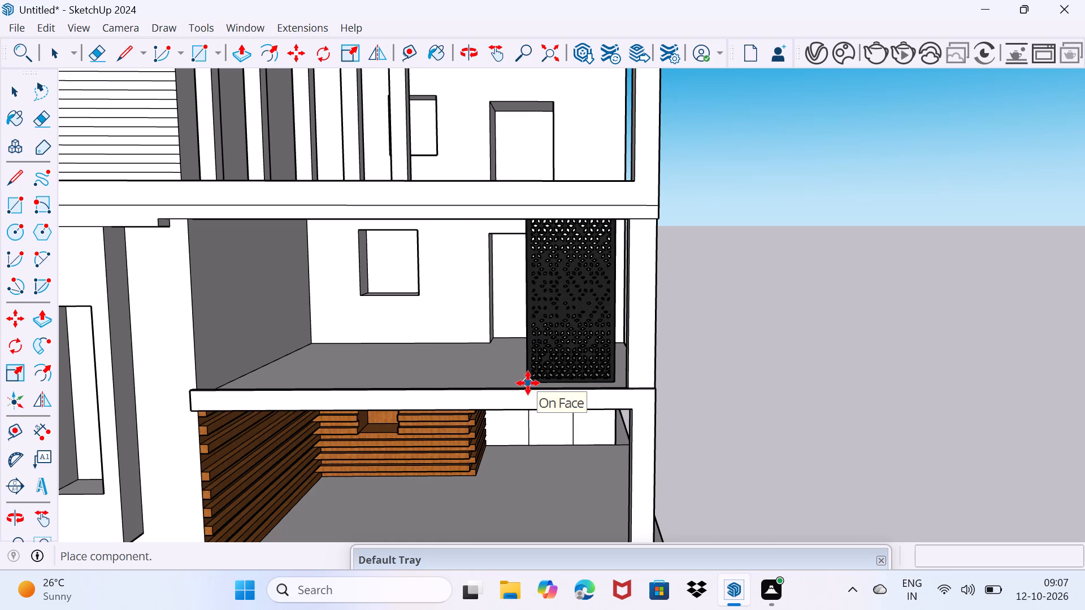
{"action": "left_click", "coordinate": [528, 383]}
Scale the black jali panel down uniformly from its top corner to fit below the upper slab.
{"action": "key", "text": "s"}
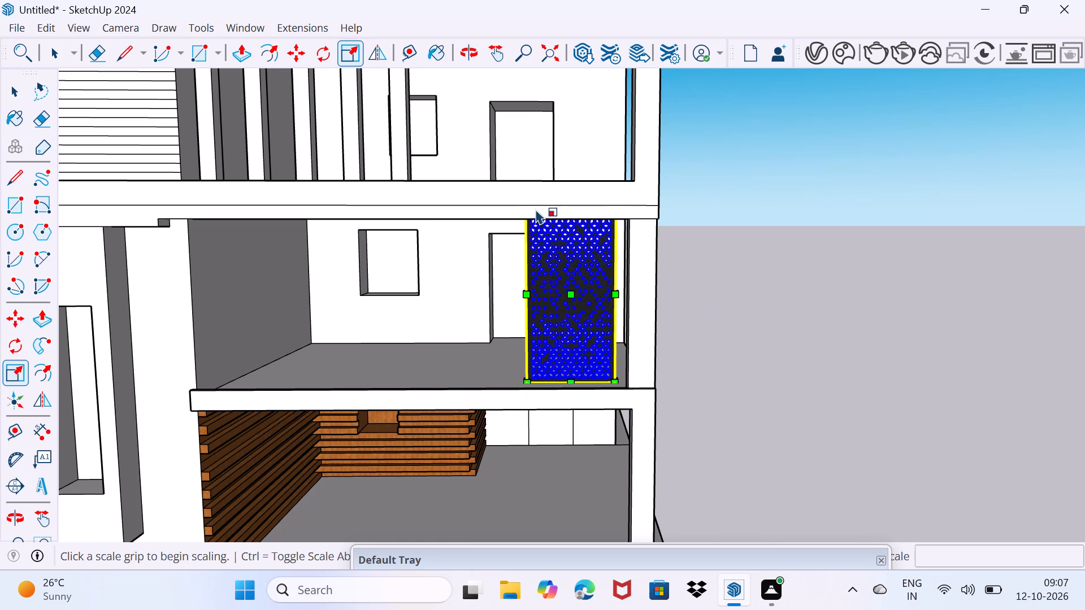
{"action": "left_click_drag", "start_coordinate": [528, 202], "coordinate": [536, 215]}
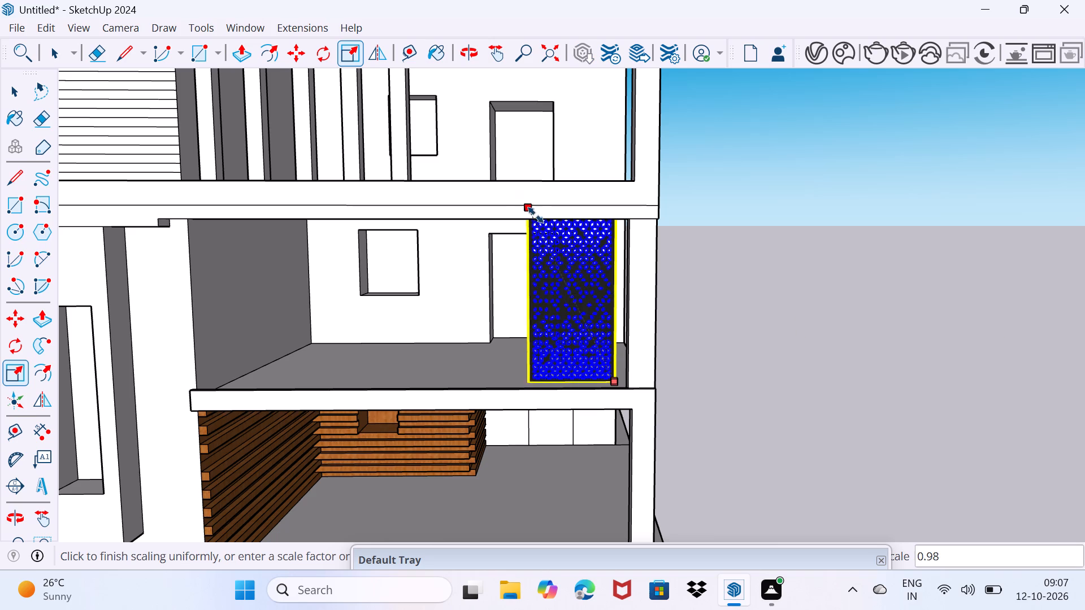
{"action": "left_click_drag", "start_coordinate": [536, 215], "coordinate": [553, 243]}
Move the jali panel by its bottom corner about 4' 1/2" to the front edge of the middle floor beside the column.
{"action": "scroll", "coordinate": [606, 356], "scroll_direction": "up", "scroll_amount": 7}
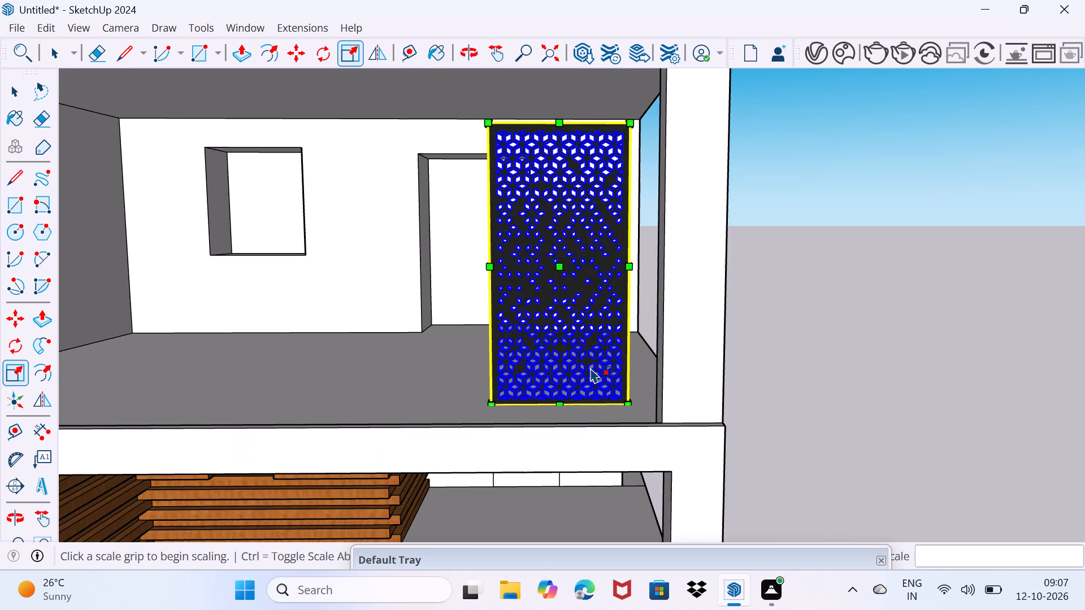
{"action": "scroll", "coordinate": [591, 368], "scroll_direction": "up", "scroll_amount": 8}
{"action": "key", "text": "m"}
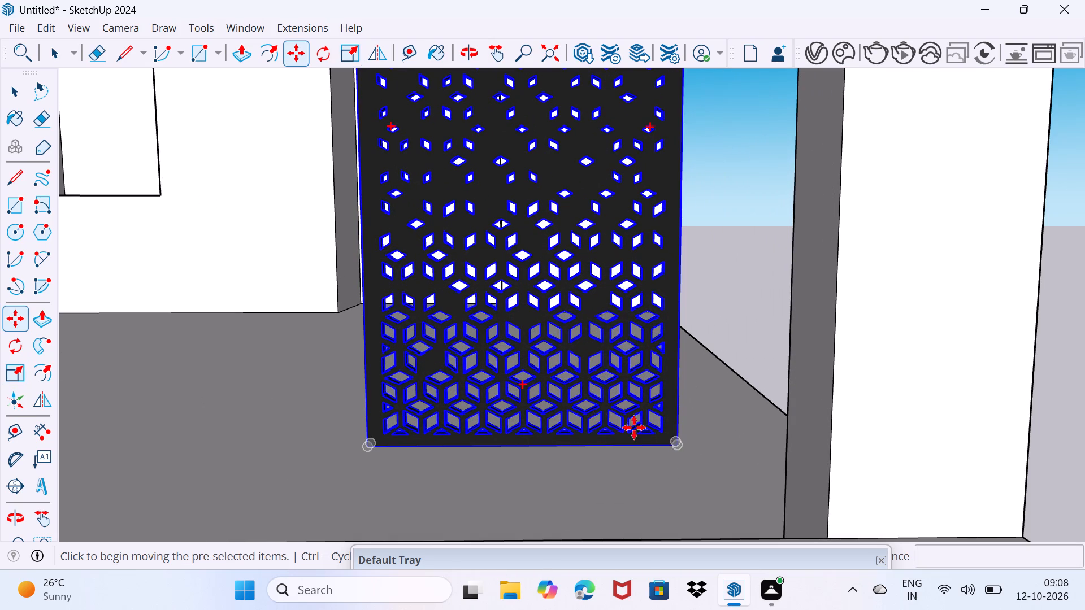
{"action": "left_click", "coordinate": [679, 441]}
{"action": "scroll", "coordinate": [679, 456], "scroll_direction": "down", "scroll_amount": 7}
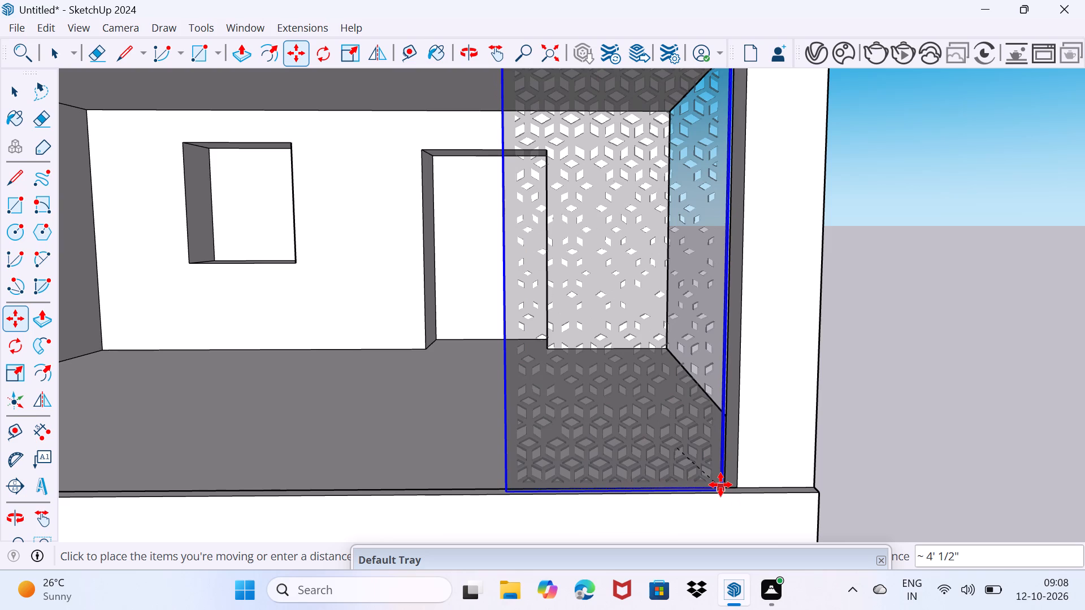
{"action": "left_click", "coordinate": [721, 485]}
Move the jali panel 3 1/16" along the red axis against the side of the column.
{"action": "scroll", "coordinate": [593, 439], "scroll_direction": "up", "scroll_amount": 1}
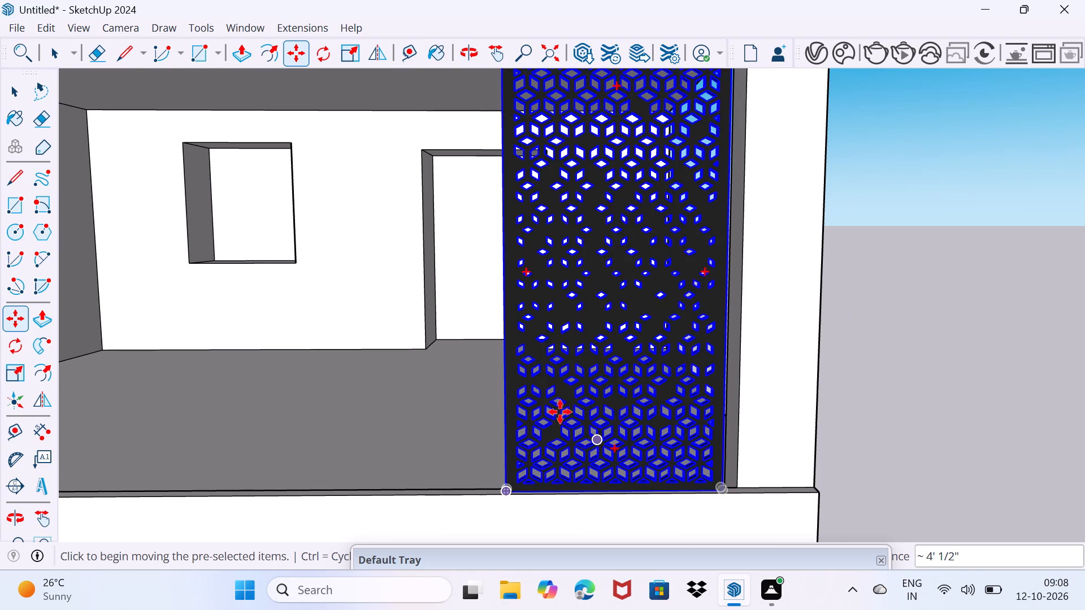
{"action": "scroll", "coordinate": [560, 412], "scroll_direction": "up", "scroll_amount": 1}
{"action": "scroll", "coordinate": [701, 450], "scroll_direction": "up", "scroll_amount": 2}
{"action": "middle_click_drag", "start_coordinate": [698, 444], "coordinate": [600, 440]}
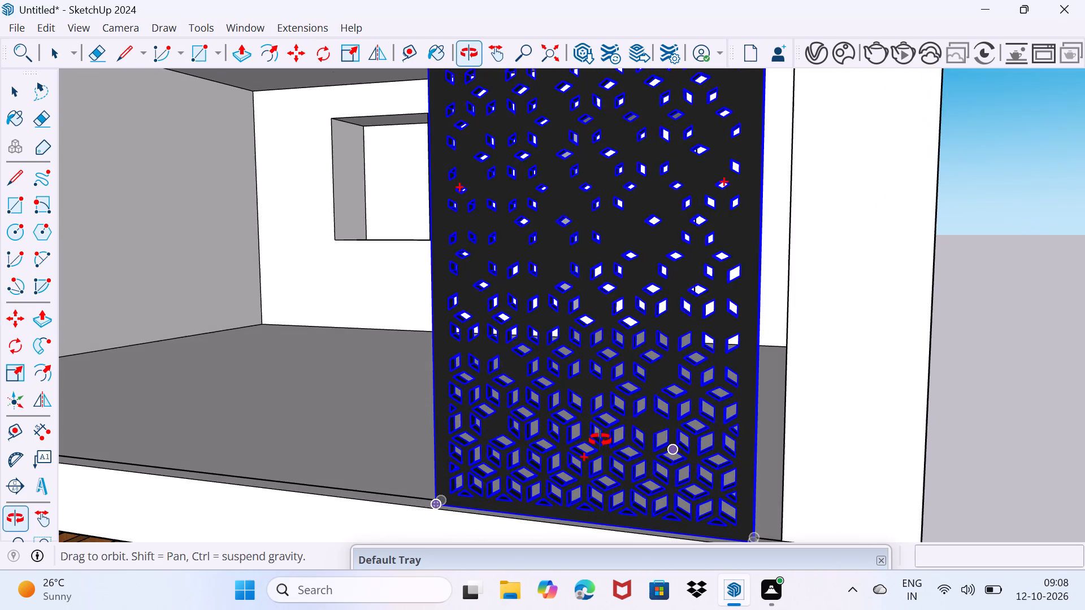
{"action": "middle_click_drag", "start_coordinate": [600, 440], "coordinate": [558, 385]}
{"action": "scroll", "coordinate": [586, 430], "scroll_direction": "up", "scroll_amount": 3}
{"action": "middle_click_drag", "start_coordinate": [594, 446], "coordinate": [623, 459]}
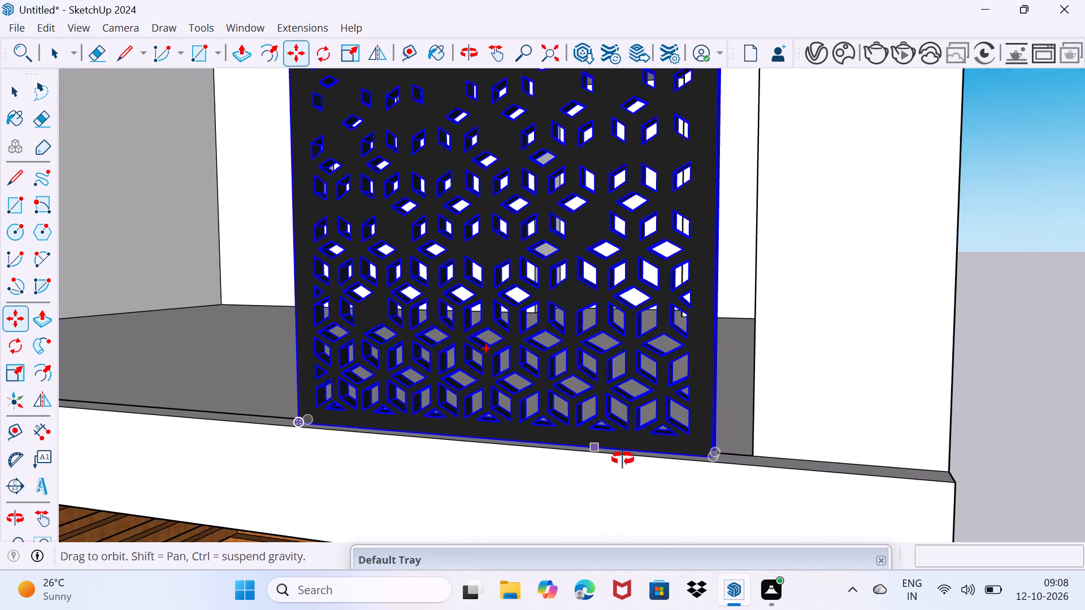
{"action": "middle_click_drag", "start_coordinate": [623, 459], "coordinate": [684, 450]}
{"action": "left_click", "coordinate": [708, 443]}
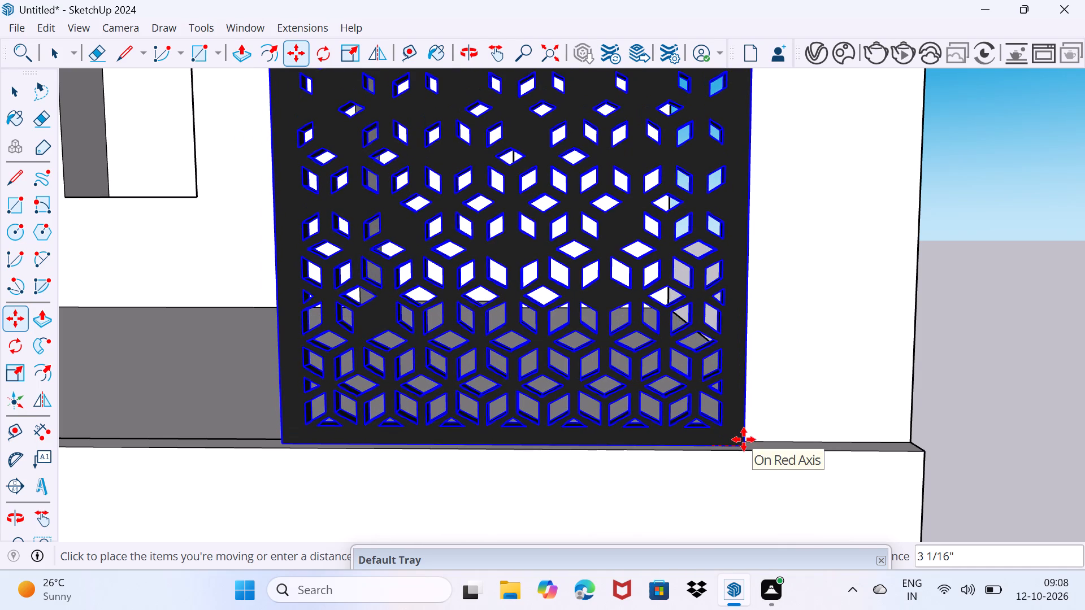
{"action": "left_click", "coordinate": [744, 439]}
{"action": "key", "text": "space"}
Scale the jali panel's width away from the column by a factor of 1.63.
{"action": "scroll", "coordinate": [522, 393], "scroll_direction": "down", "scroll_amount": 7}
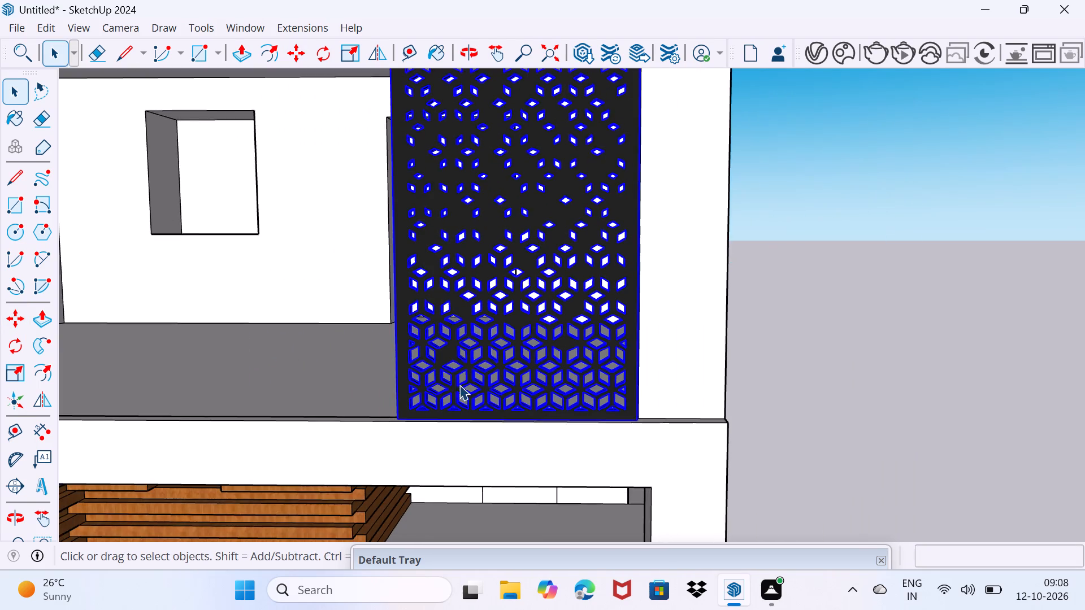
{"action": "middle_click_drag", "start_coordinate": [459, 385], "coordinate": [795, 392]}
{"action": "key", "text": "s"}
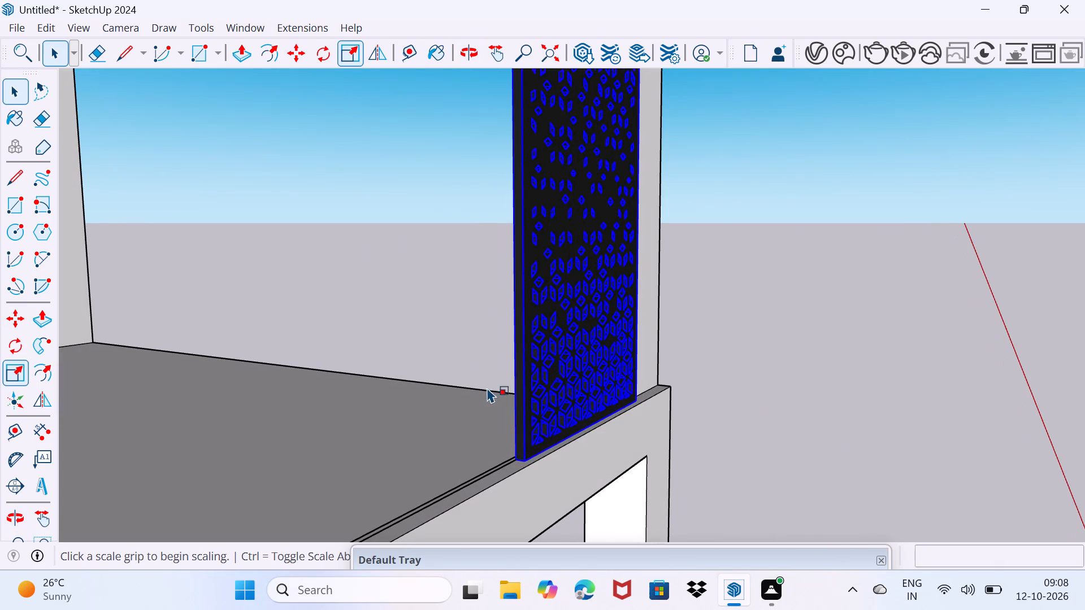
{"action": "scroll", "coordinate": [480, 286], "scroll_direction": "down", "scroll_amount": 8}
{"action": "scroll", "coordinate": [497, 223], "scroll_direction": "up", "scroll_amount": 3}
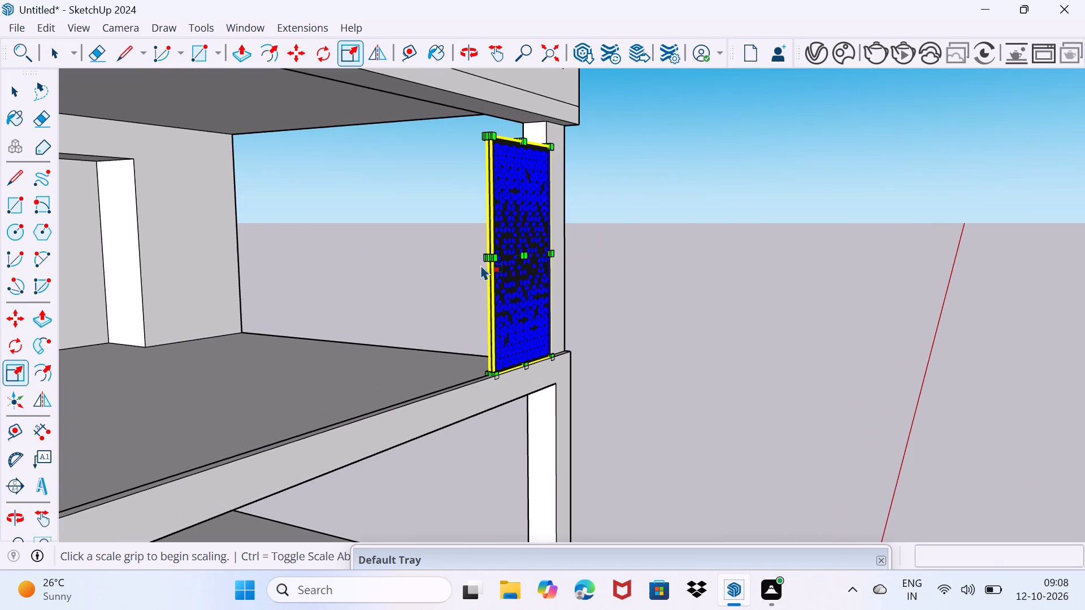
{"action": "scroll", "coordinate": [487, 262], "scroll_direction": "up", "scroll_amount": 7}
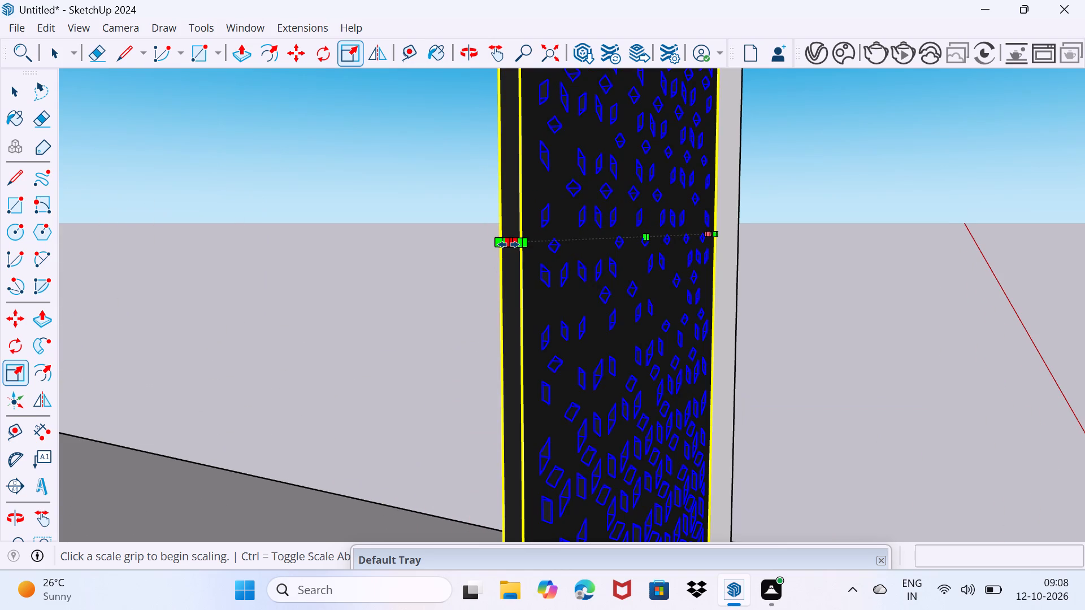
{"action": "left_click", "coordinate": [509, 245]}
{"action": "scroll", "coordinate": [410, 269], "scroll_direction": "down", "scroll_amount": 11}
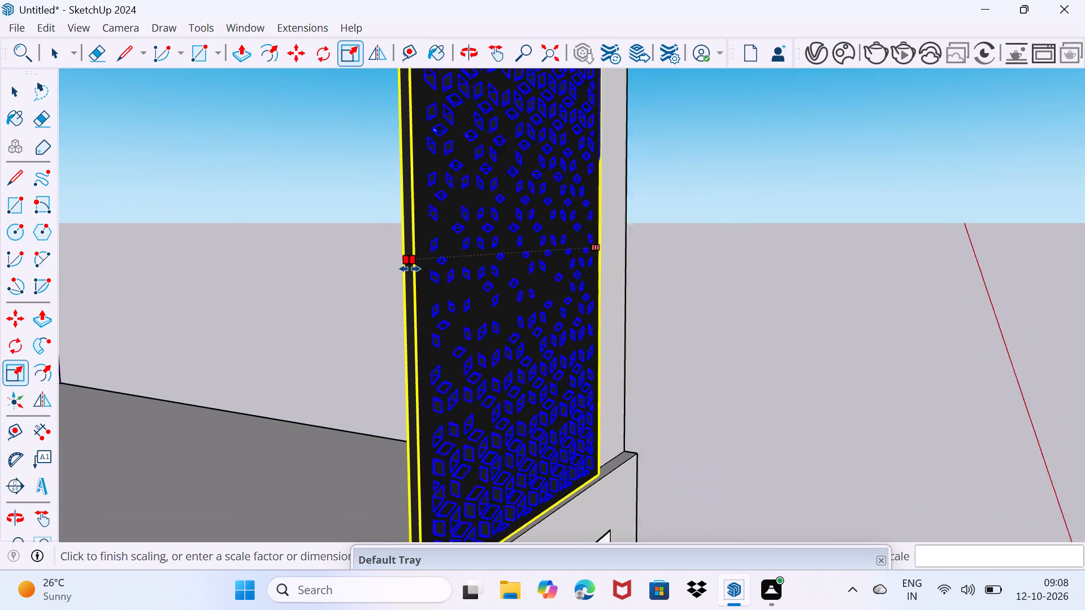
{"action": "scroll", "coordinate": [410, 269], "scroll_direction": "down", "scroll_amount": 1}
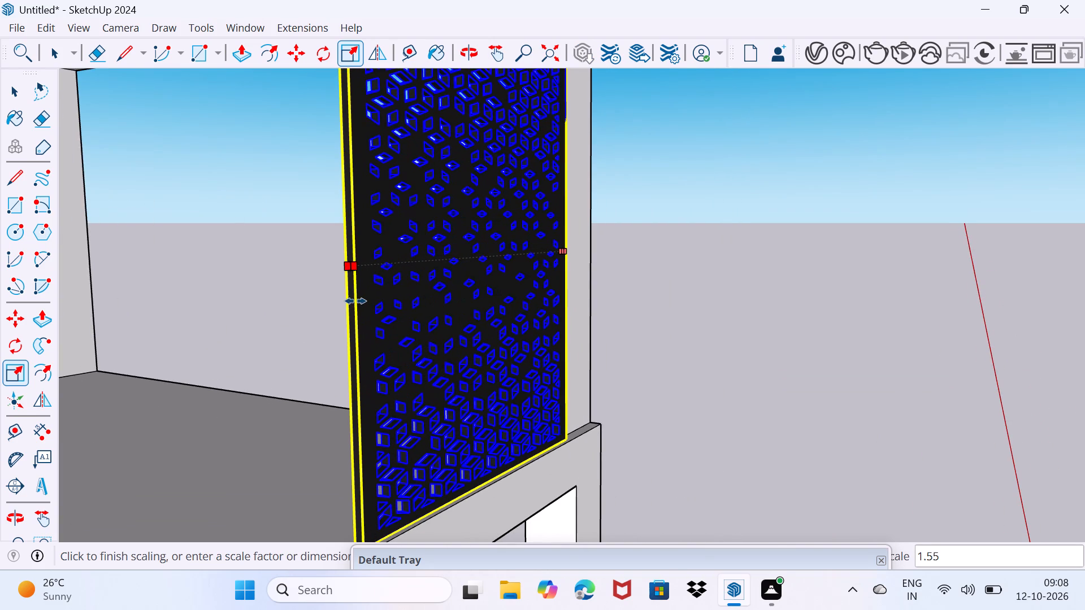
{"action": "left_click", "coordinate": [339, 303]}
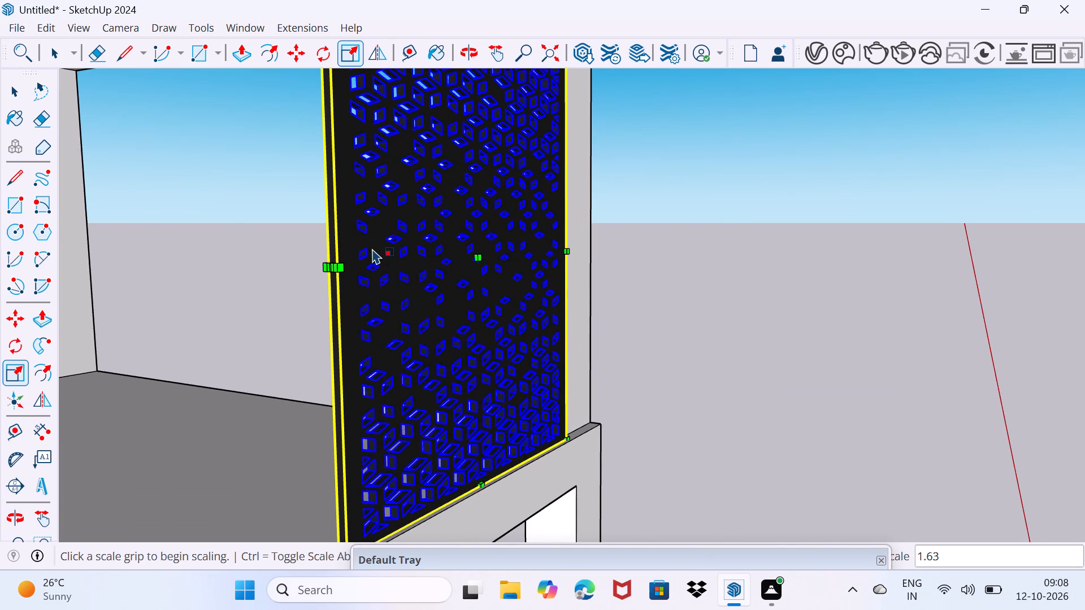
Scale the jali panel's height by about 1.12 to meet the underside of the upper slab.
{"action": "middle_click_drag", "start_coordinate": [372, 249], "coordinate": [368, 438], "text": "shift"}
{"action": "scroll", "coordinate": [372, 436], "scroll_direction": "down", "scroll_amount": 1, "text": "shift"}
{"action": "scroll", "coordinate": [415, 178], "scroll_direction": "up", "scroll_amount": 2}
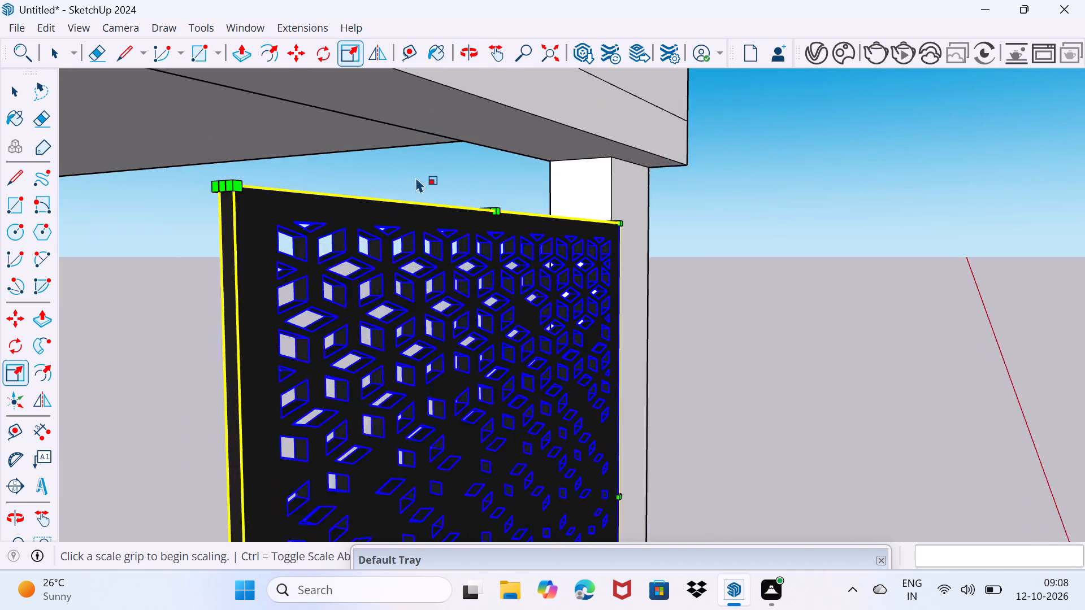
{"action": "scroll", "coordinate": [416, 177], "scroll_direction": "up", "scroll_amount": 1}
{"action": "middle_click_drag", "start_coordinate": [483, 191], "coordinate": [498, 252]}
{"action": "scroll", "coordinate": [510, 300], "scroll_direction": "up", "scroll_amount": 3}
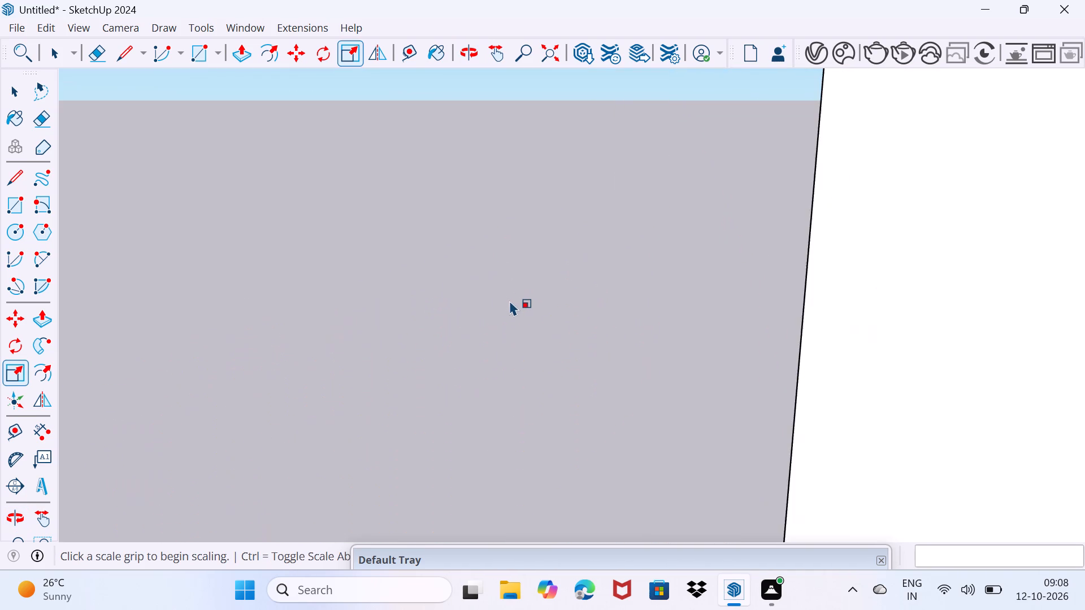
{"action": "scroll", "coordinate": [514, 307], "scroll_direction": "down", "scroll_amount": 2}
{"action": "left_click", "coordinate": [581, 342]}
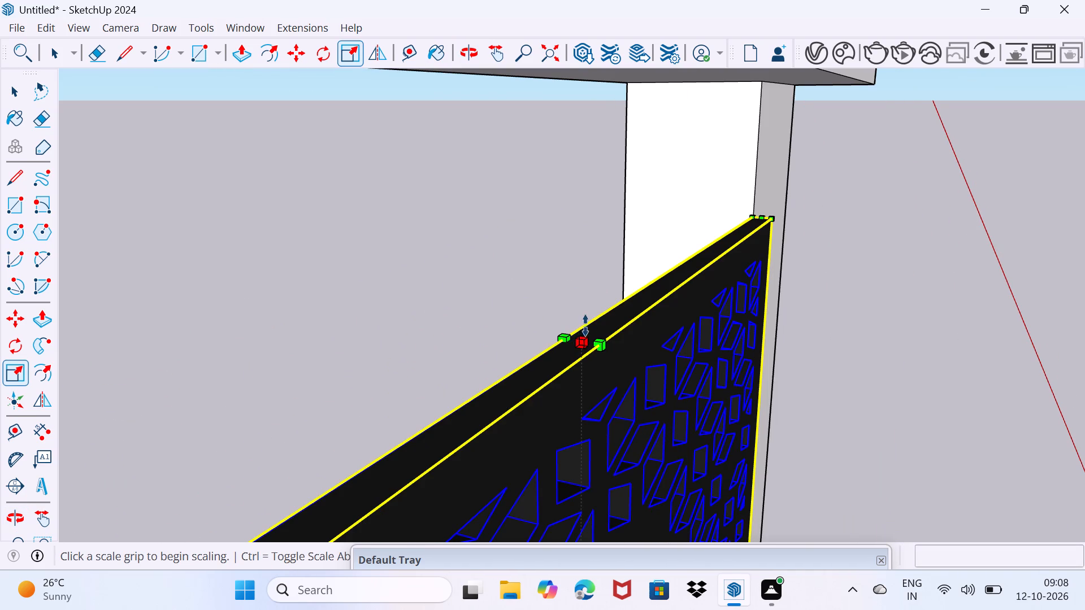
{"action": "scroll", "coordinate": [558, 219], "scroll_direction": "down", "scroll_amount": 7}
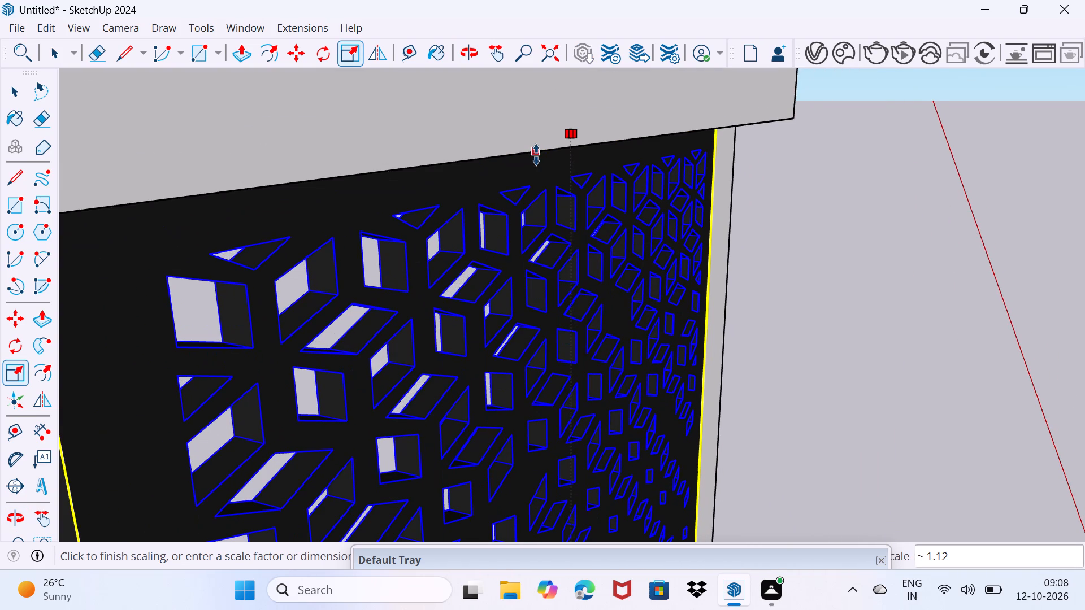
{"action": "left_click", "coordinate": [536, 151]}
{"action": "key", "text": "space"}
{"action": "left_click_drag", "start_coordinate": [519, 238], "coordinate": [528, 212]}
Move the jali panel inward about 1 9/16" by its bottom corner beside the column and check it on the facade.
{"action": "scroll", "coordinate": [532, 202], "scroll_direction": "down", "scroll_amount": 2}
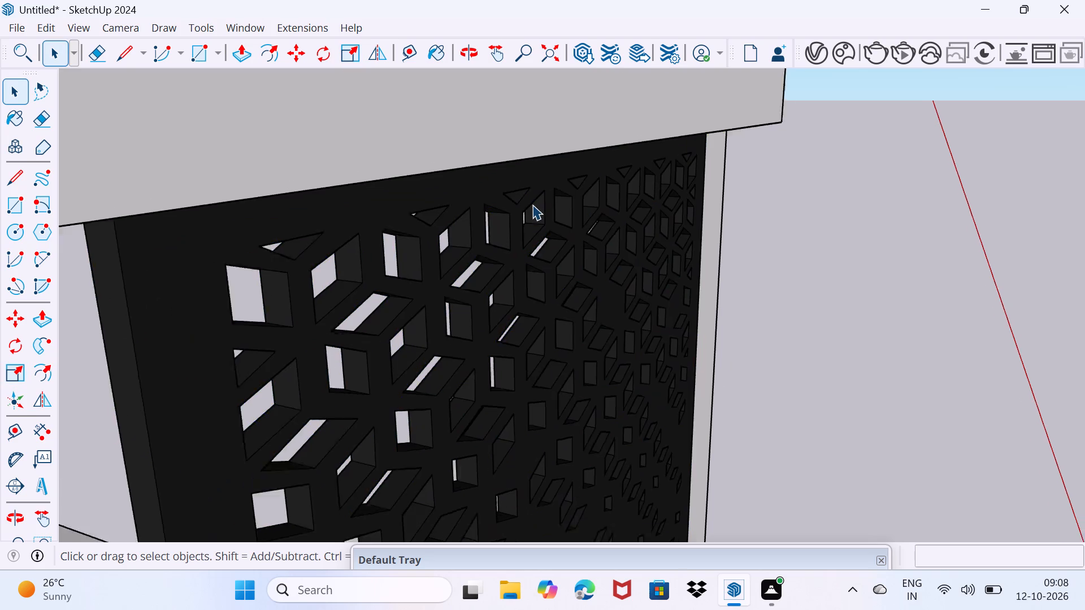
{"action": "scroll", "coordinate": [532, 204], "scroll_direction": "down", "scroll_amount": 18}
{"action": "middle_click_drag", "start_coordinate": [562, 319], "coordinate": [342, 324]}
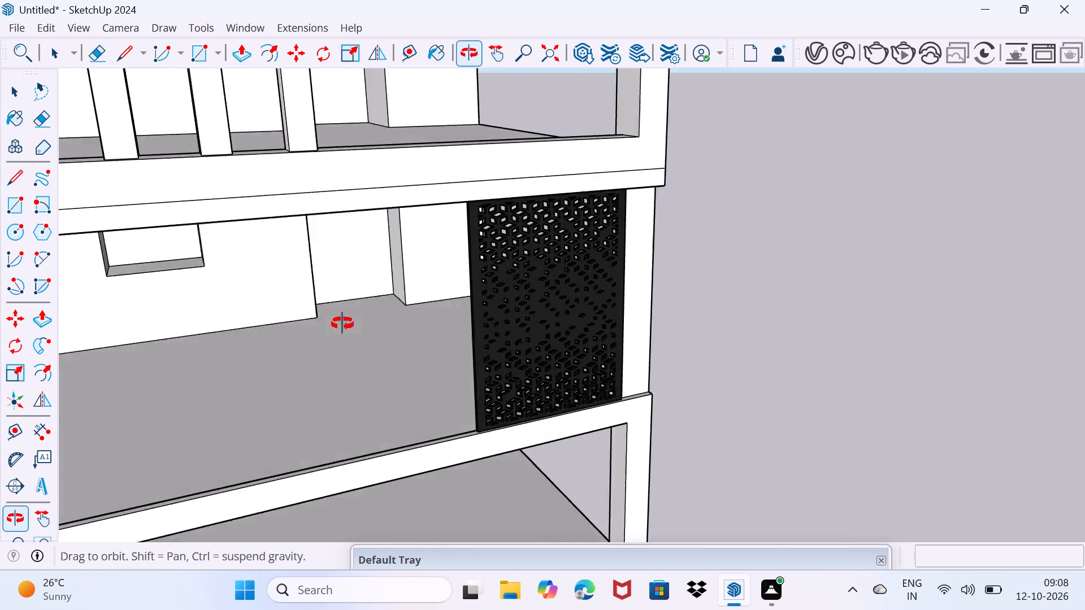
{"action": "middle_click_drag", "start_coordinate": [342, 324], "coordinate": [231, 296]}
{"action": "scroll", "coordinate": [643, 391], "scroll_direction": "up", "scroll_amount": 7}
{"action": "left_click", "coordinate": [583, 408]}
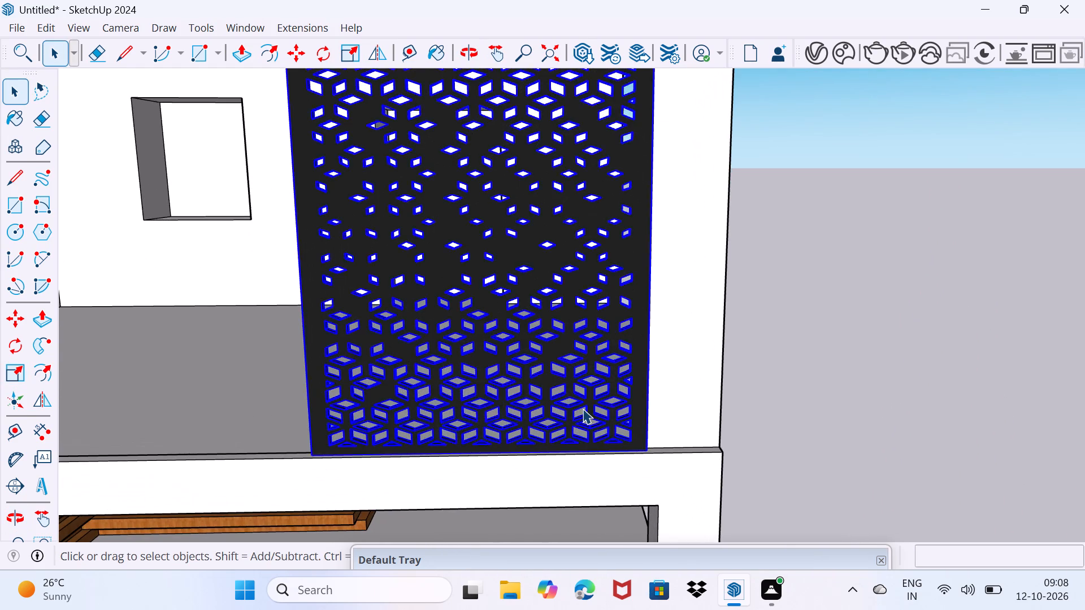
{"action": "scroll", "coordinate": [607, 424], "scroll_direction": "up", "scroll_amount": 5}
{"action": "key", "text": "m"}
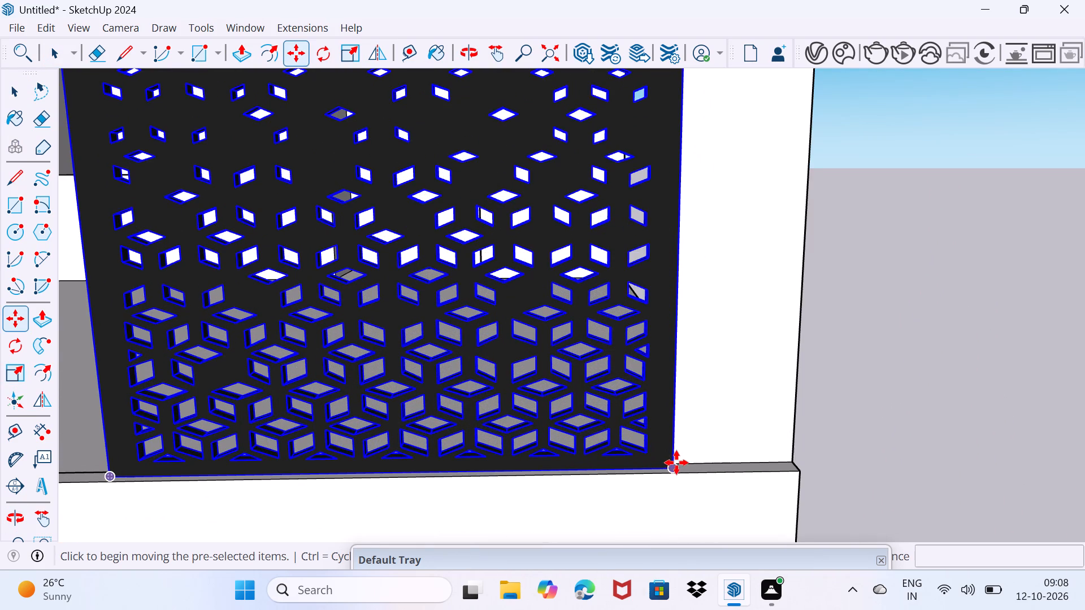
{"action": "left_click", "coordinate": [674, 466]}
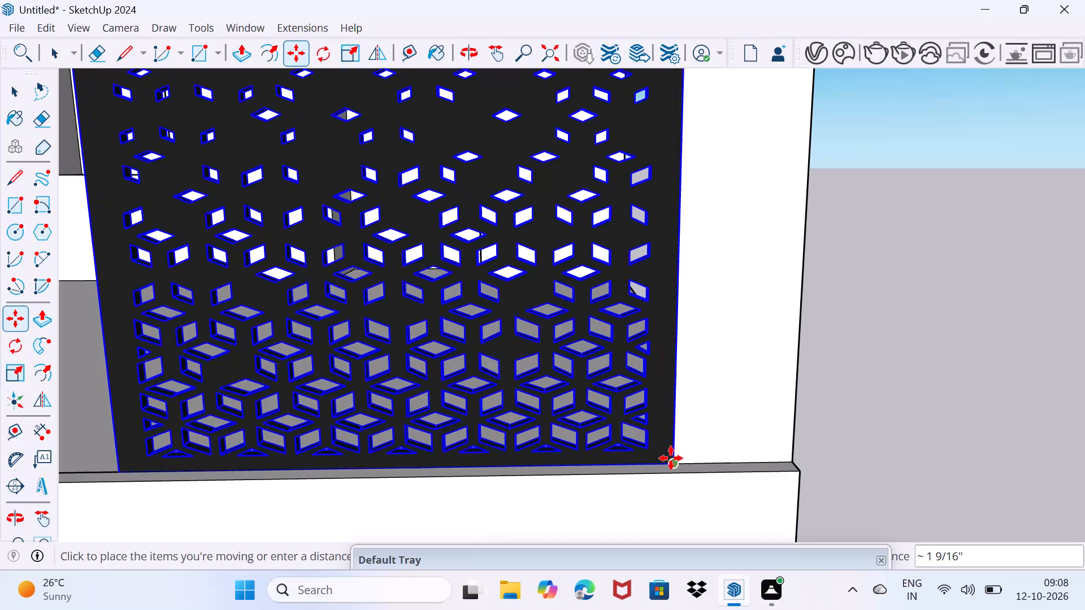
{"action": "left_click", "coordinate": [671, 458]}
{"action": "key", "text": "space"}
{"action": "left_click_drag", "start_coordinate": [682, 443], "coordinate": [687, 407]}
{"action": "scroll", "coordinate": [659, 379], "scroll_direction": "down", "scroll_amount": 19}
{"action": "middle_click_drag", "start_coordinate": [653, 380], "coordinate": [560, 384]}
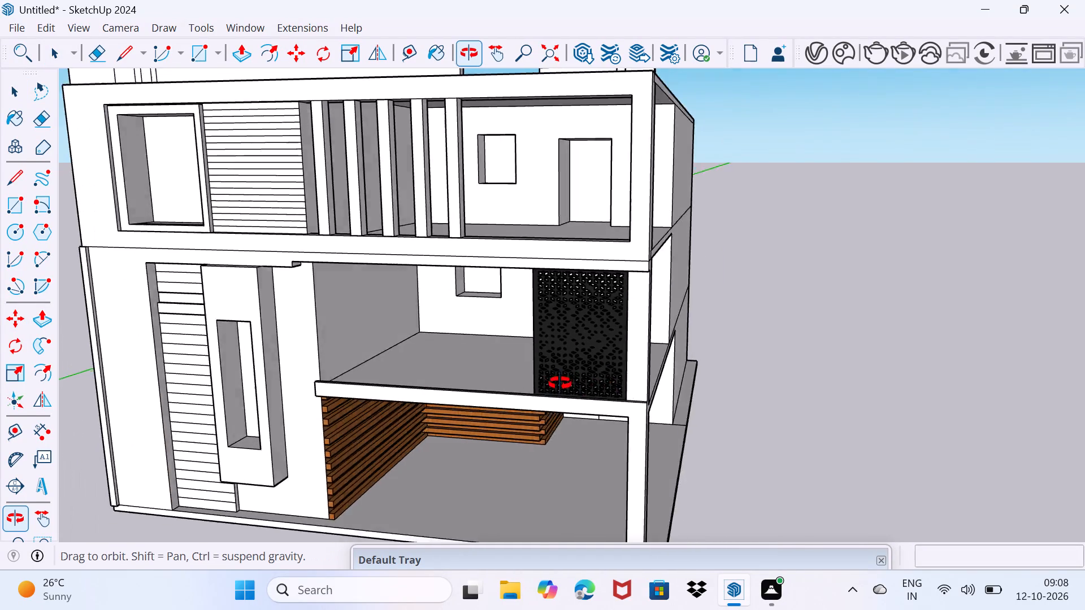
Search the 3D Warehouse for "glass railing".
{"action": "middle_click_drag", "start_coordinate": [560, 384], "coordinate": [657, 365]}
{"action": "left_click", "coordinate": [239, 18]}
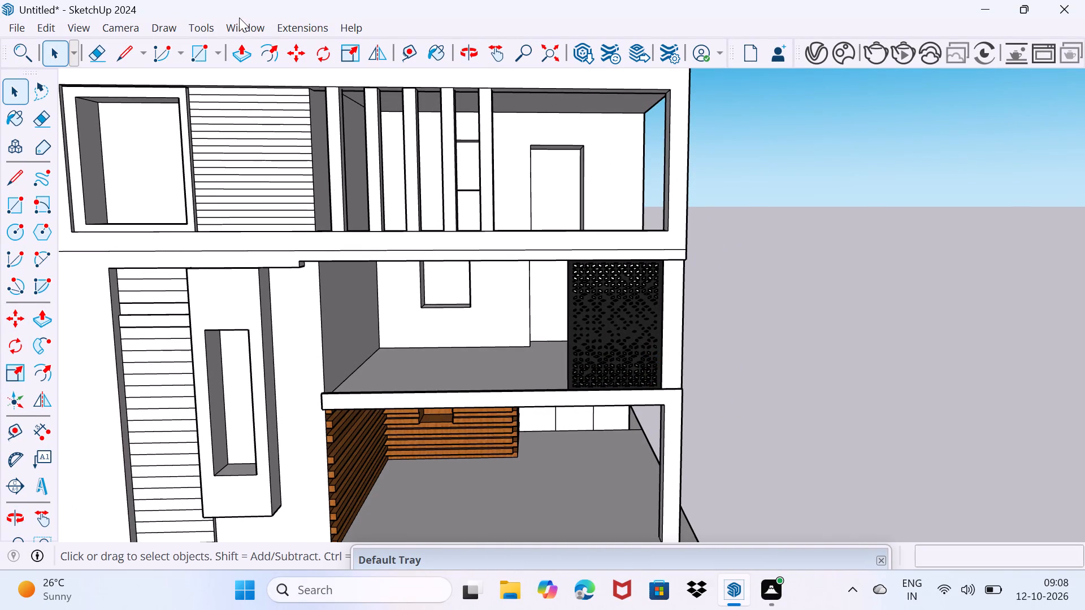
{"action": "left_click", "coordinate": [244, 29]}
{"action": "left_click", "coordinate": [259, 161]}
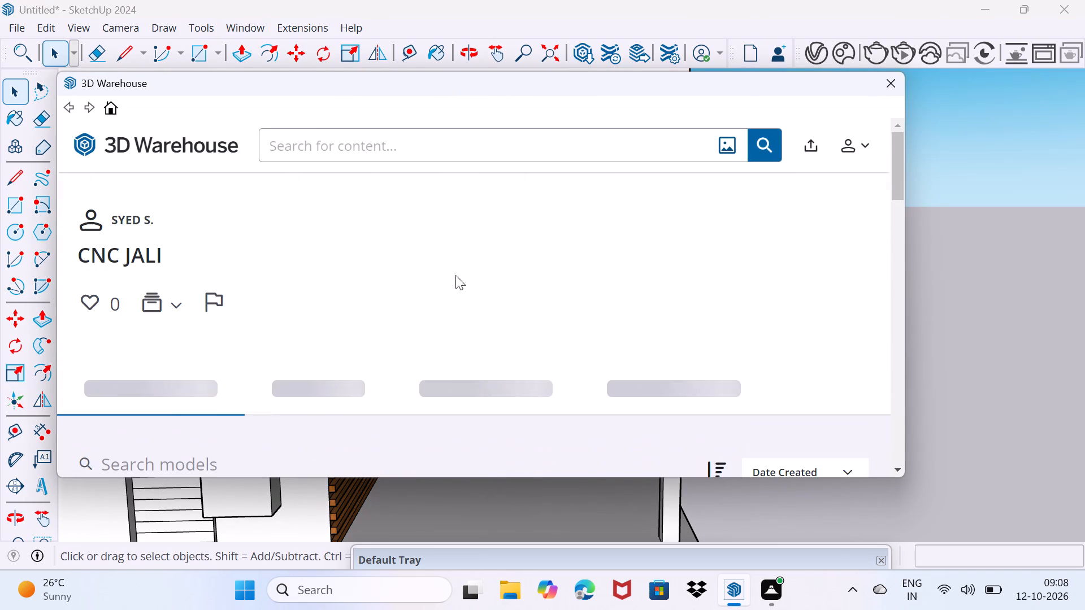
{"action": "left_click", "coordinate": [351, 137]}
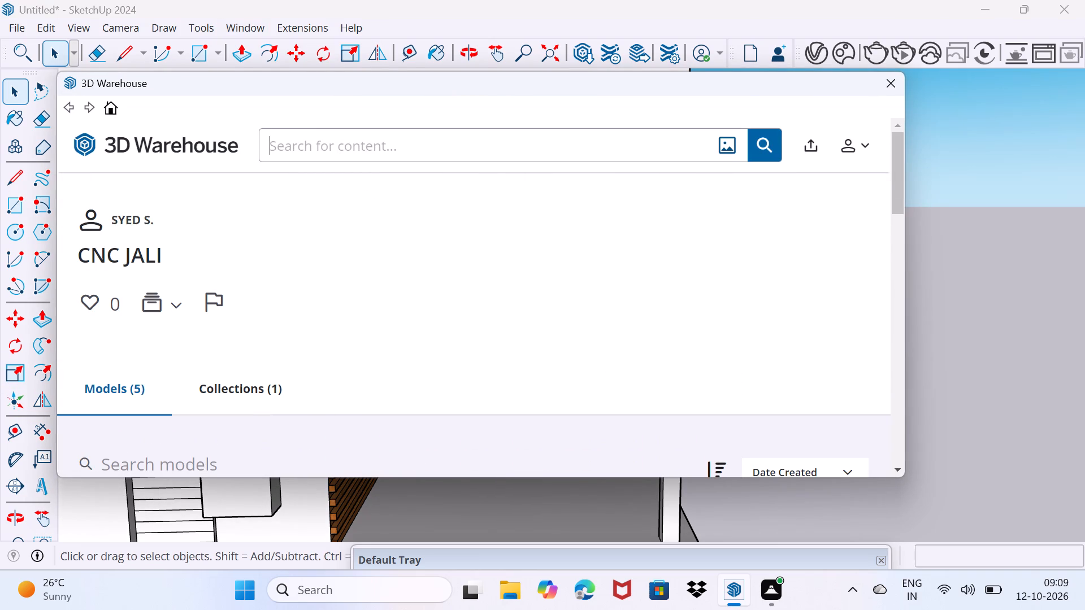
{"action": "type", "text": "glass railin"}
{"action": "key", "text": "g"}
{"action": "key", "text": "Return"}
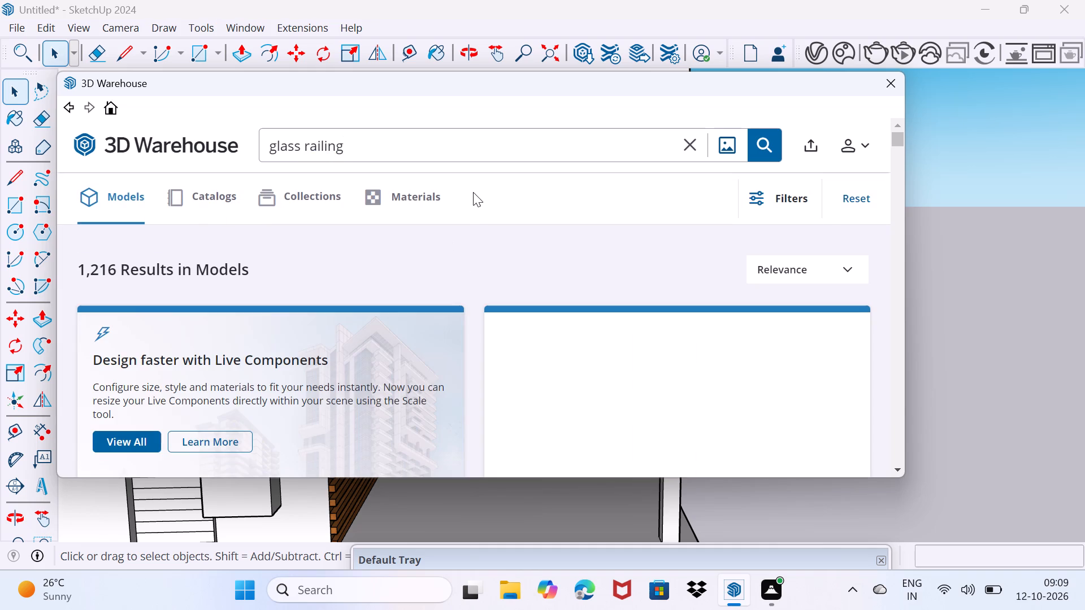
Load the 130 KB Glass Railing model directly into the model and place it at the middle storey's front slab edge.
{"action": "scroll", "coordinate": [410, 323], "scroll_direction": "down", "scroll_amount": 5}
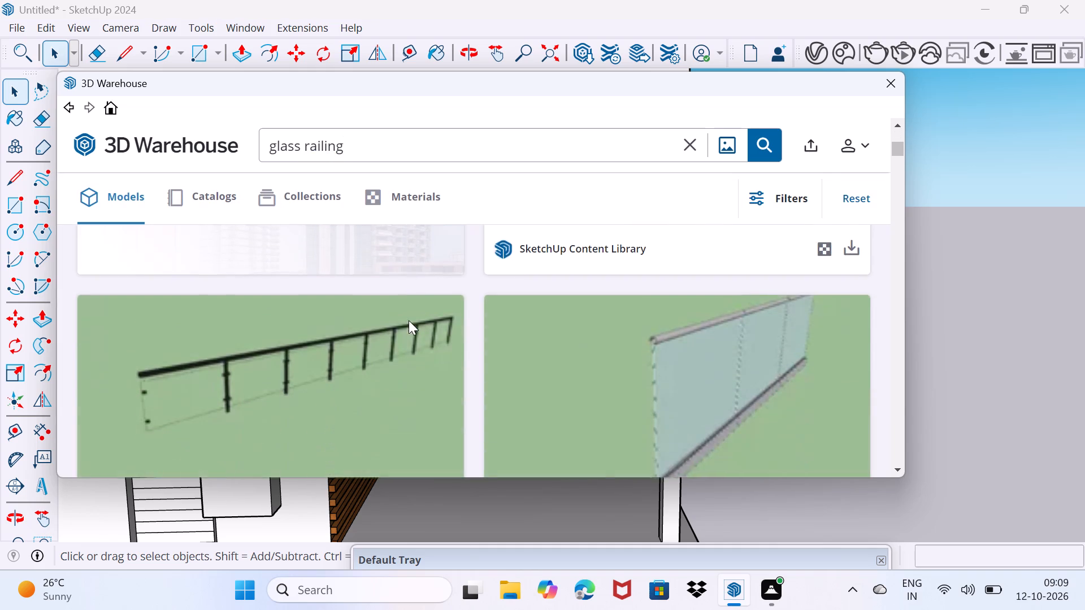
{"action": "scroll", "coordinate": [409, 320], "scroll_direction": "down", "scroll_amount": 2}
{"action": "scroll", "coordinate": [410, 308], "scroll_direction": "up", "scroll_amount": 1}
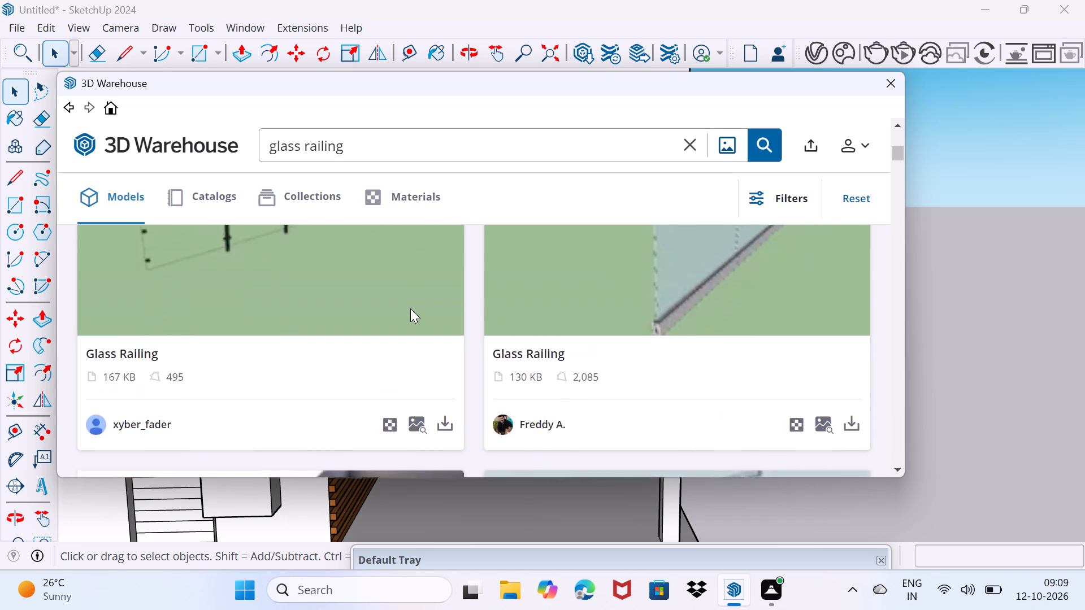
{"action": "scroll", "coordinate": [410, 308], "scroll_direction": "up", "scroll_amount": 2}
{"action": "scroll", "coordinate": [410, 308], "scroll_direction": "down", "scroll_amount": 3}
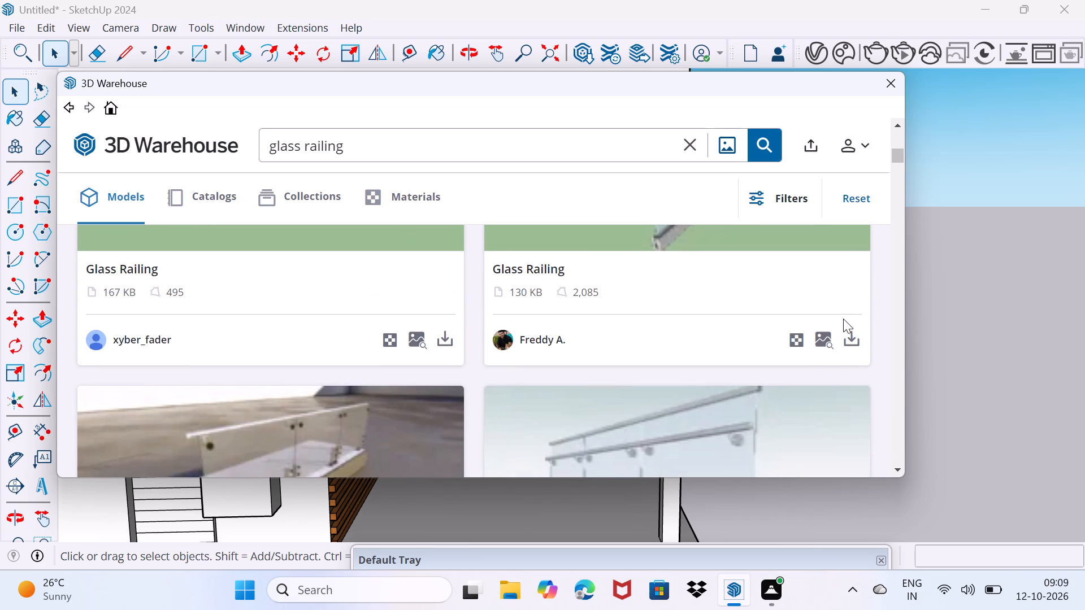
{"action": "left_click", "coordinate": [855, 342]}
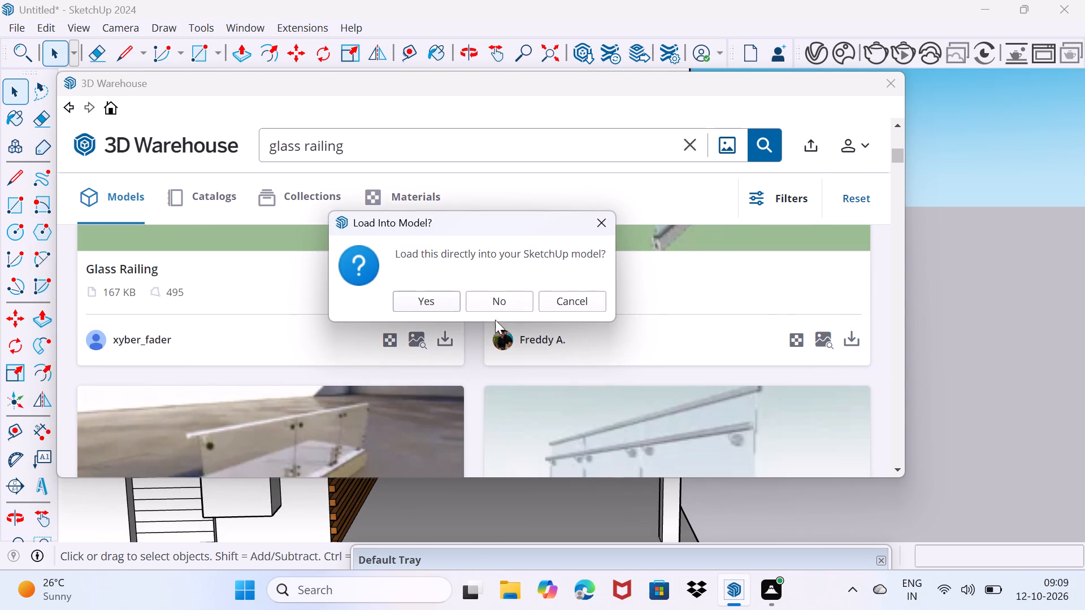
{"action": "left_click", "coordinate": [438, 302]}
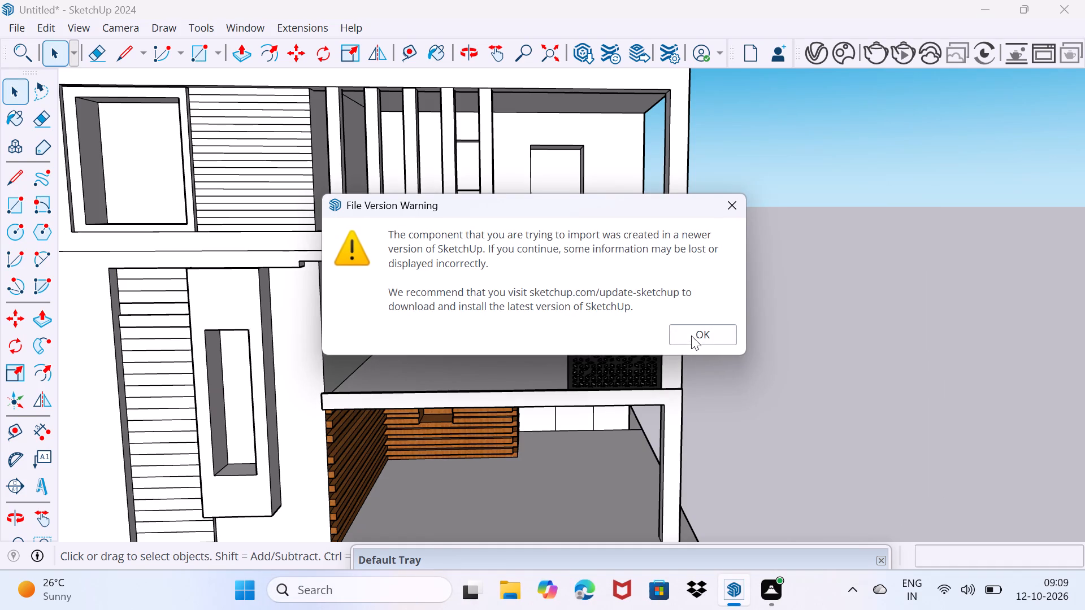
{"action": "left_click", "coordinate": [691, 335]}
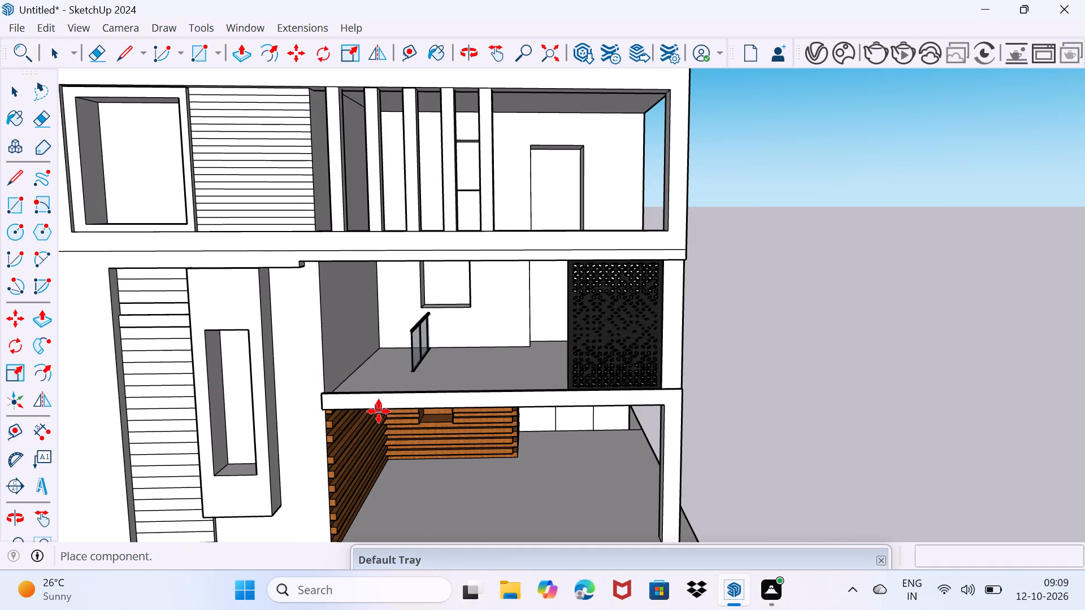
{"action": "scroll", "coordinate": [383, 398], "scroll_direction": "up", "scroll_amount": 8}
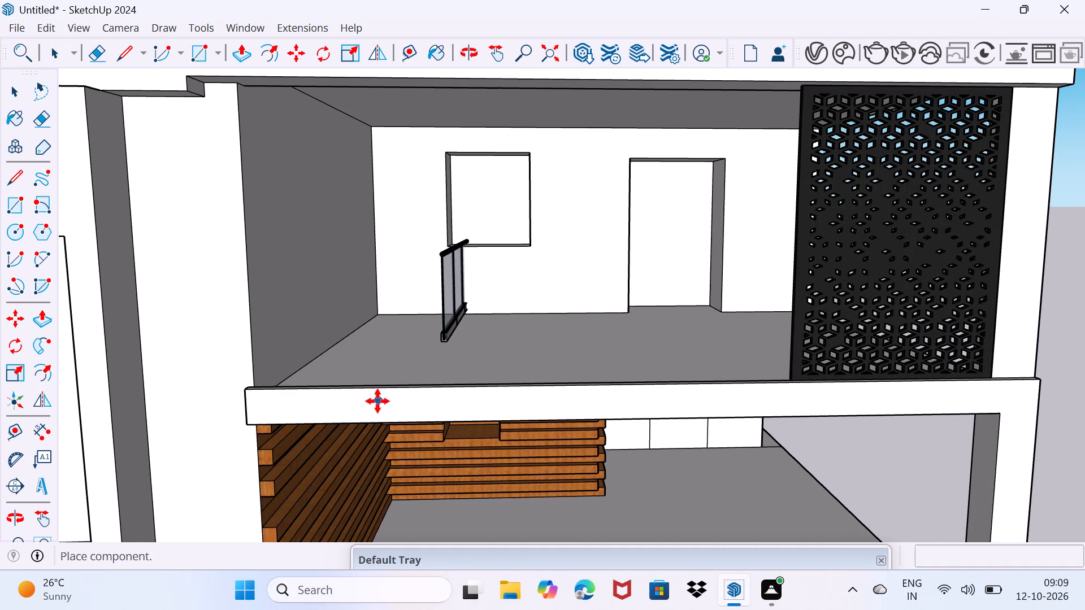
{"action": "left_click", "coordinate": [377, 403]}
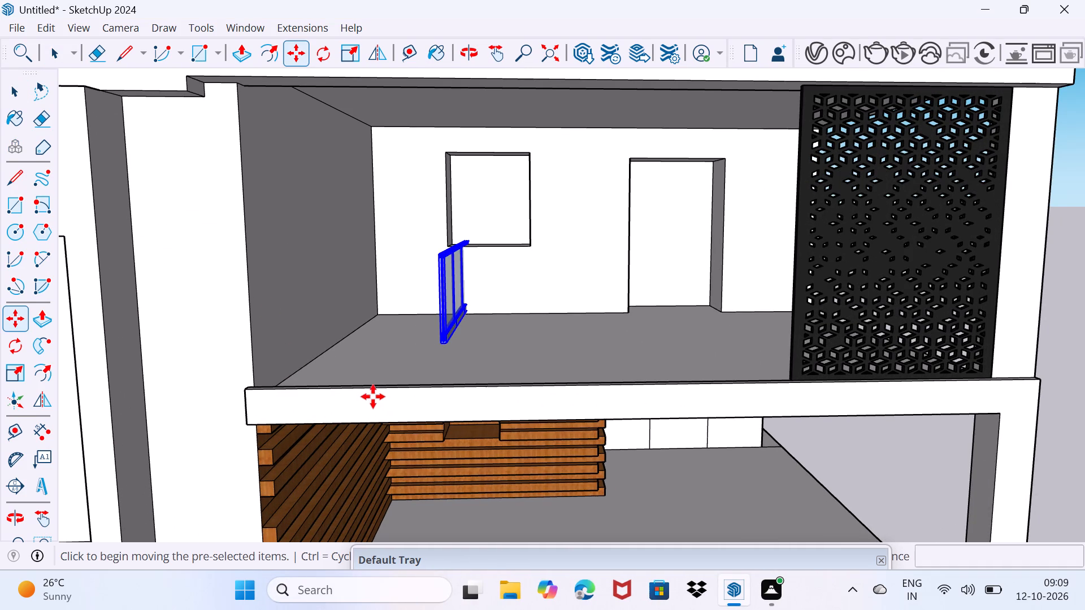
Rotate the glass railing 90 degrees on the floor plane so it runs parallel to the facade.
{"action": "left_click", "coordinate": [315, 57]}
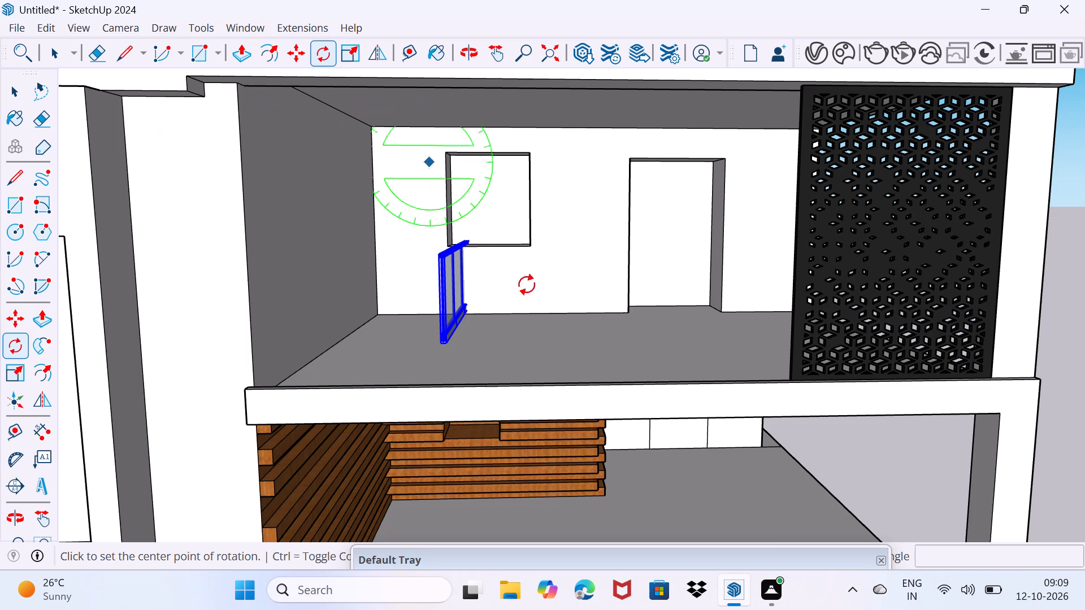
{"action": "left_click", "coordinate": [565, 360]}
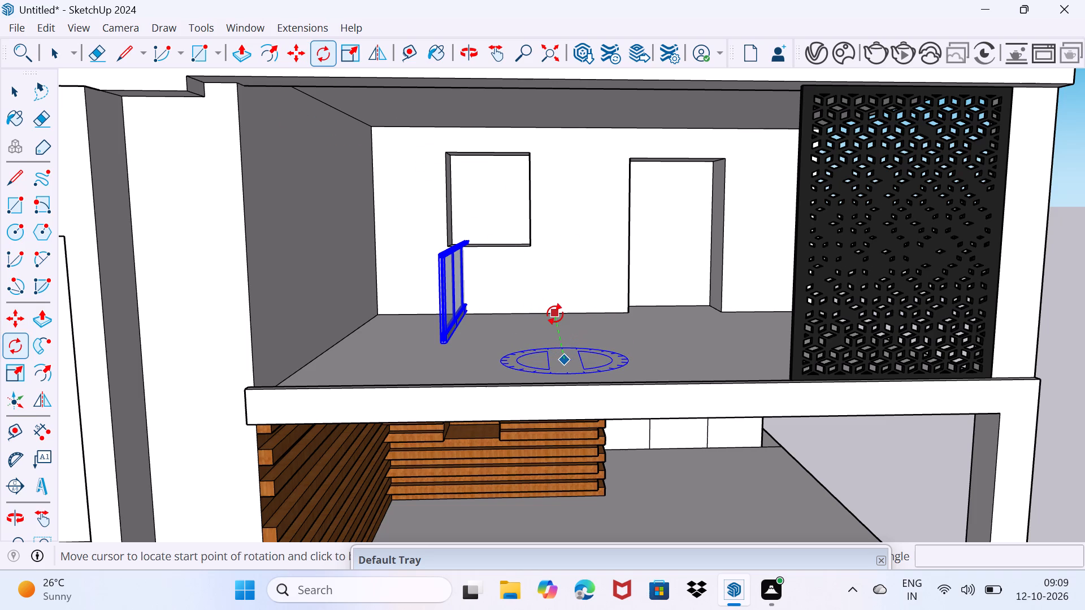
{"action": "left_click", "coordinate": [555, 314]}
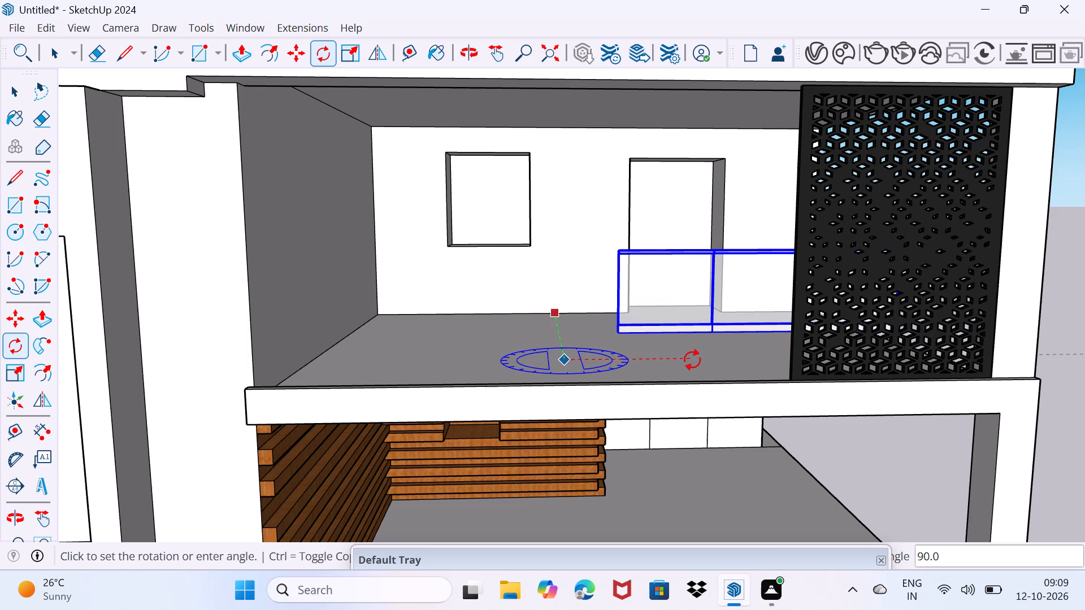
{"action": "left_click", "coordinate": [692, 360]}
{"action": "scroll", "coordinate": [635, 346], "scroll_direction": "down", "scroll_amount": 1}
{"action": "scroll", "coordinate": [602, 335], "scroll_direction": "up", "scroll_amount": 2}
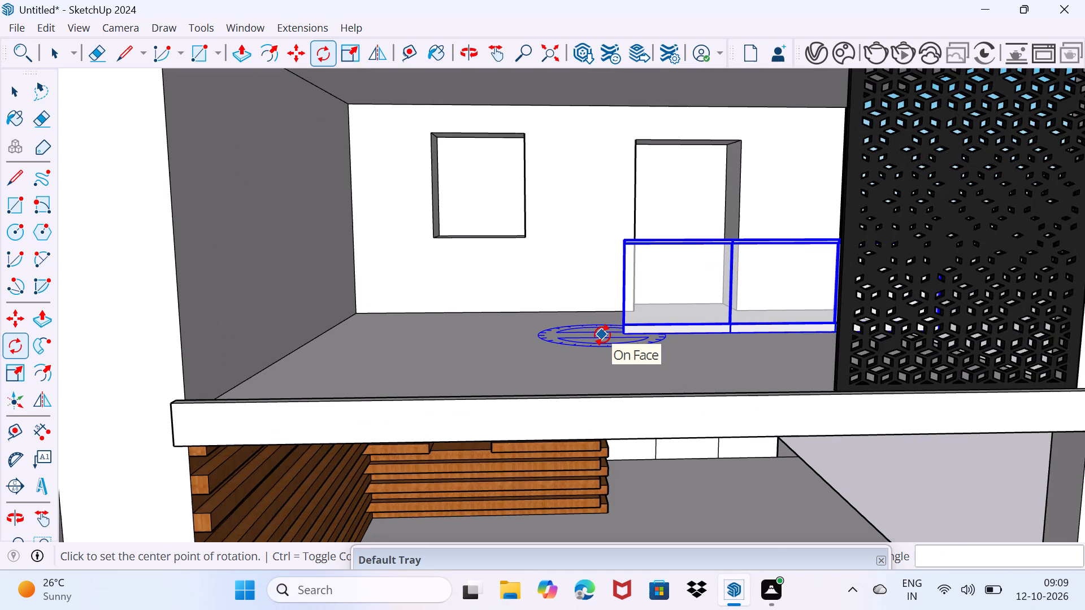
Move the railing by its bottom corner about 15' 4 7/16" to the side wall end of the middle storey's front slab edge.
{"action": "key", "text": "m"}
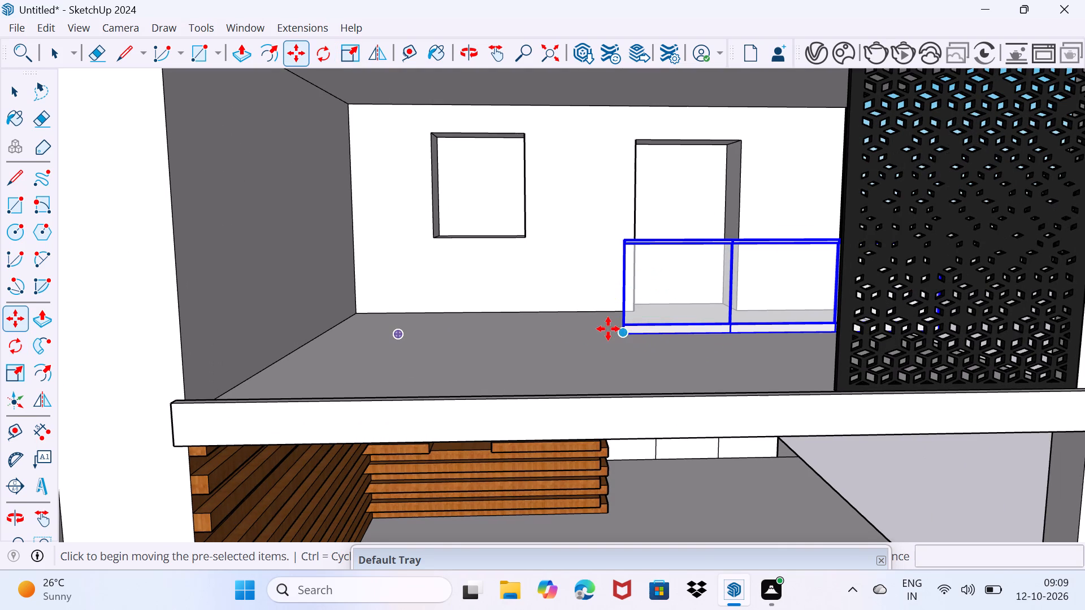
{"action": "left_click", "coordinate": [626, 334]}
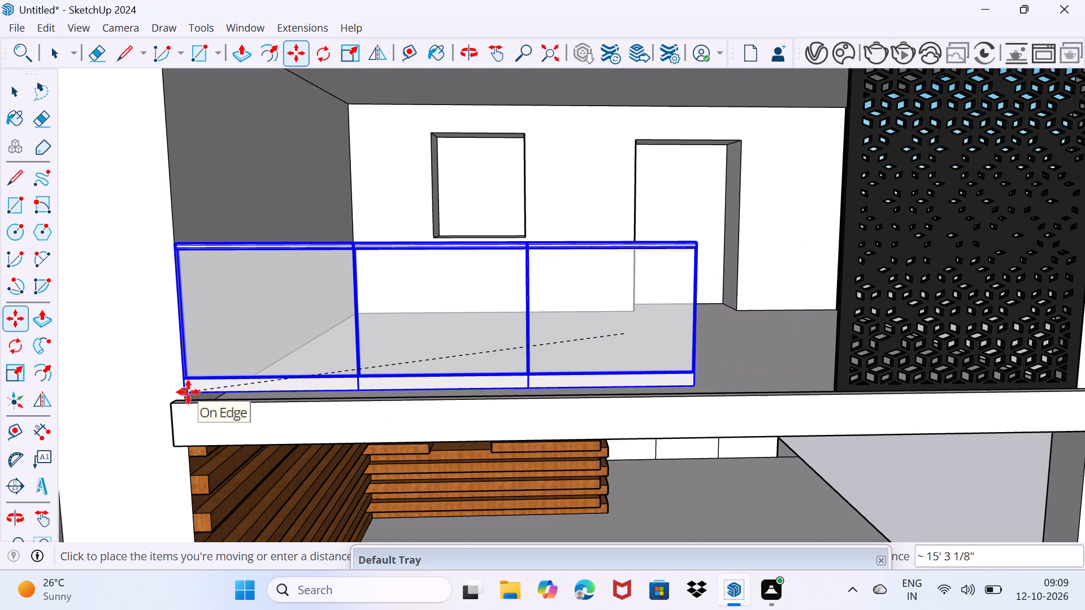
{"action": "scroll", "coordinate": [188, 392], "scroll_direction": "up", "scroll_amount": 6}
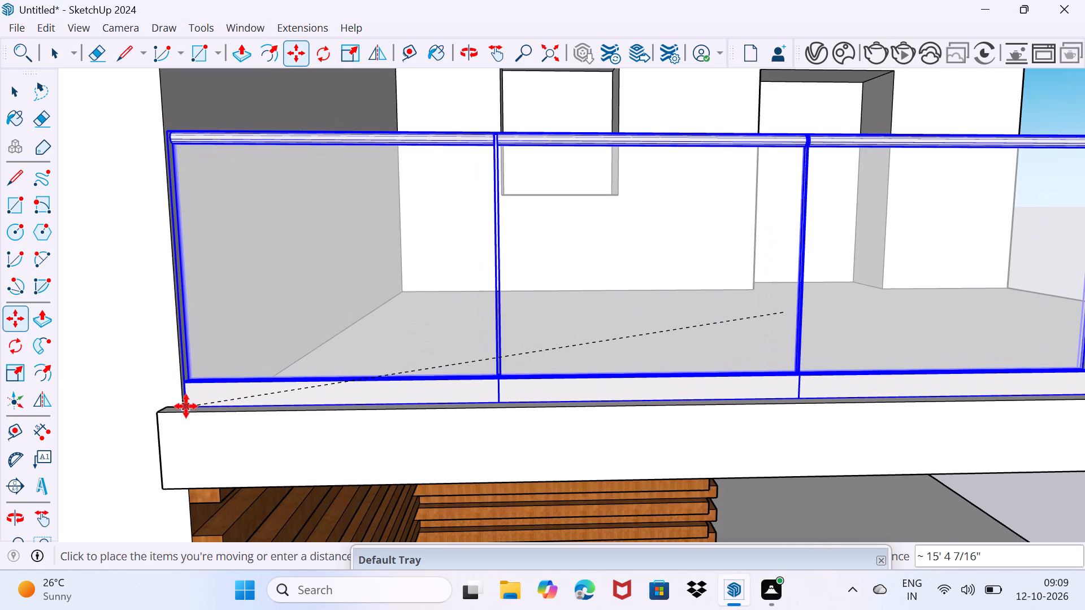
{"action": "left_click", "coordinate": [186, 406]}
{"action": "key", "text": "space"}
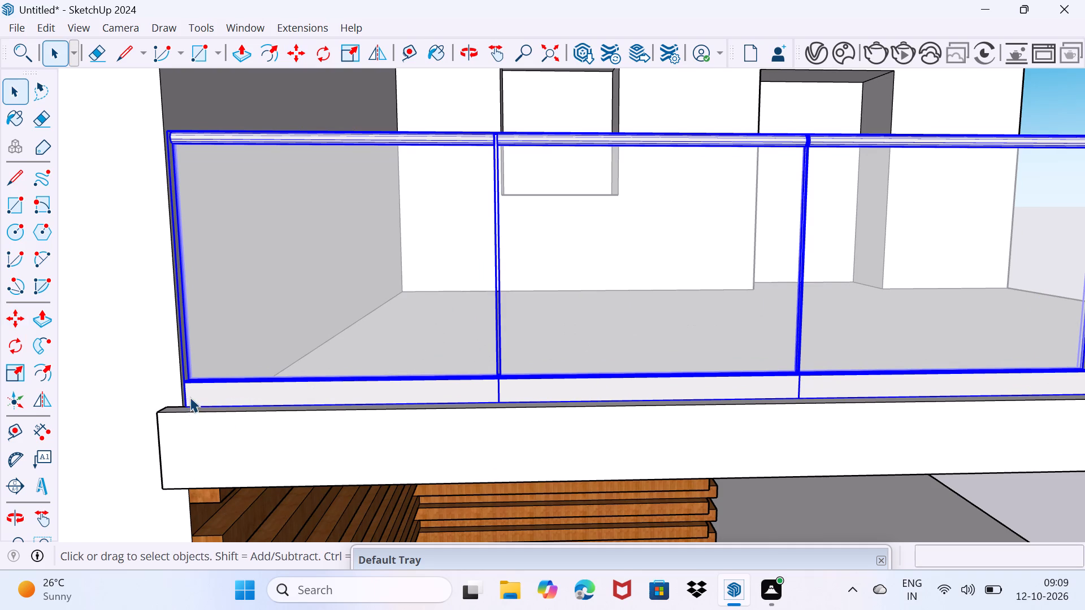
Scale the railing's length from its free end to meet the jali panel and check it on the facade.
{"action": "scroll", "coordinate": [190, 397], "scroll_direction": "down", "scroll_amount": 8}
{"action": "middle_click_drag", "start_coordinate": [431, 385], "coordinate": [0, 425]}
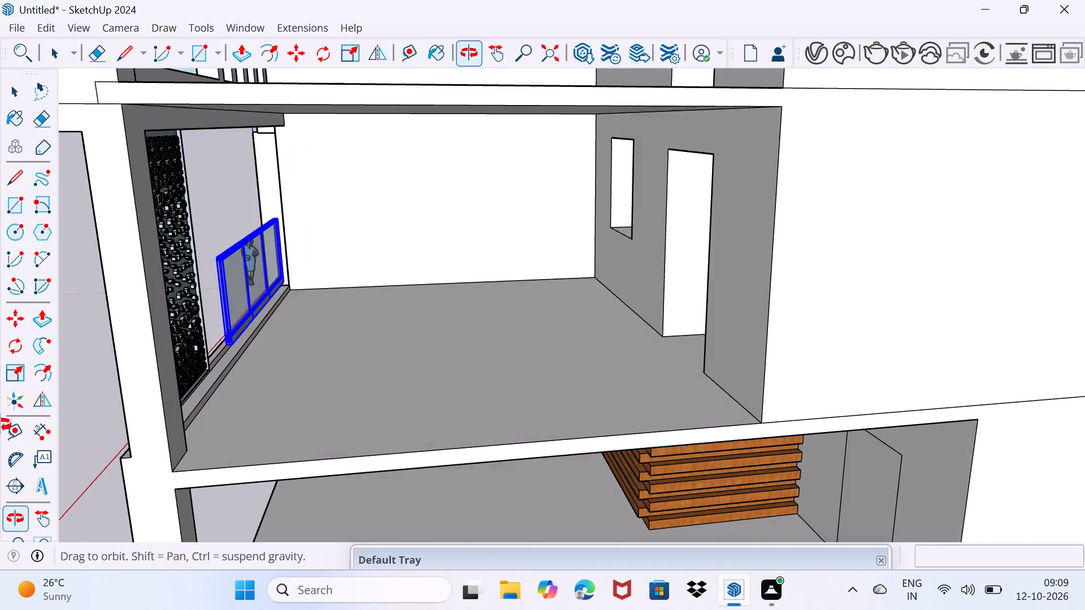
{"action": "middle_click_drag", "start_coordinate": [0, 425], "coordinate": [0, 435]}
{"action": "scroll", "coordinate": [162, 335], "scroll_direction": "up", "scroll_amount": 4}
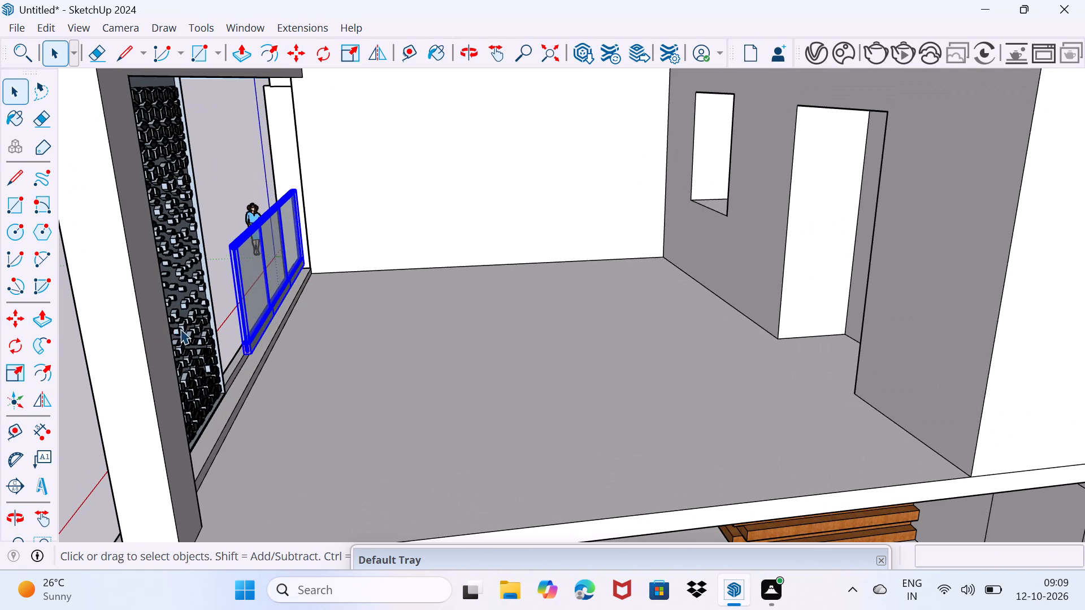
{"action": "key", "text": "s"}
{"action": "scroll", "coordinate": [228, 316], "scroll_direction": "up", "scroll_amount": 4}
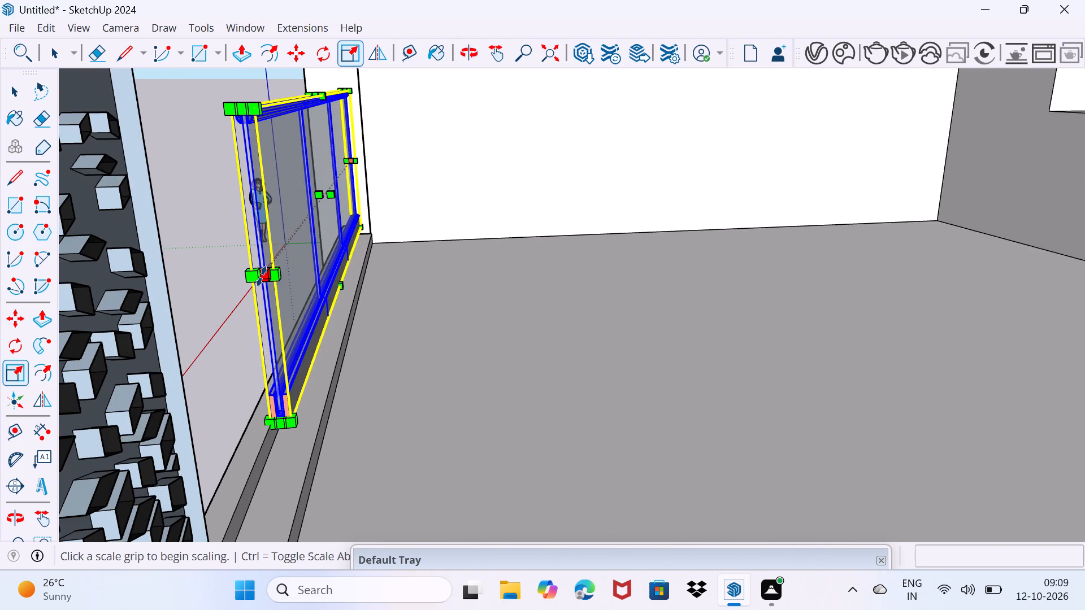
{"action": "left_click", "coordinate": [262, 276]}
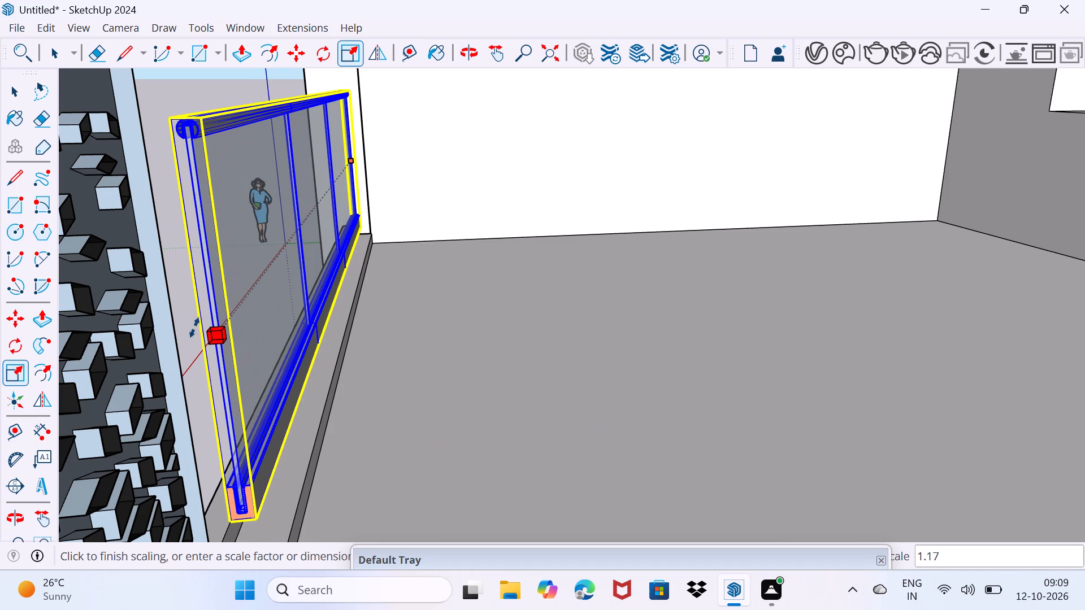
{"action": "left_click", "coordinate": [169, 343]}
{"action": "key", "text": "space"}
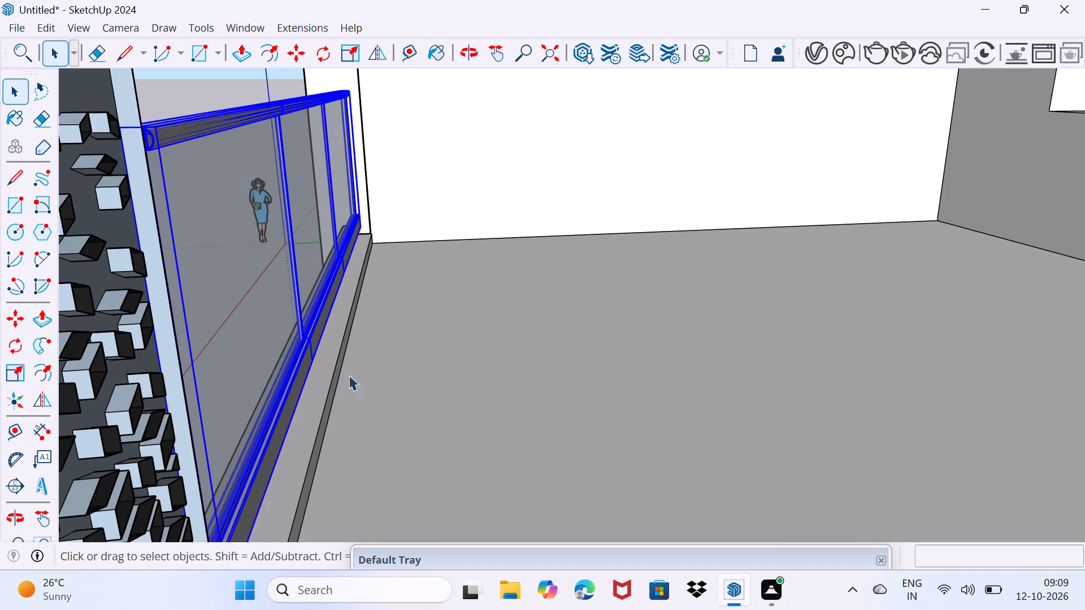
{"action": "left_click_drag", "start_coordinate": [377, 394], "coordinate": [419, 355]}
{"action": "scroll", "coordinate": [413, 352], "scroll_direction": "down", "scroll_amount": 12}
{"action": "middle_click_drag", "start_coordinate": [389, 379], "coordinate": [419, 367]}
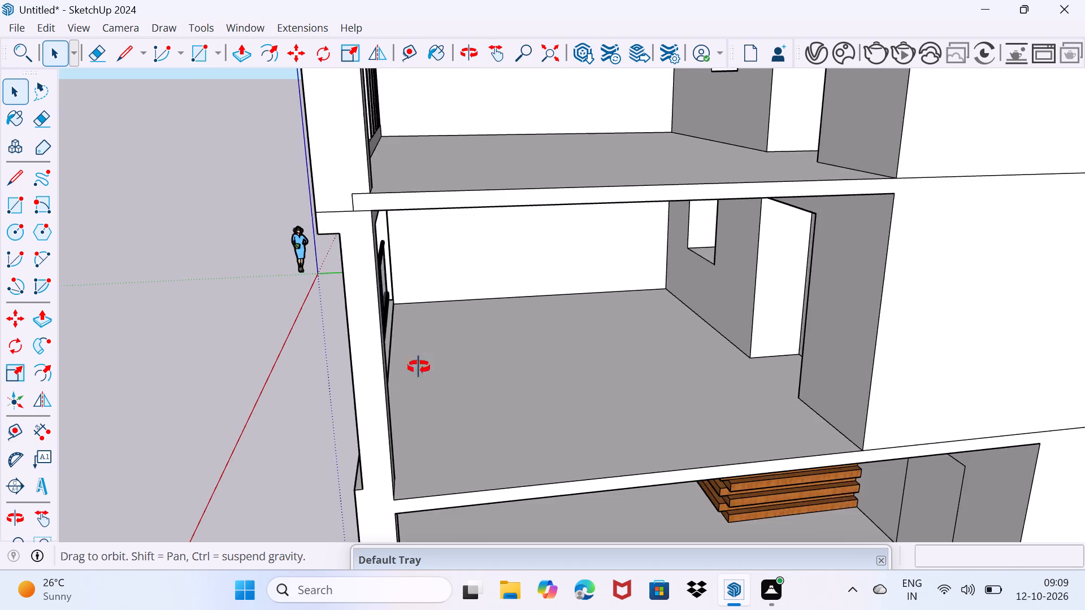
{"action": "middle_click_drag", "start_coordinate": [419, 367], "coordinate": [706, 335]}
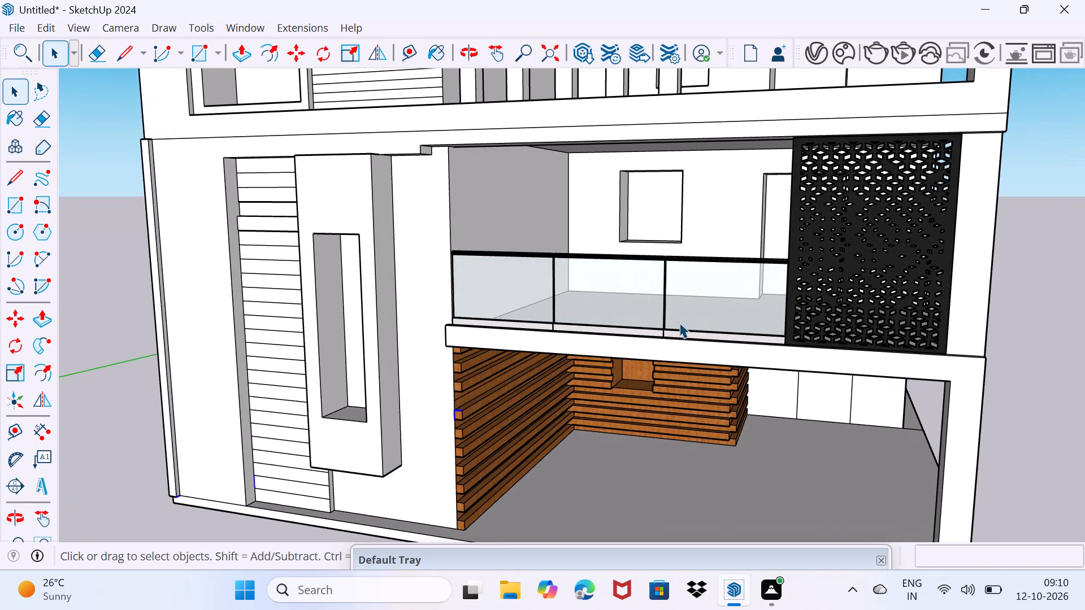
Copy the glass railing by its bottom corner about 11' 10 1/8" up to the upper storey's floor edge beside the third vertical fin.
{"action": "left_click", "coordinate": [679, 323]}
{"action": "scroll", "coordinate": [449, 343], "scroll_direction": "up", "scroll_amount": 3}
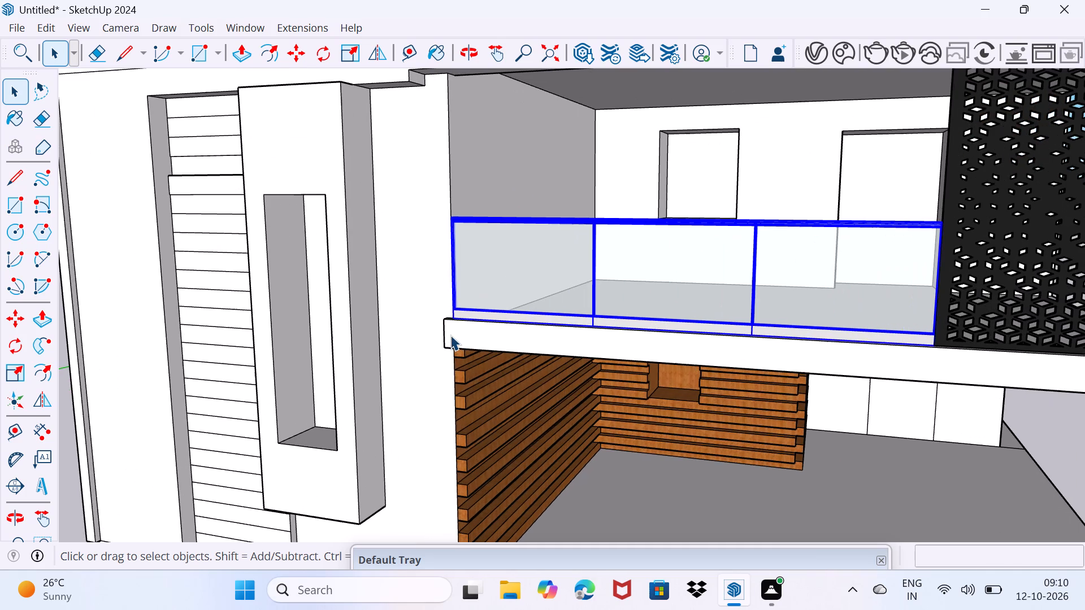
{"action": "key", "text": "m"}
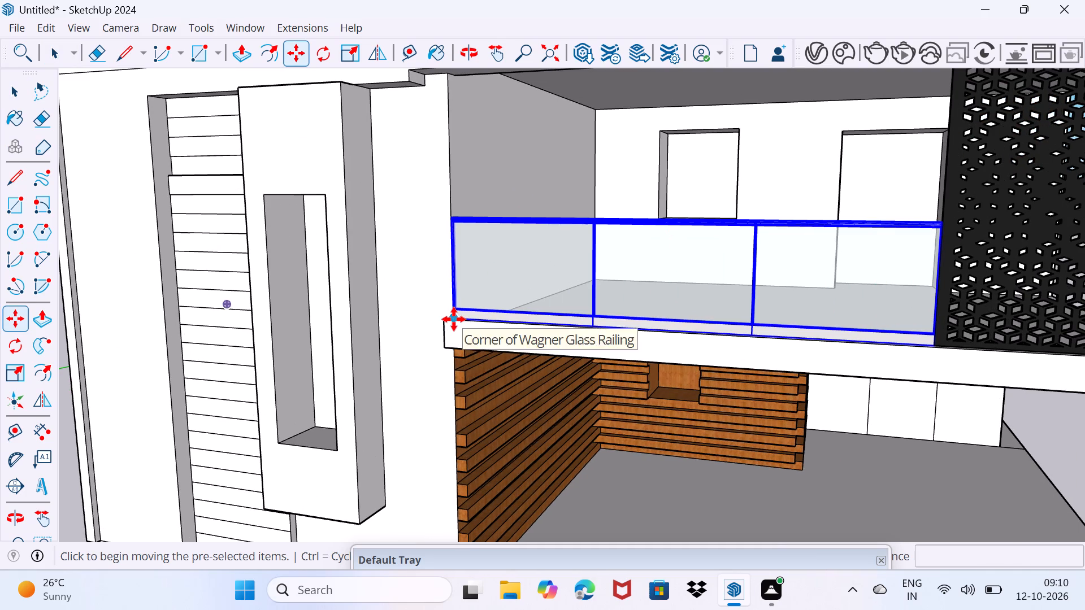
{"action": "left_click", "coordinate": [454, 319]}
{"action": "scroll", "coordinate": [446, 210], "scroll_direction": "down", "scroll_amount": 2}
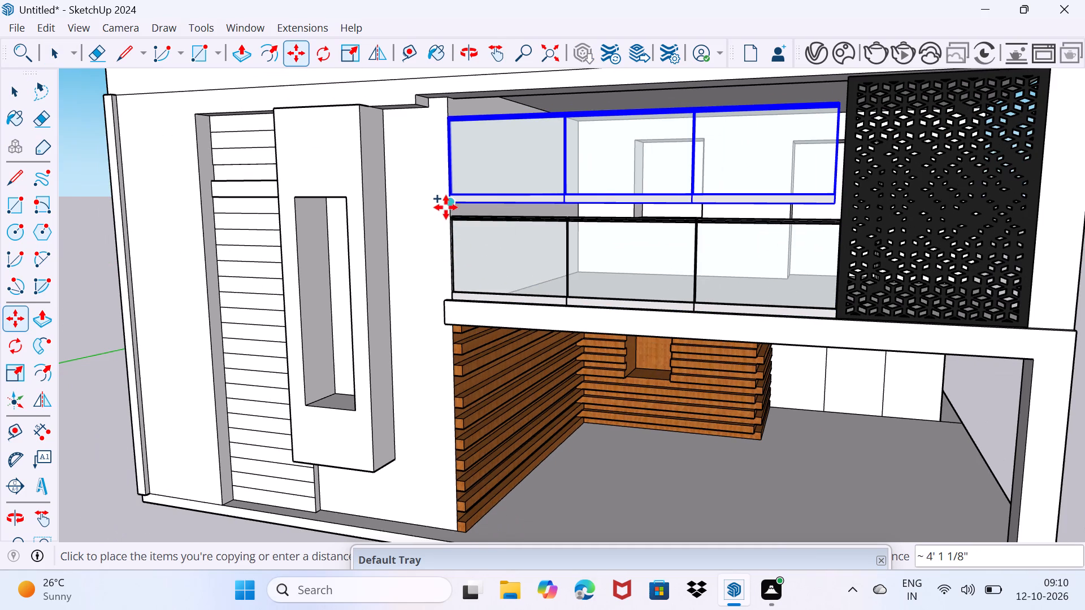
{"action": "middle_click_drag", "start_coordinate": [446, 207], "coordinate": [472, 429], "text": "shift"}
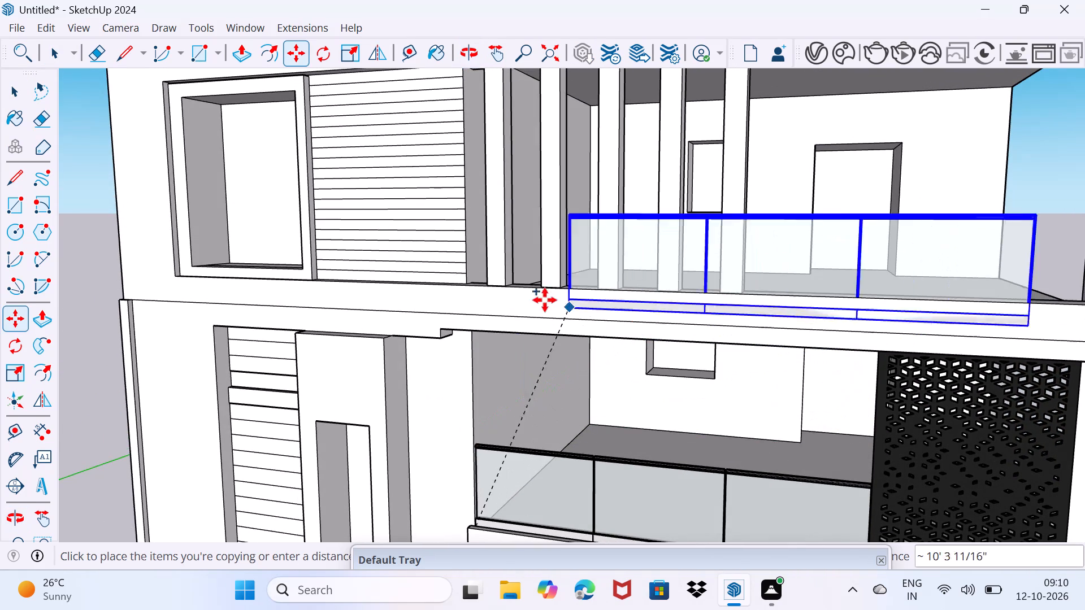
{"action": "scroll", "coordinate": [483, 284], "scroll_direction": "up", "scroll_amount": 1}
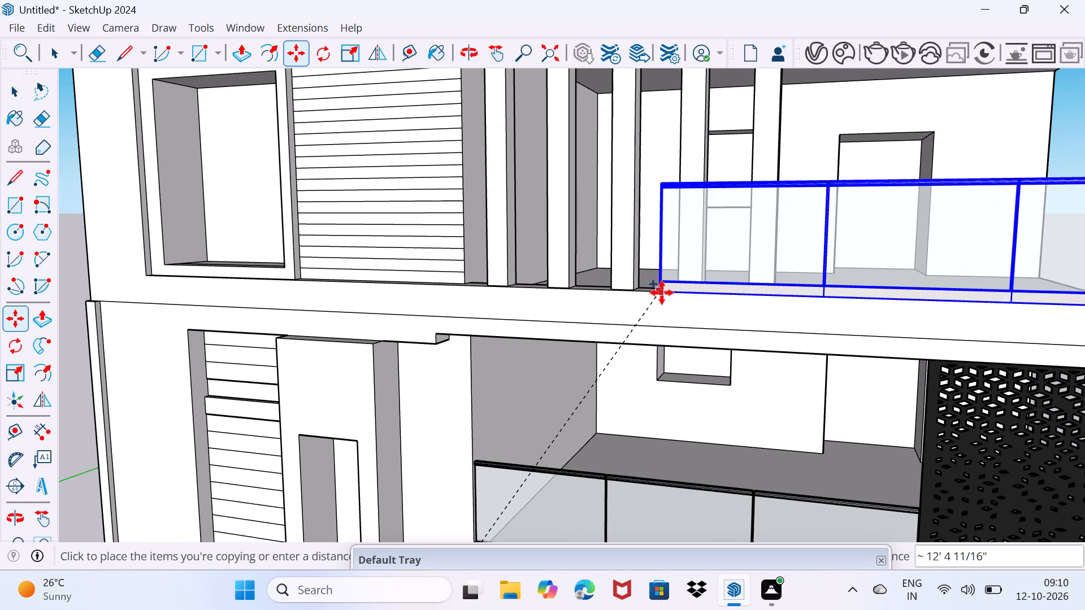
{"action": "middle_click_drag", "start_coordinate": [662, 293], "coordinate": [293, 328], "text": "shift"}
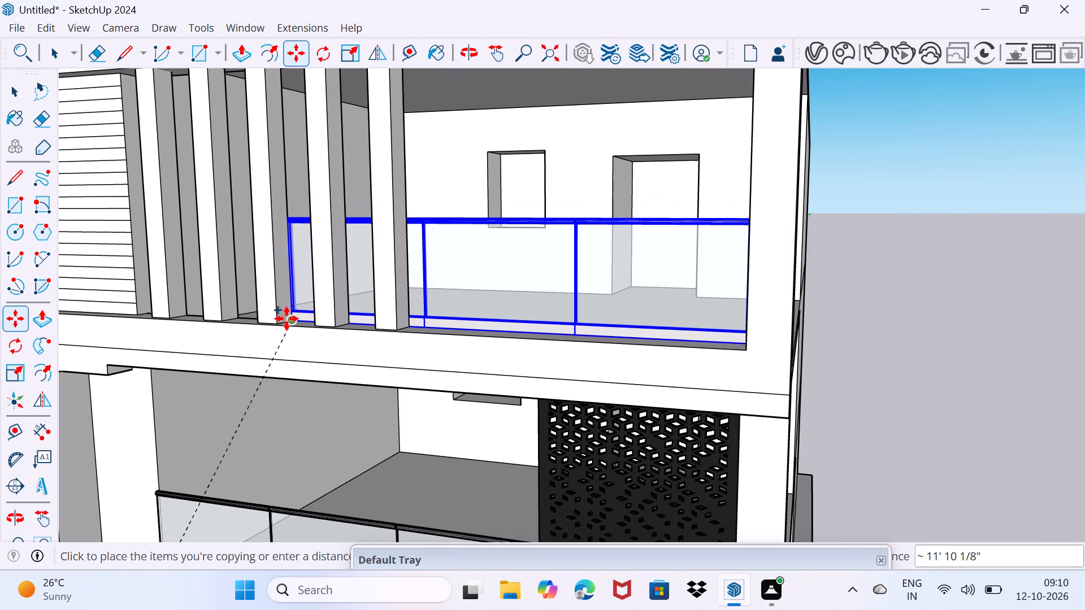
{"action": "left_click", "coordinate": [287, 319]}
{"action": "middle_click_drag", "start_coordinate": [624, 298], "coordinate": [494, 358]}
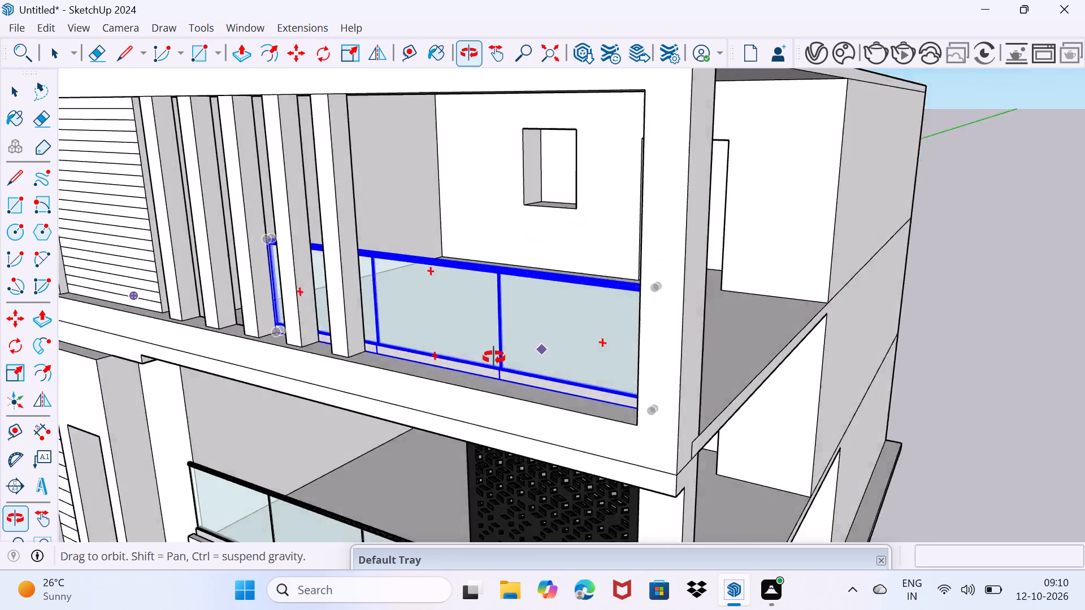
{"action": "middle_click_drag", "start_coordinate": [494, 358], "coordinate": [106, 373]}
{"action": "scroll", "coordinate": [320, 272], "scroll_direction": "up", "scroll_amount": 6}
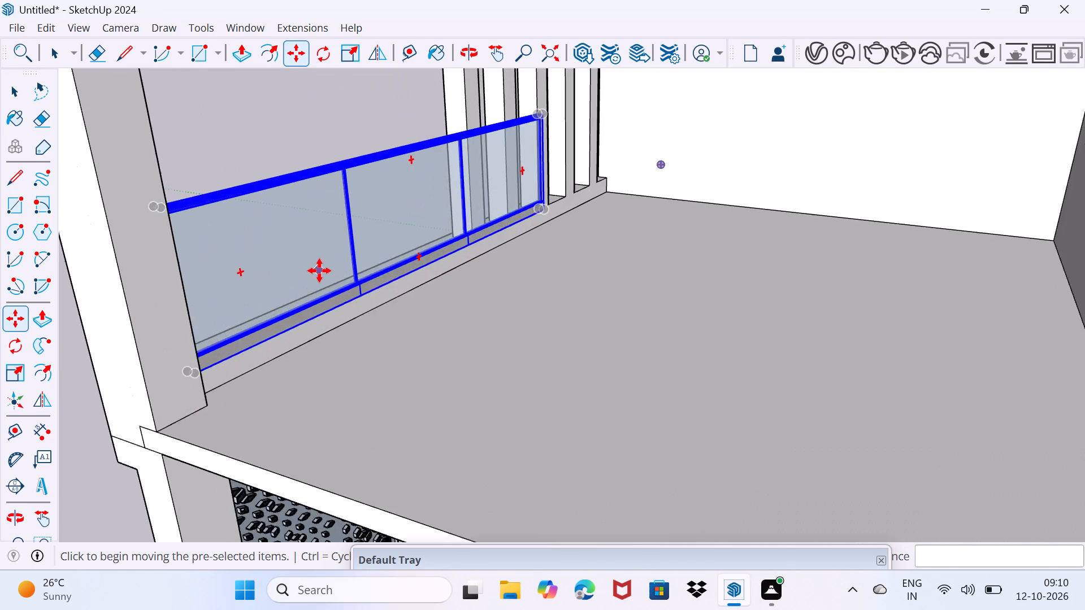
Move the copied glass railing by its bottom corner down to the upper storey's floor at the inner base of the front kerb.
{"action": "scroll", "coordinate": [319, 270], "scroll_direction": "up", "scroll_amount": 4}
{"action": "middle_click_drag", "start_coordinate": [322, 272], "coordinate": [123, 293]}
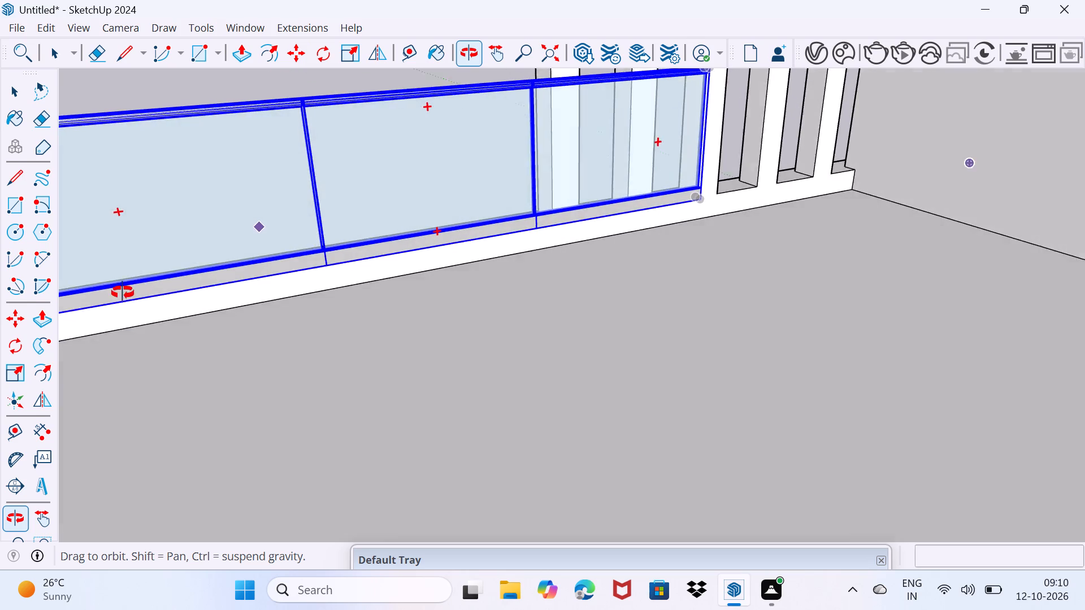
{"action": "middle_click_drag", "start_coordinate": [123, 293], "coordinate": [106, 297]}
{"action": "left_click", "coordinate": [716, 203]}
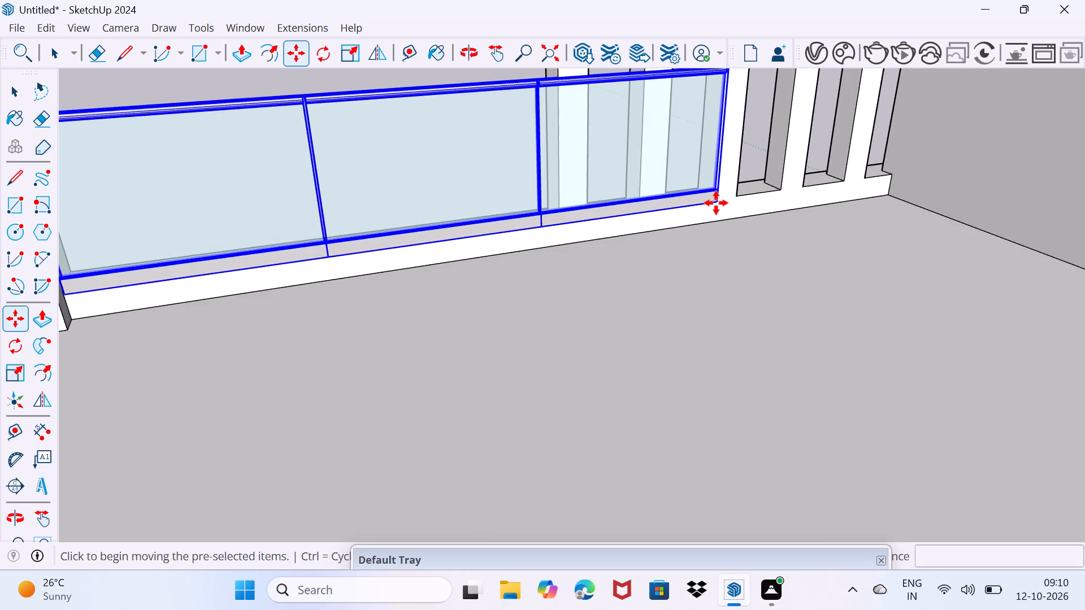
{"action": "left_click", "coordinate": [719, 225]}
Scale the upper railing's length by about 1.42 from its end behind the fins so it reaches the far wall.
{"action": "scroll", "coordinate": [721, 223], "scroll_direction": "up", "scroll_amount": 2}
{"action": "middle_click_drag", "start_coordinate": [721, 223], "coordinate": [665, 250]}
{"action": "key", "text": "s"}
{"action": "middle_click_drag", "start_coordinate": [686, 220], "coordinate": [639, 234]}
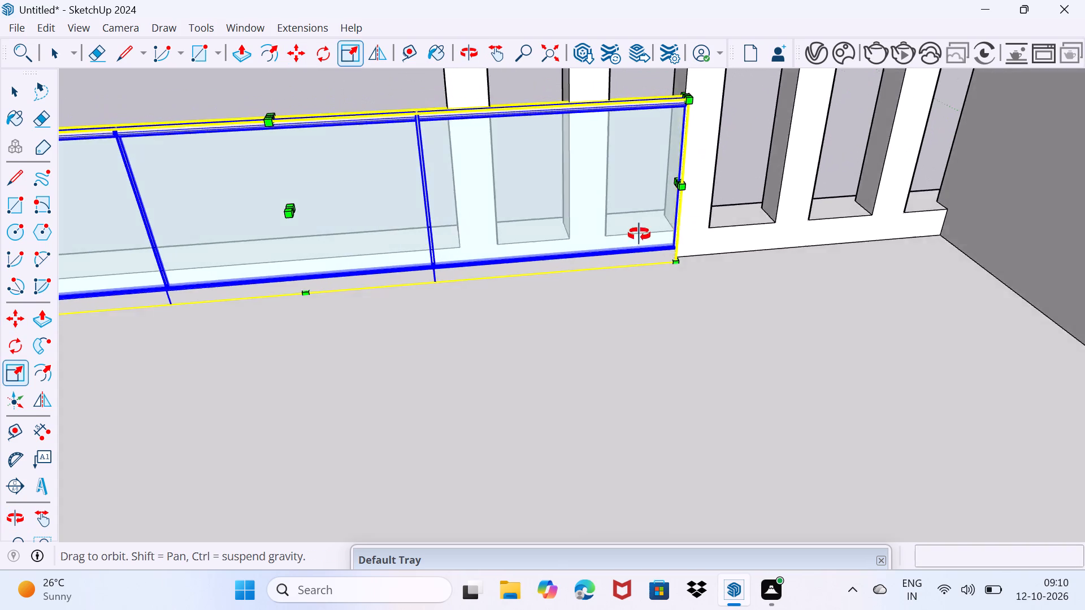
{"action": "middle_click_drag", "start_coordinate": [639, 234], "coordinate": [492, 259]}
{"action": "scroll", "coordinate": [595, 236], "scroll_direction": "up", "scroll_amount": 5}
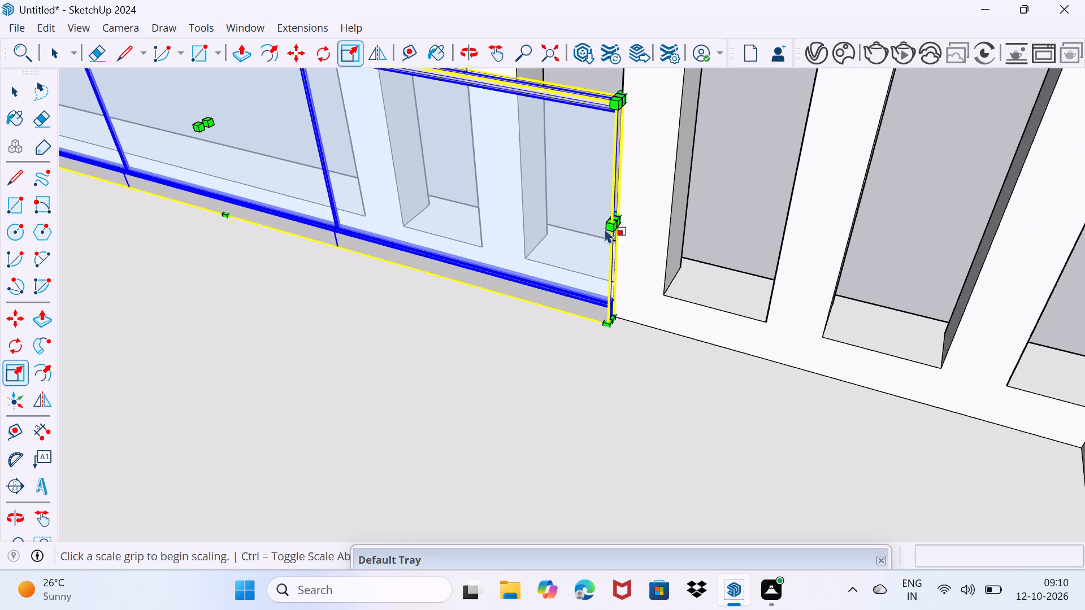
{"action": "scroll", "coordinate": [605, 228], "scroll_direction": "up", "scroll_amount": 5}
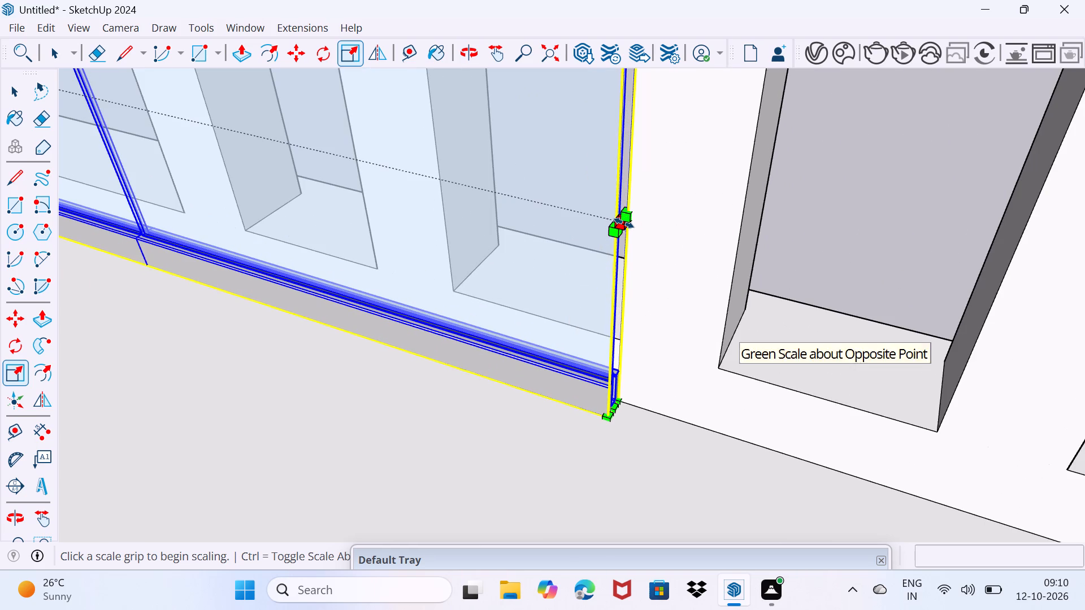
{"action": "left_click", "coordinate": [624, 223]}
{"action": "scroll", "coordinate": [857, 268], "scroll_direction": "down", "scroll_amount": 12}
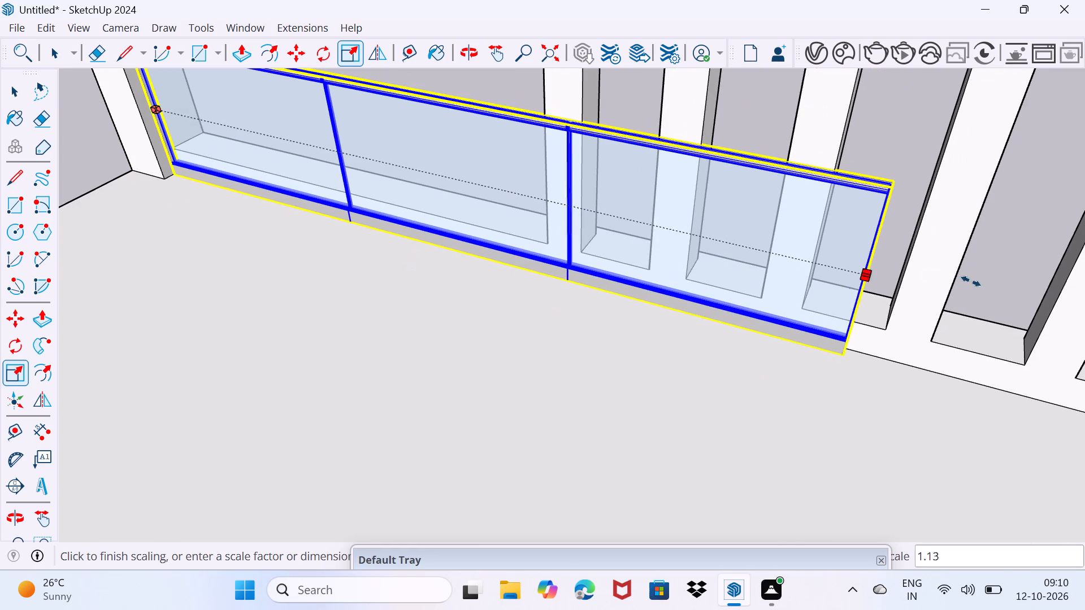
{"action": "middle_click_drag", "start_coordinate": [972, 282], "coordinate": [816, 283], "text": "shift"}
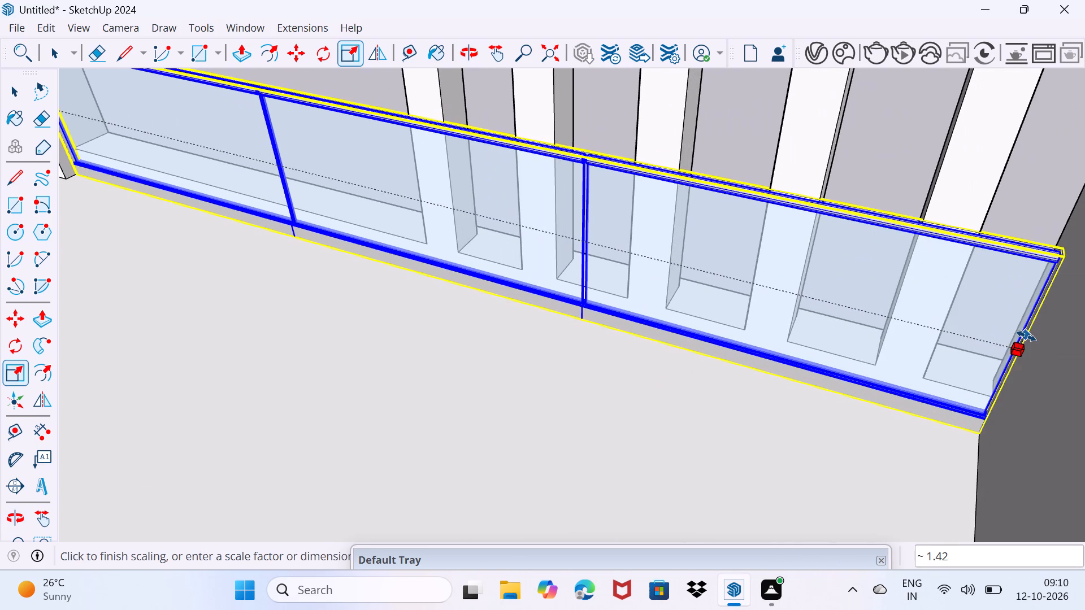
{"action": "left_click", "coordinate": [1026, 336]}
{"action": "key", "text": "space"}
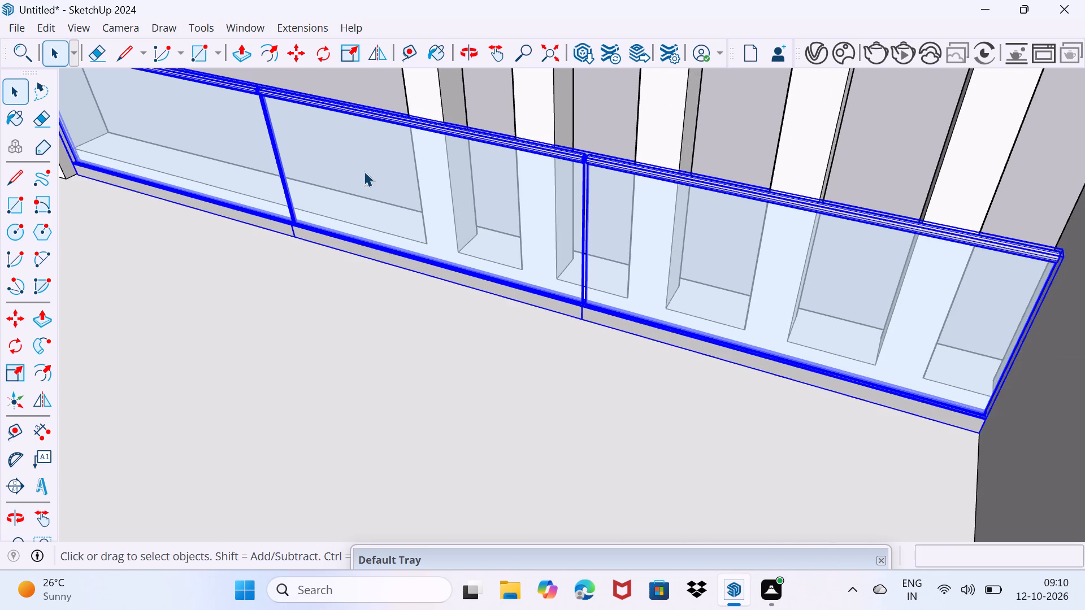
Scale the upper glass railing taller from its top handrail, keeping its base on the floor.
{"action": "middle_click_drag", "start_coordinate": [364, 171], "coordinate": [452, 234], "text": "shift"}
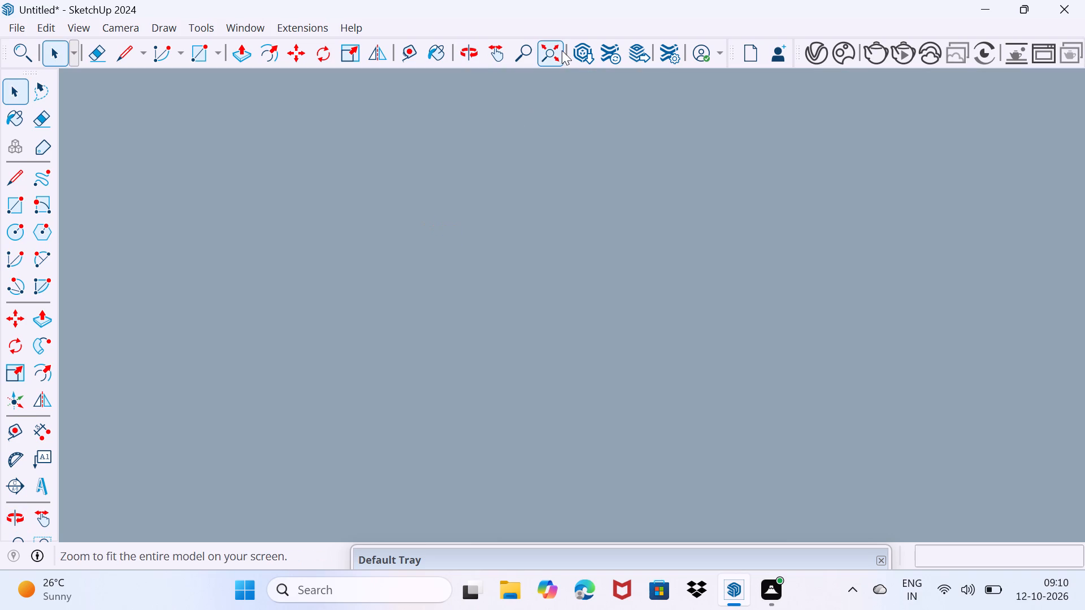
{"action": "left_click", "coordinate": [548, 56]}
{"action": "scroll", "coordinate": [544, 238], "scroll_direction": "up", "scroll_amount": 3}
{"action": "middle_click_drag", "start_coordinate": [413, 213], "coordinate": [682, 226]}
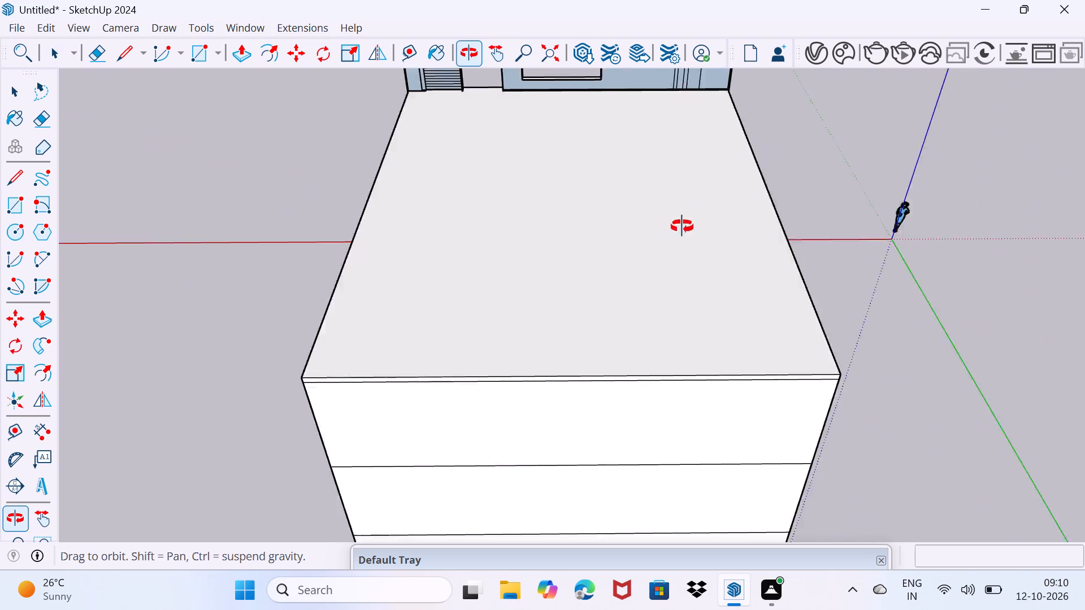
{"action": "middle_click_drag", "start_coordinate": [682, 226], "coordinate": [773, 164]}
{"action": "scroll", "coordinate": [390, 204], "scroll_direction": "up", "scroll_amount": 8}
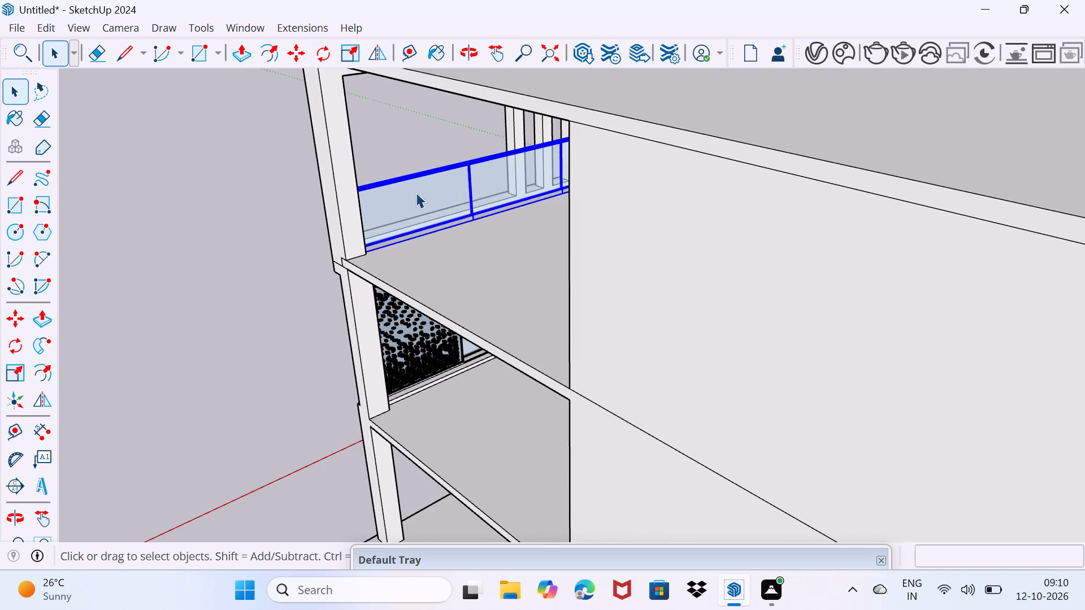
{"action": "key", "text": "s"}
{"action": "scroll", "coordinate": [479, 186], "scroll_direction": "up", "scroll_amount": 6}
{"action": "scroll", "coordinate": [526, 142], "scroll_direction": "up", "scroll_amount": 2}
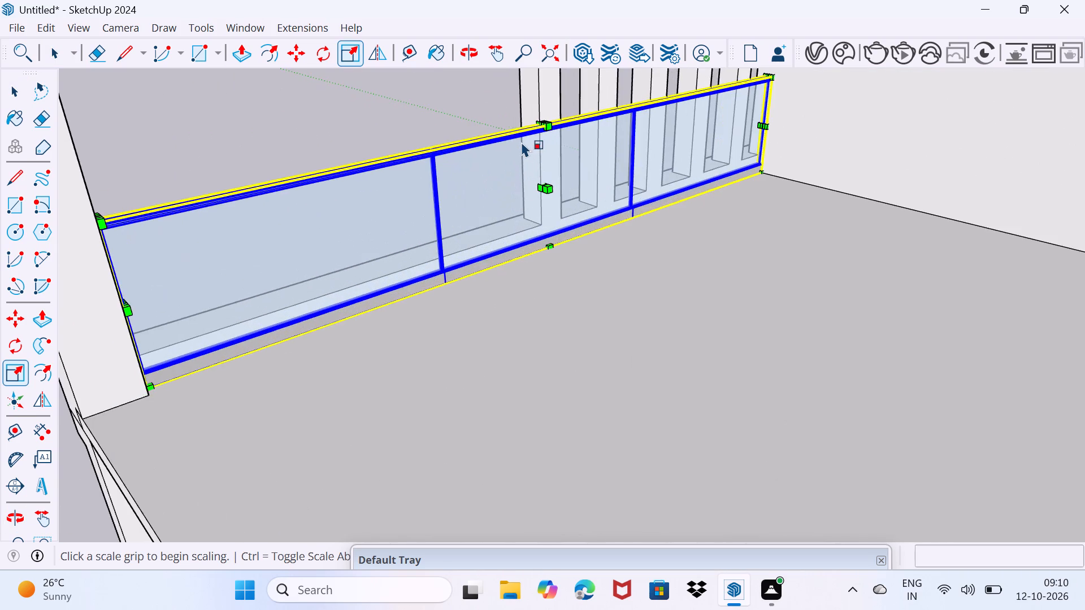
{"action": "middle_click_drag", "start_coordinate": [522, 142], "coordinate": [775, 196]}
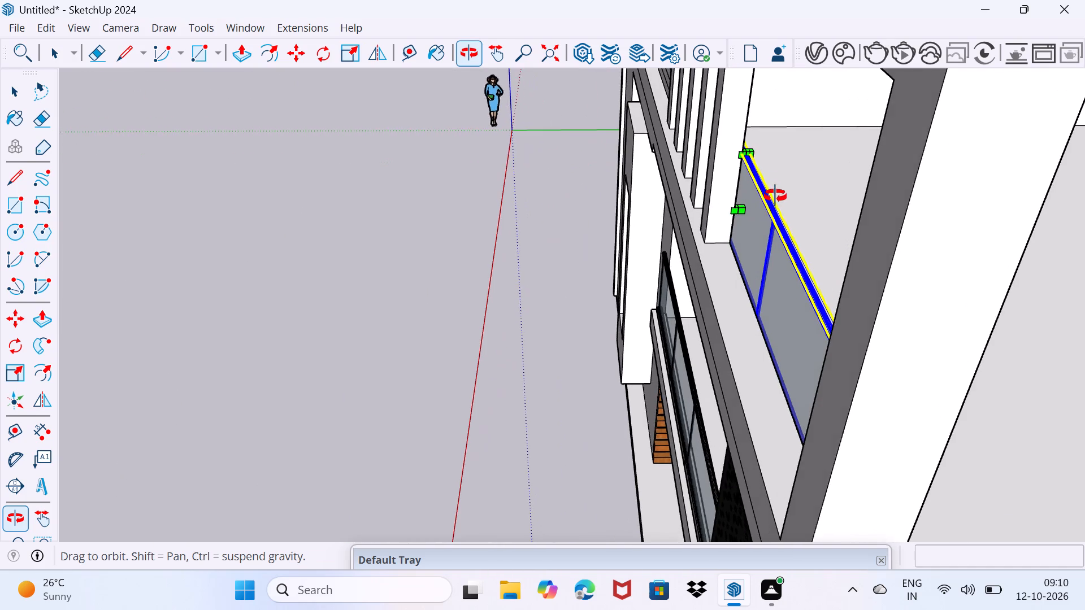
{"action": "middle_click_drag", "start_coordinate": [775, 196], "coordinate": [777, 199]}
{"action": "scroll", "coordinate": [737, 164], "scroll_direction": "up", "scroll_amount": 10}
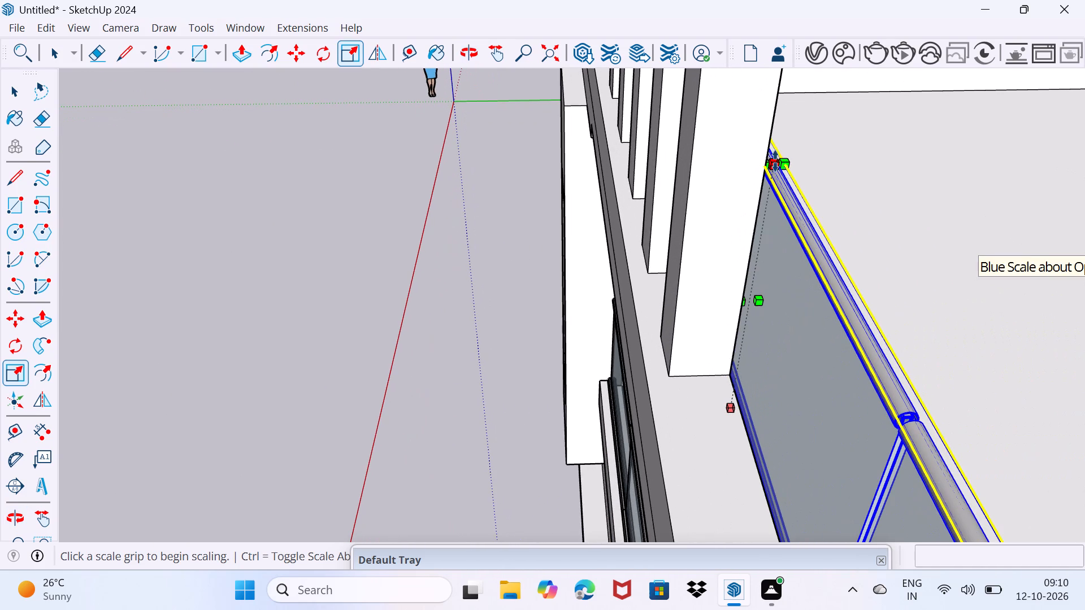
{"action": "left_click", "coordinate": [775, 161]}
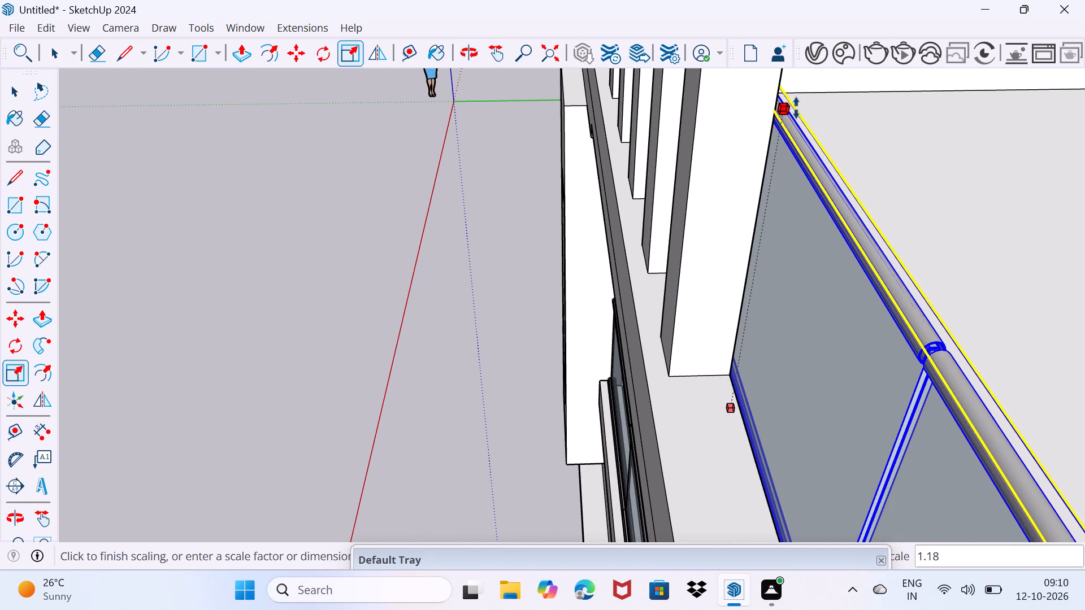
{"action": "left_click", "coordinate": [804, 98]}
{"action": "key", "text": "space"}
Examine the fitted railings, jali screen and parapet from the front and from above the facade.
{"action": "left_click_drag", "start_coordinate": [713, 195], "coordinate": [721, 184]}
{"action": "scroll", "coordinate": [714, 174], "scroll_direction": "down", "scroll_amount": 16}
{"action": "middle_click_drag", "start_coordinate": [759, 236], "coordinate": [949, 211]}
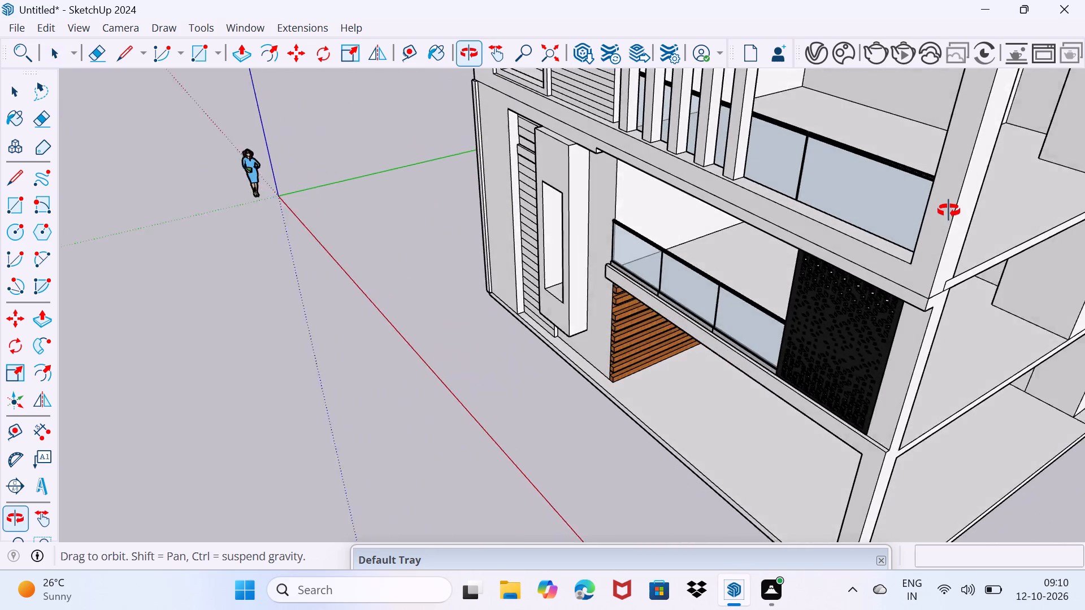
{"action": "middle_click_drag", "start_coordinate": [949, 211], "coordinate": [962, 210]}
{"action": "scroll", "coordinate": [648, 140], "scroll_direction": "up", "scroll_amount": 3}
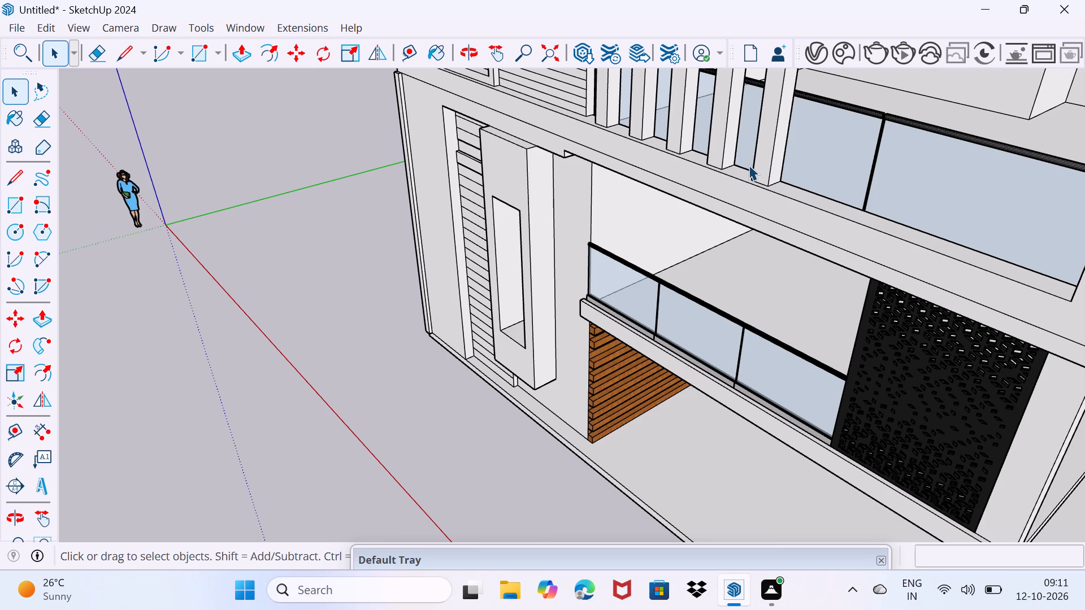
{"action": "scroll", "coordinate": [709, 230], "scroll_direction": "down", "scroll_amount": 2}
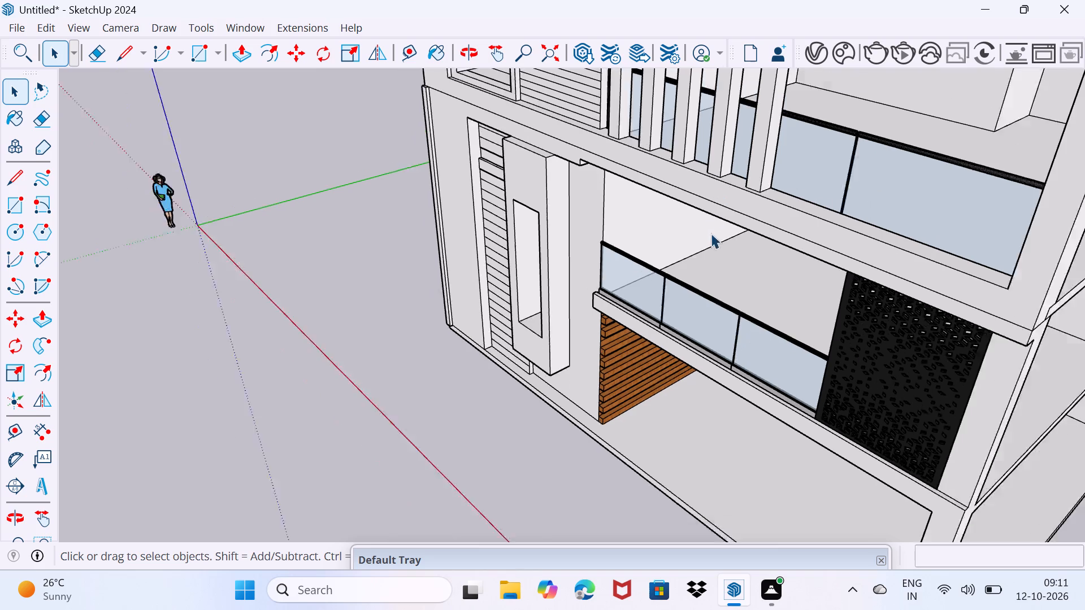
{"action": "middle_click_drag", "start_coordinate": [834, 193], "coordinate": [817, 372]}
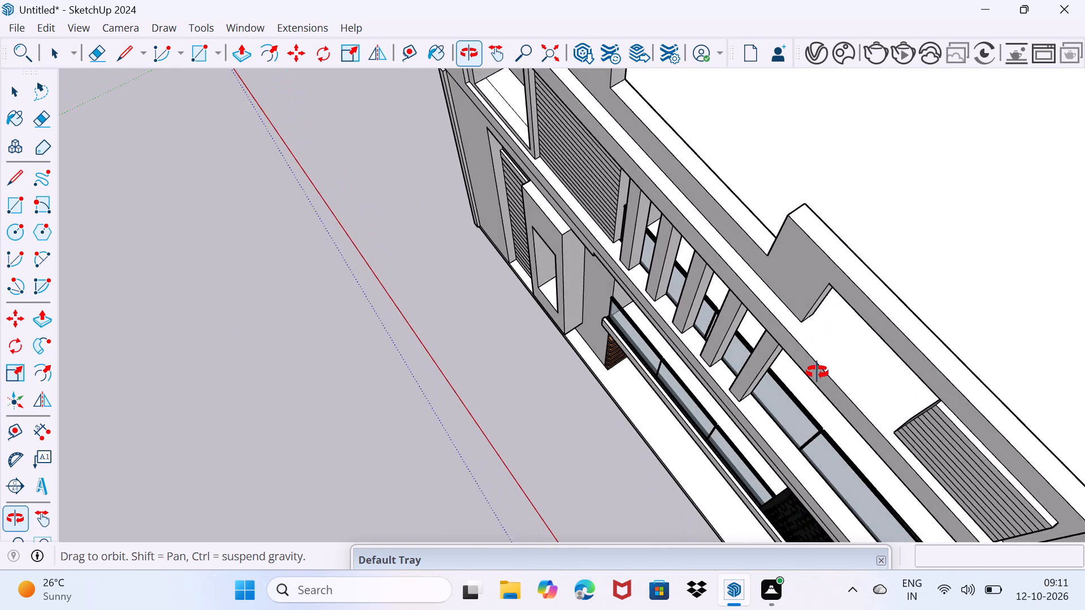
{"action": "middle_click_drag", "start_coordinate": [817, 372], "coordinate": [848, 290]}
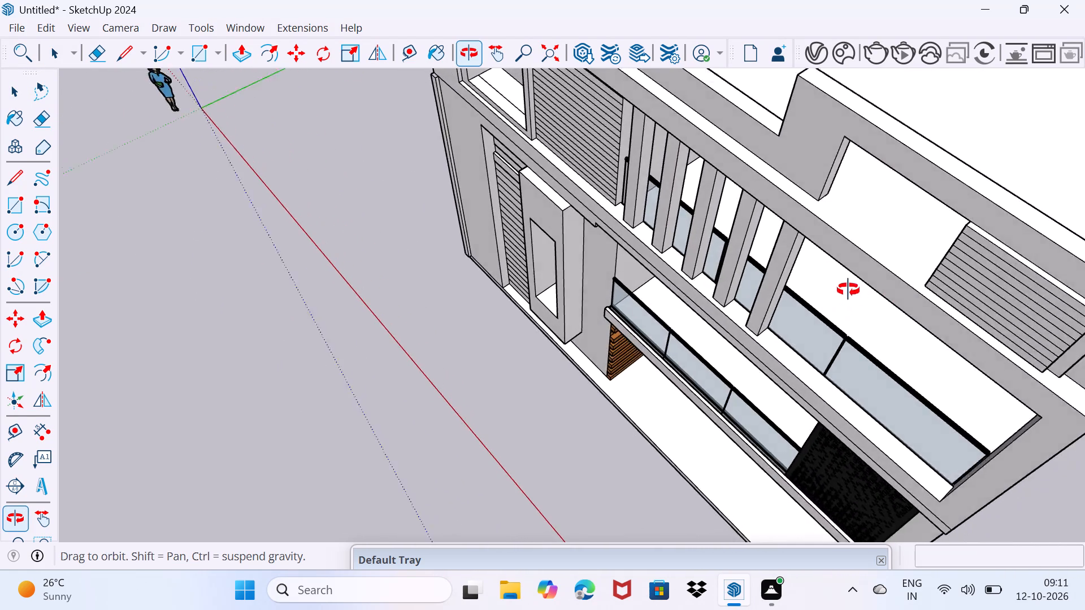
{"action": "middle_click_drag", "start_coordinate": [848, 290], "coordinate": [605, 447]}
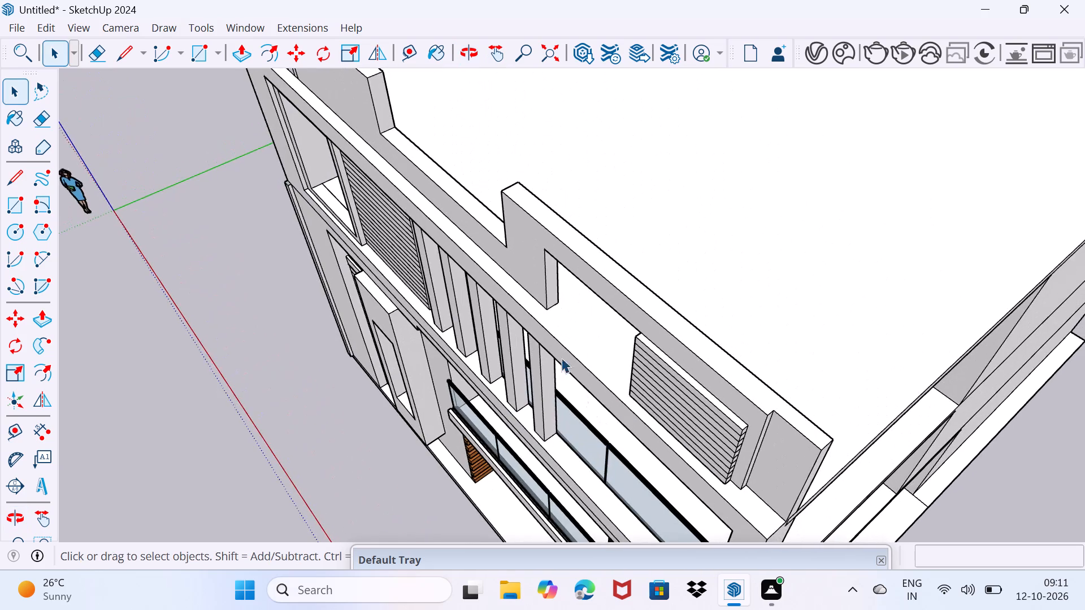
Draw a square about 3 13/16" per side near the top of the parapet opening's end face, opposite the slatted panel.
{"action": "scroll", "coordinate": [546, 324], "scroll_direction": "up", "scroll_amount": 3}
{"action": "middle_click_drag", "start_coordinate": [541, 312], "coordinate": [504, 211]}
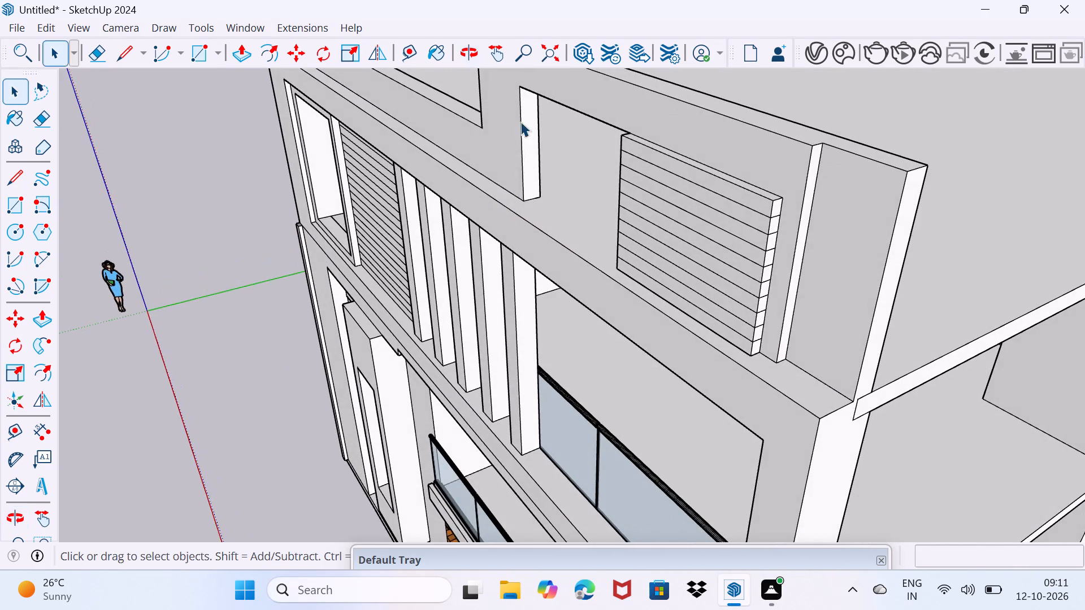
{"action": "scroll", "coordinate": [523, 112], "scroll_direction": "up", "scroll_amount": 6}
{"action": "middle_click_drag", "start_coordinate": [530, 134], "coordinate": [519, 202]}
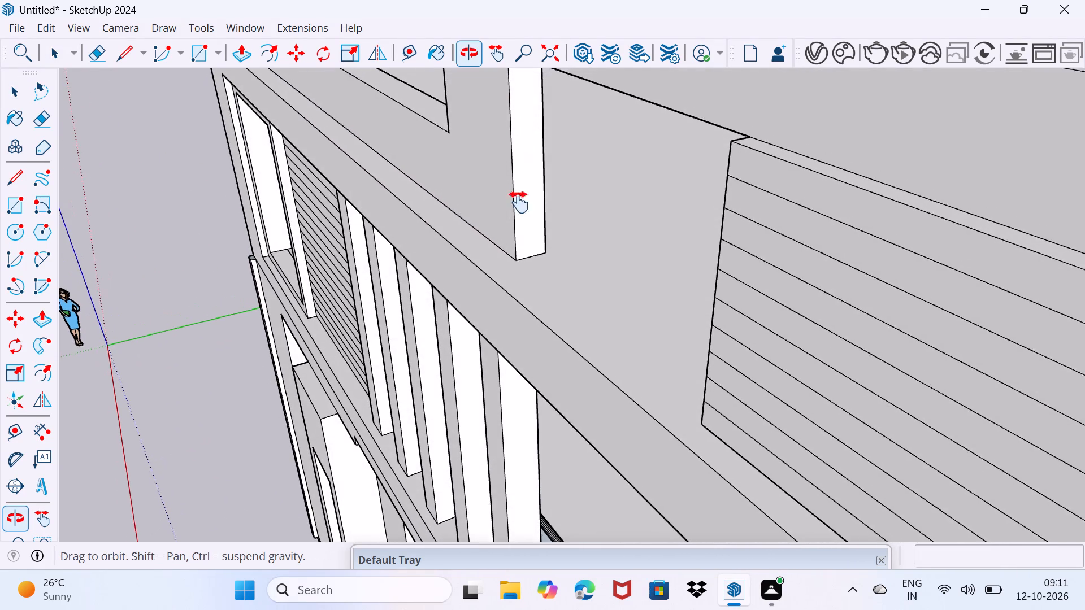
{"action": "middle_click_drag", "start_coordinate": [519, 202], "coordinate": [515, 267]}
{"action": "middle_click_drag", "start_coordinate": [513, 324], "coordinate": [507, 282]}
{"action": "scroll", "coordinate": [510, 236], "scroll_direction": "up", "scroll_amount": 1}
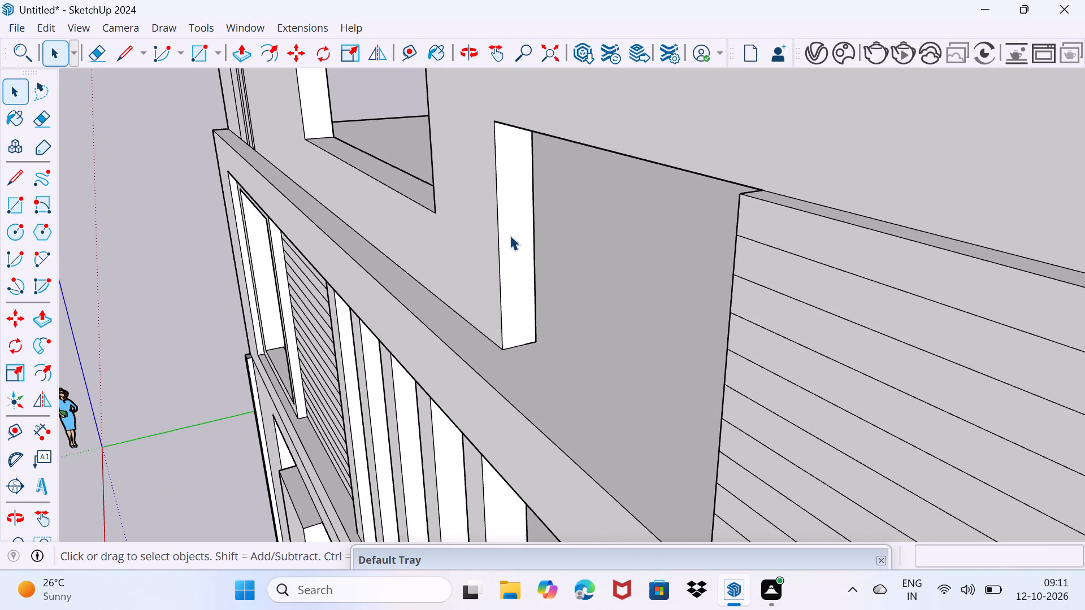
{"action": "key", "text": "r"}
{"action": "scroll", "coordinate": [502, 181], "scroll_direction": "up", "scroll_amount": 3}
{"action": "middle_click_drag", "start_coordinate": [504, 194], "coordinate": [493, 161]}
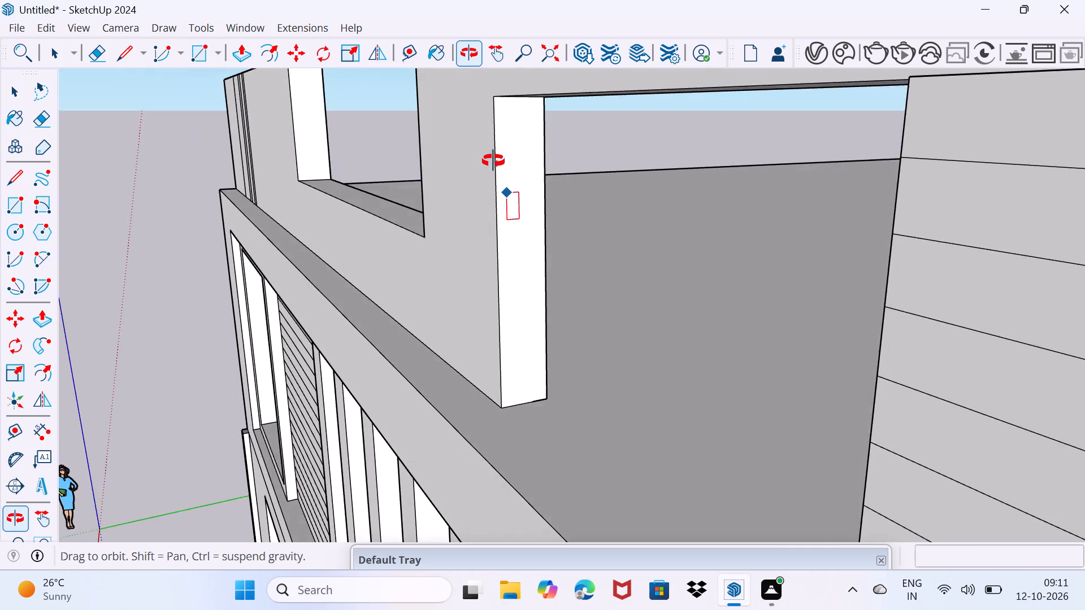
{"action": "middle_click_drag", "start_coordinate": [493, 161], "coordinate": [494, 143]}
{"action": "left_click", "coordinate": [509, 130]}
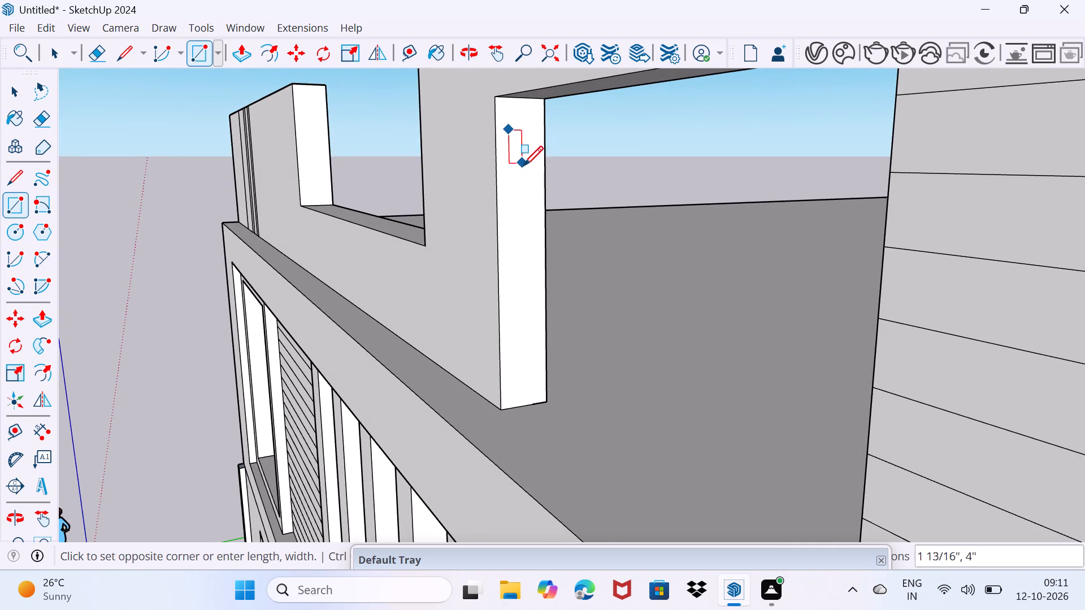
{"action": "left_click", "coordinate": [532, 161]}
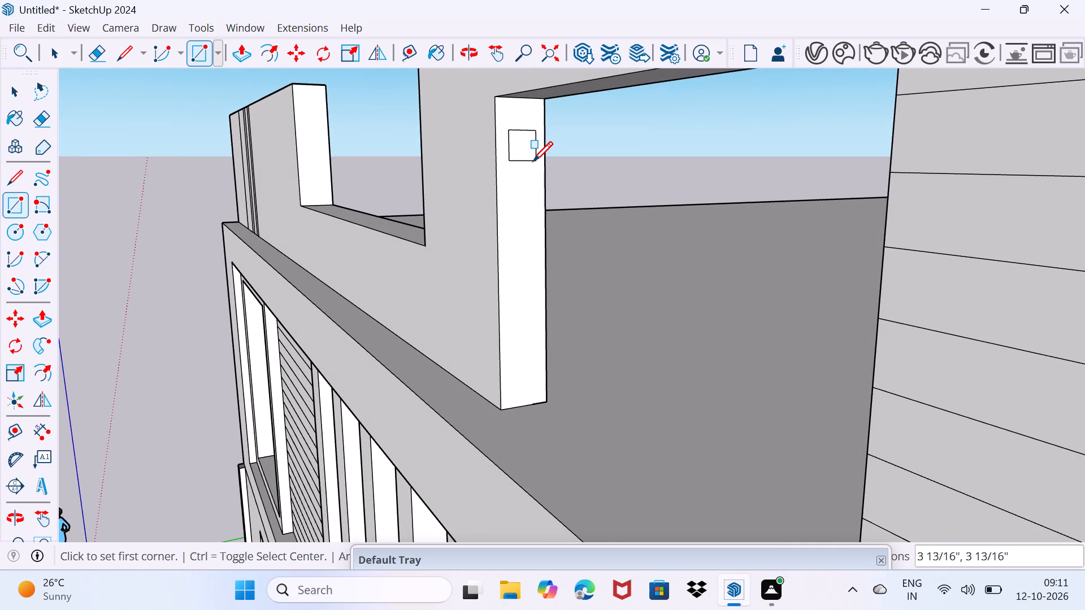
Copy the square's outline about 2' 3 15/16" down the end face and divide the spacing by 2 for three evenly spaced squares.
{"action": "key", "text": "space"}
{"action": "left_click", "coordinate": [520, 159]}
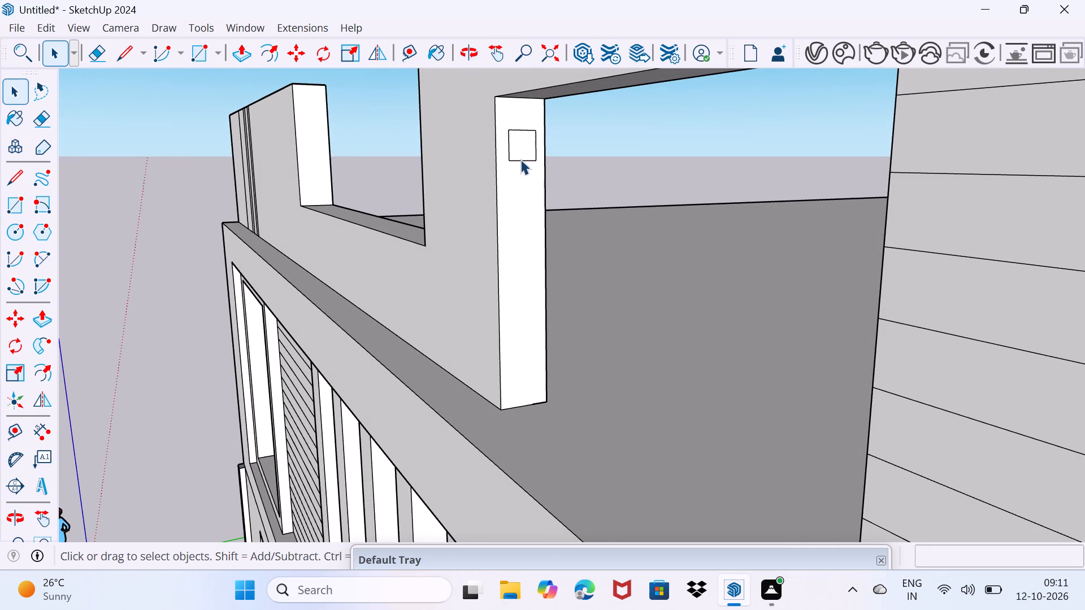
{"action": "left_click", "coordinate": [509, 147], "text": "ctrl"}
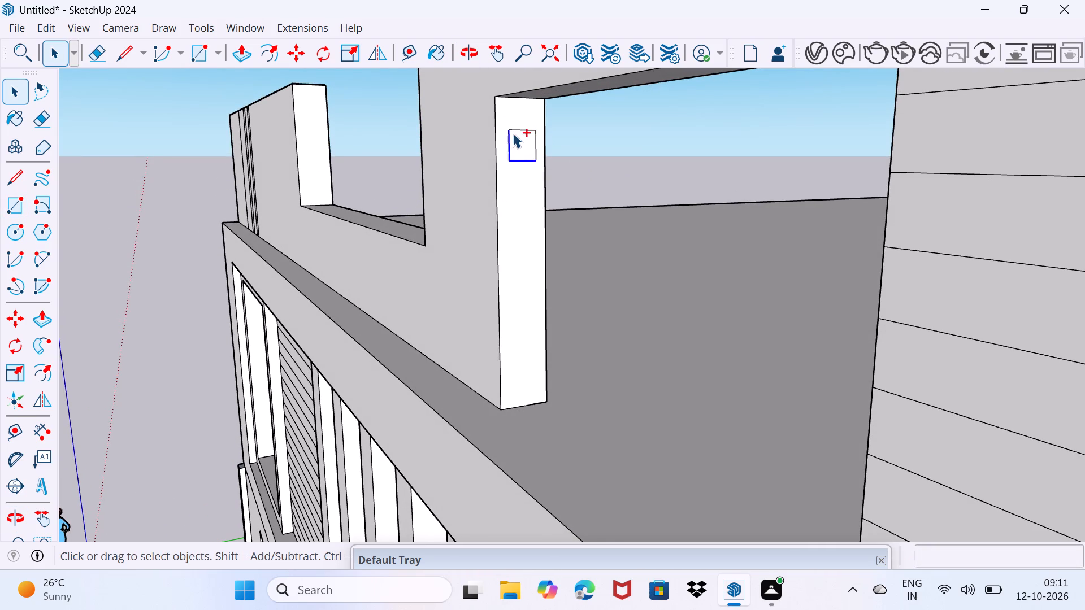
{"action": "left_click", "coordinate": [517, 128], "text": "ctrl"}
{"action": "left_click", "coordinate": [535, 140], "text": "ctrl"}
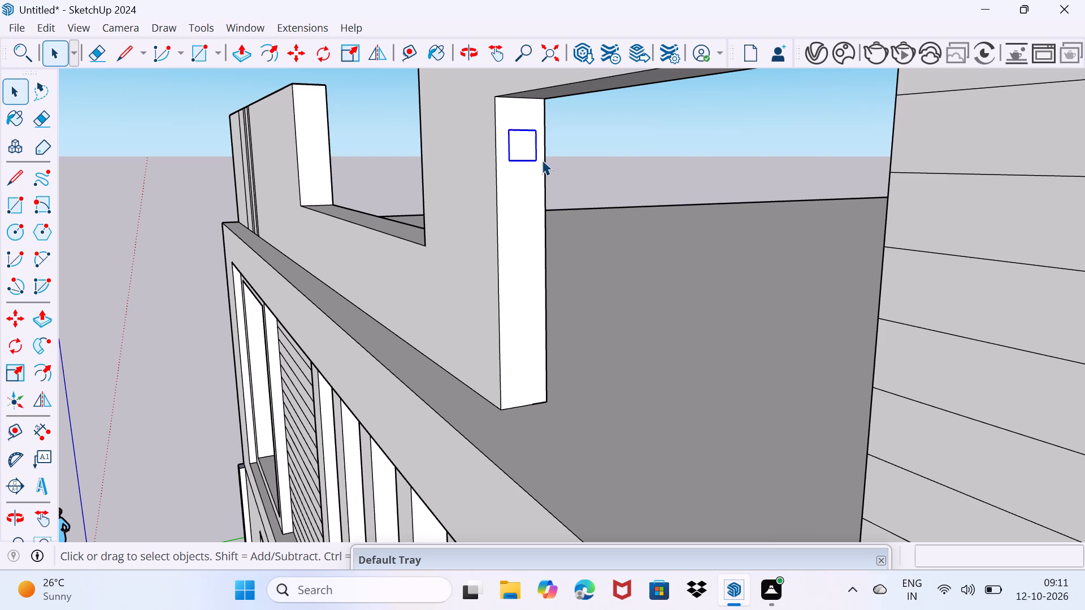
{"action": "key", "text": "m"}
{"action": "left_click", "coordinate": [536, 163]}
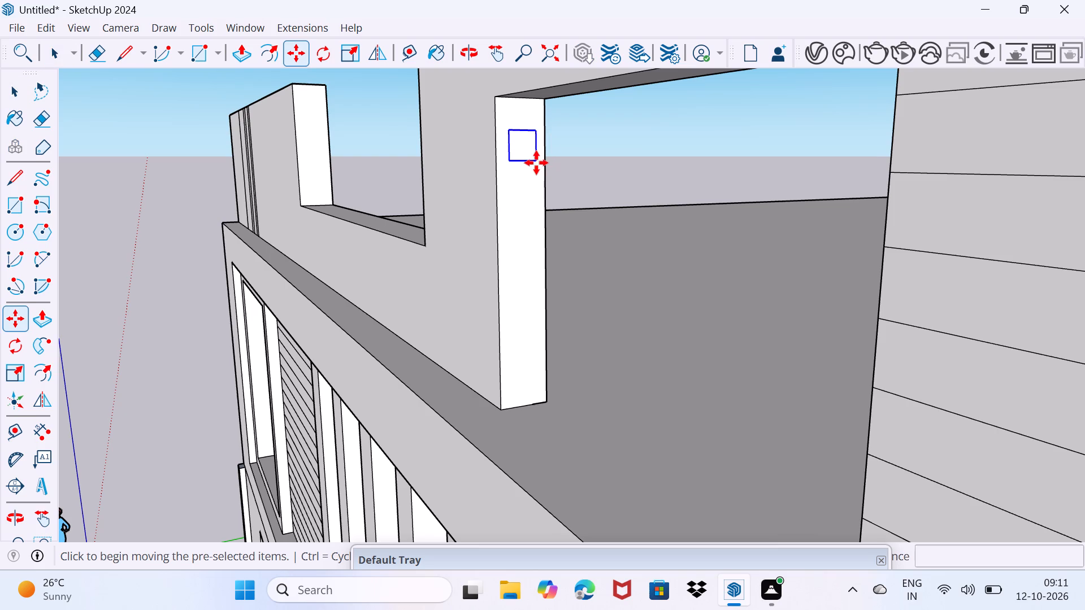
{"action": "left_click", "coordinate": [531, 369]}
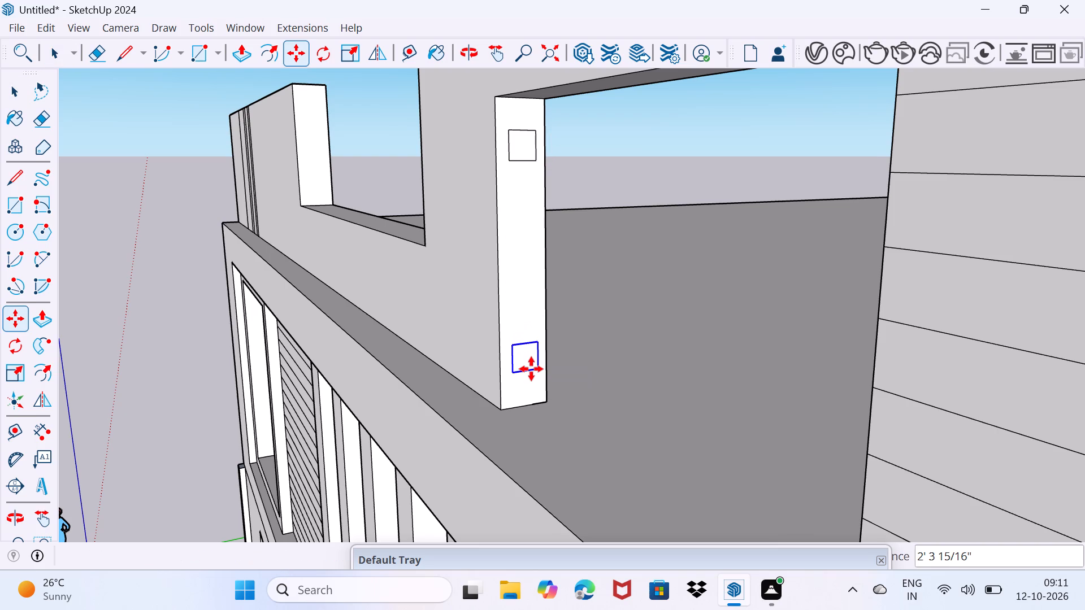
{"action": "type", "text": "/2"}
{"action": "key", "text": "Return"}
{"action": "key", "text": "space"}
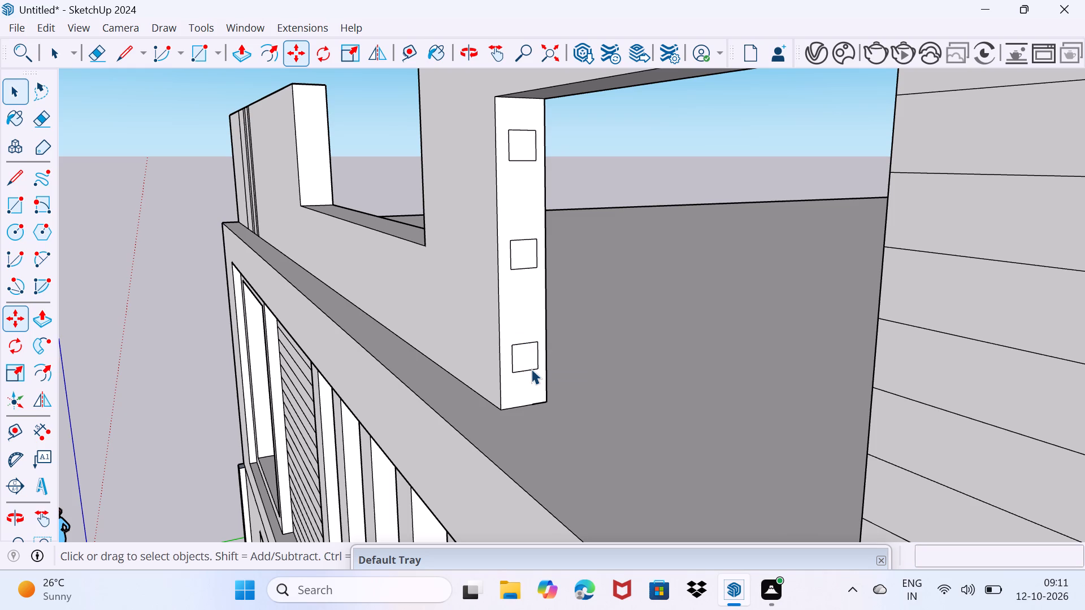
Push/Pull the top square on the parapet opening's end face about 5' 15/16" across to the slatted panel.
{"action": "scroll", "coordinate": [533, 345], "scroll_direction": "down", "scroll_amount": 4}
{"action": "middle_click_drag", "start_coordinate": [522, 355], "coordinate": [616, 365]}
{"action": "left_click", "coordinate": [613, 216]}
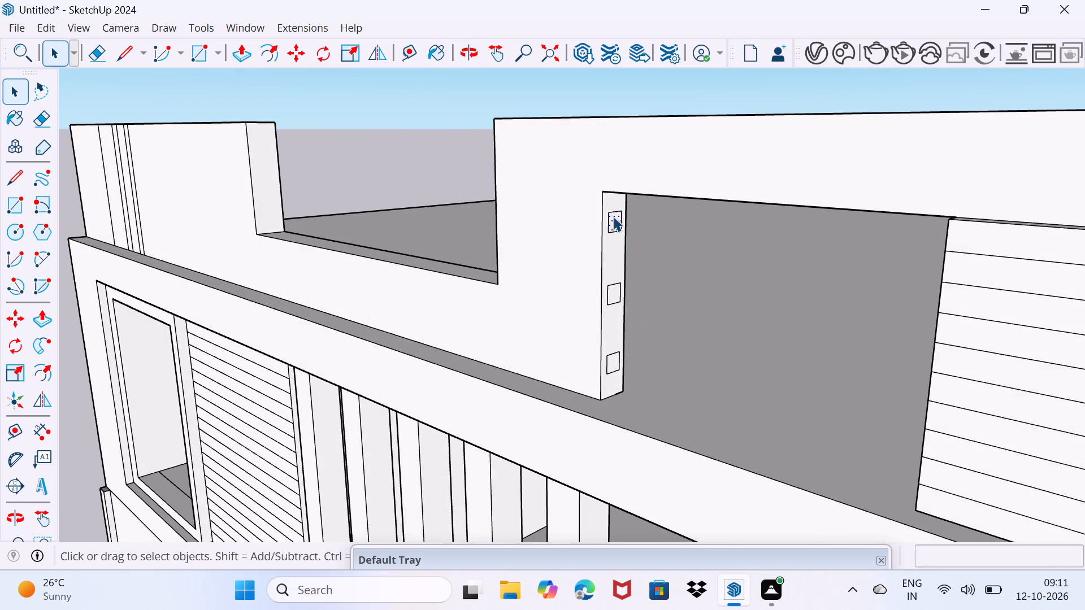
{"action": "key", "text": "p"}
{"action": "left_click", "coordinate": [613, 216]}
{"action": "scroll", "coordinate": [704, 251], "scroll_direction": "down", "scroll_amount": 3}
{"action": "middle_click_drag", "start_coordinate": [701, 258], "coordinate": [784, 276]}
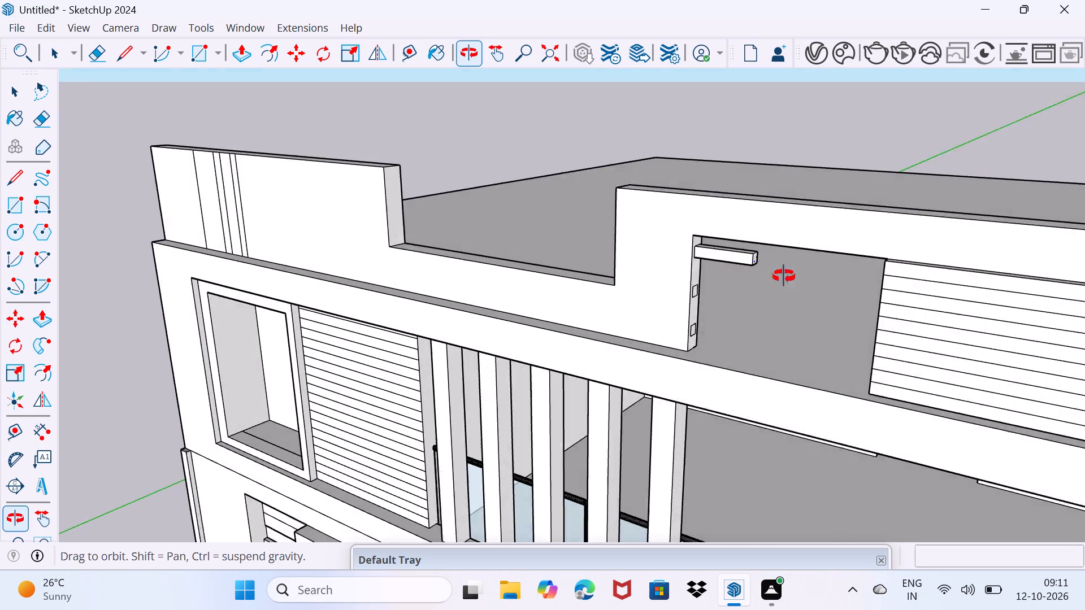
{"action": "middle_click_drag", "start_coordinate": [784, 276], "coordinate": [814, 276]}
{"action": "left_click", "coordinate": [948, 272]}
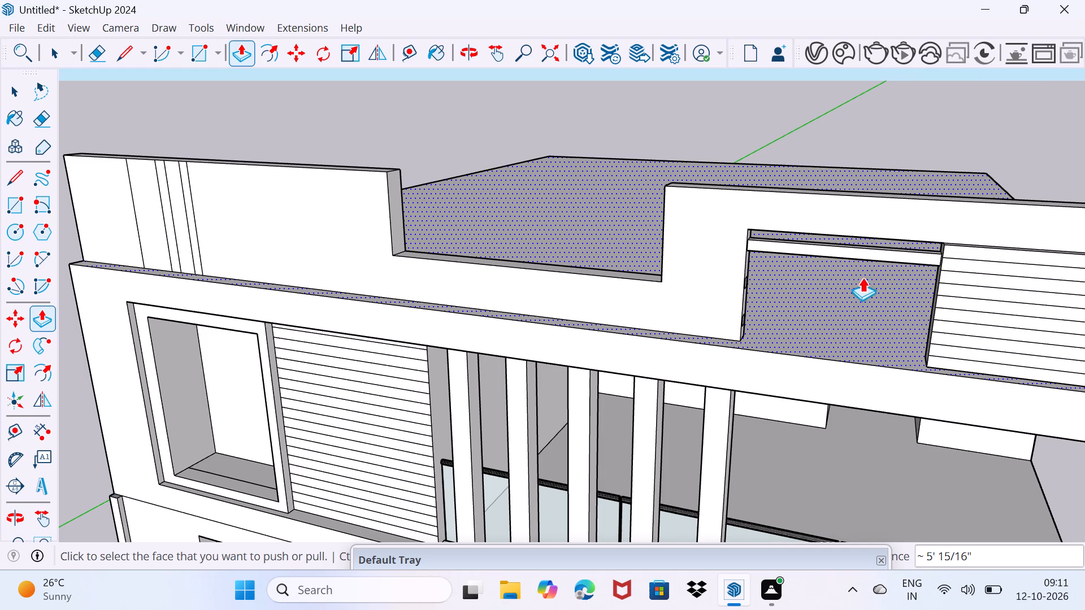
Push/Pull the middle and bottom squares 5' 15/16" across the parapet opening to the slatted panel.
{"action": "middle_click_drag", "start_coordinate": [834, 282], "coordinate": [709, 287]}
{"action": "left_click", "coordinate": [613, 299]}
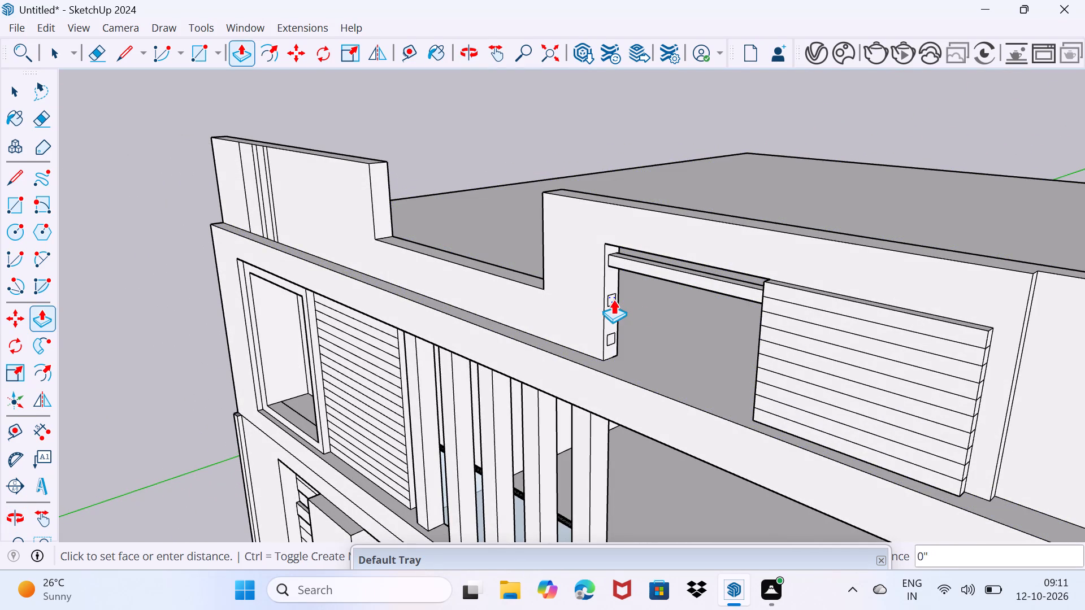
{"action": "left_click", "coordinate": [774, 346]}
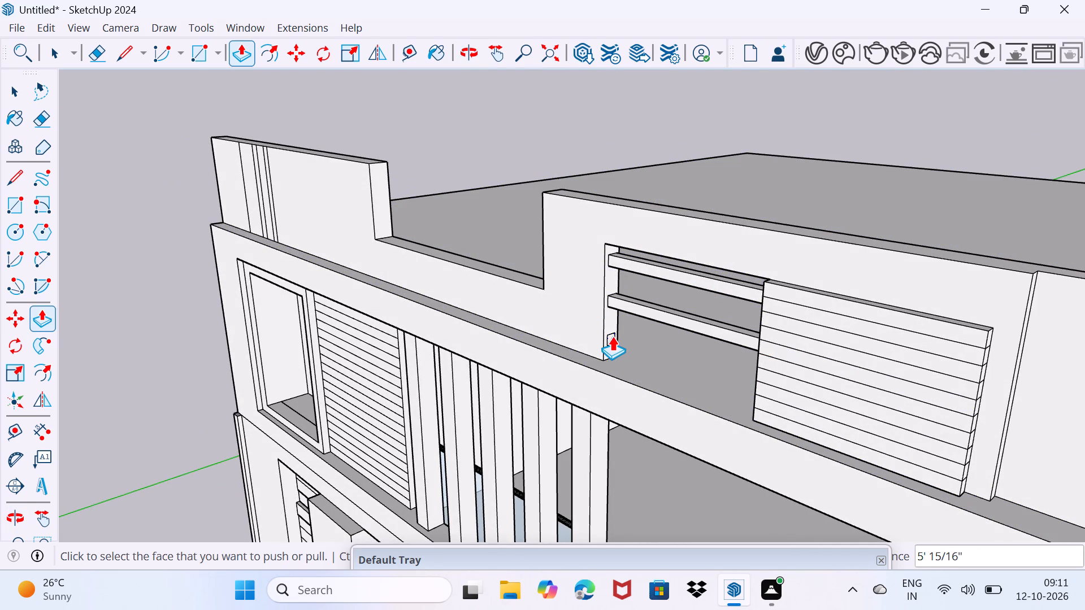
{"action": "scroll", "coordinate": [613, 334], "scroll_direction": "up", "scroll_amount": 6}
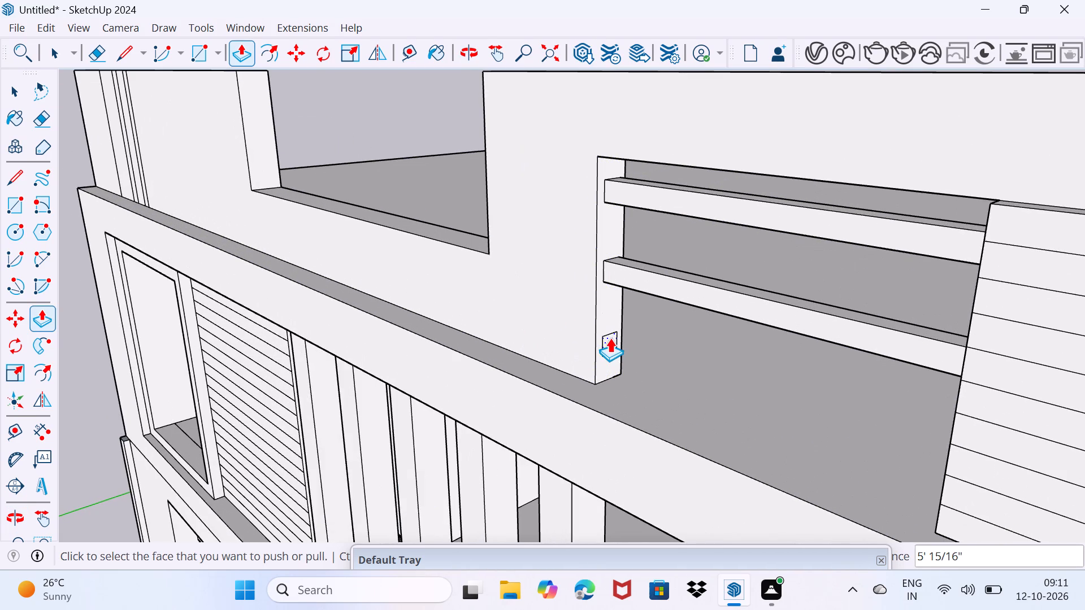
{"action": "left_click", "coordinate": [610, 338]}
{"action": "left_click", "coordinate": [965, 435]}
{"action": "key", "text": "space"}
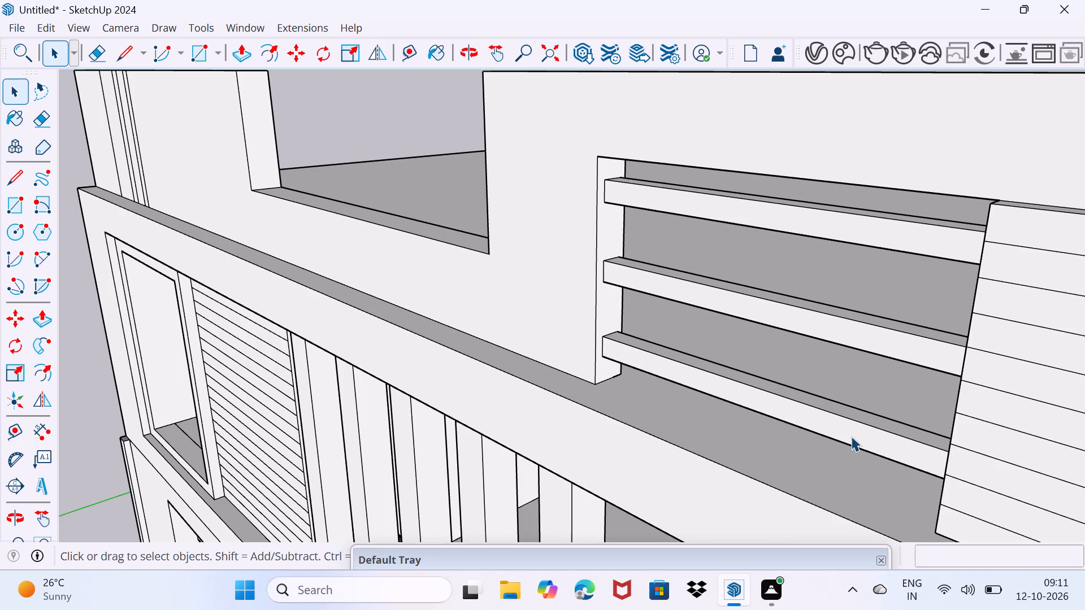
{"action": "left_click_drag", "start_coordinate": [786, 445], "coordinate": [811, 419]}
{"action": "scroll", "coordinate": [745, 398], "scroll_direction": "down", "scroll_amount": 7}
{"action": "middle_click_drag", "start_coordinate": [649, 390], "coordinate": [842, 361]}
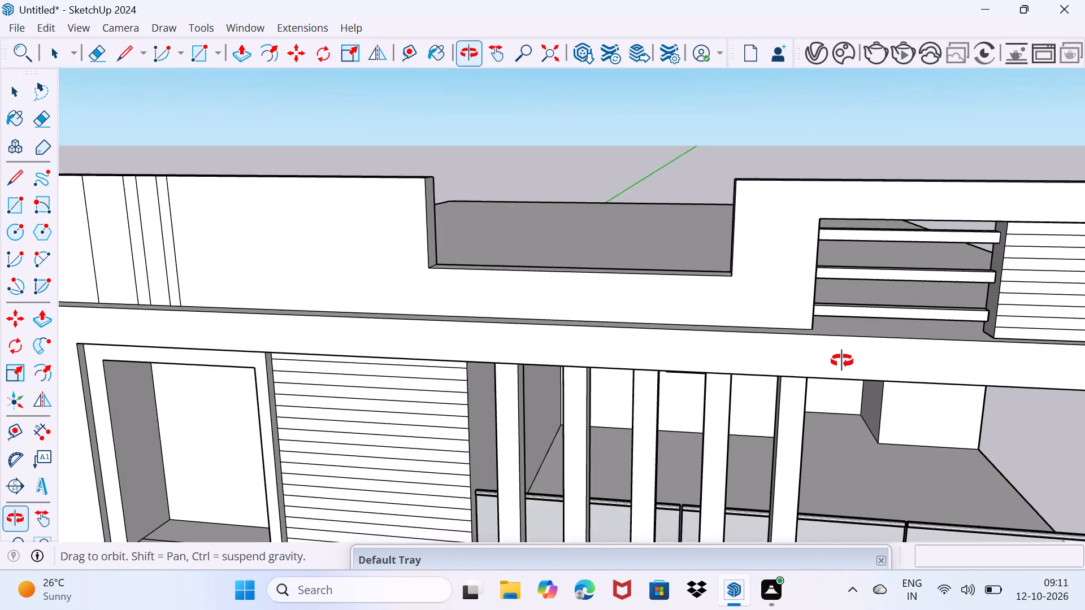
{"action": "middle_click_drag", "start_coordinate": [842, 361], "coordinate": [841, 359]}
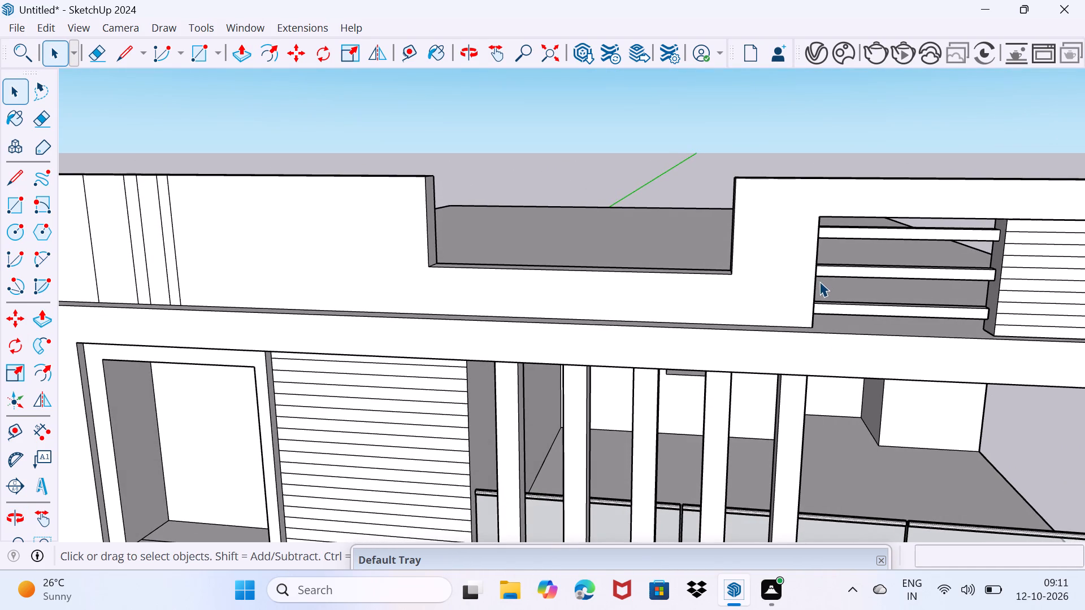
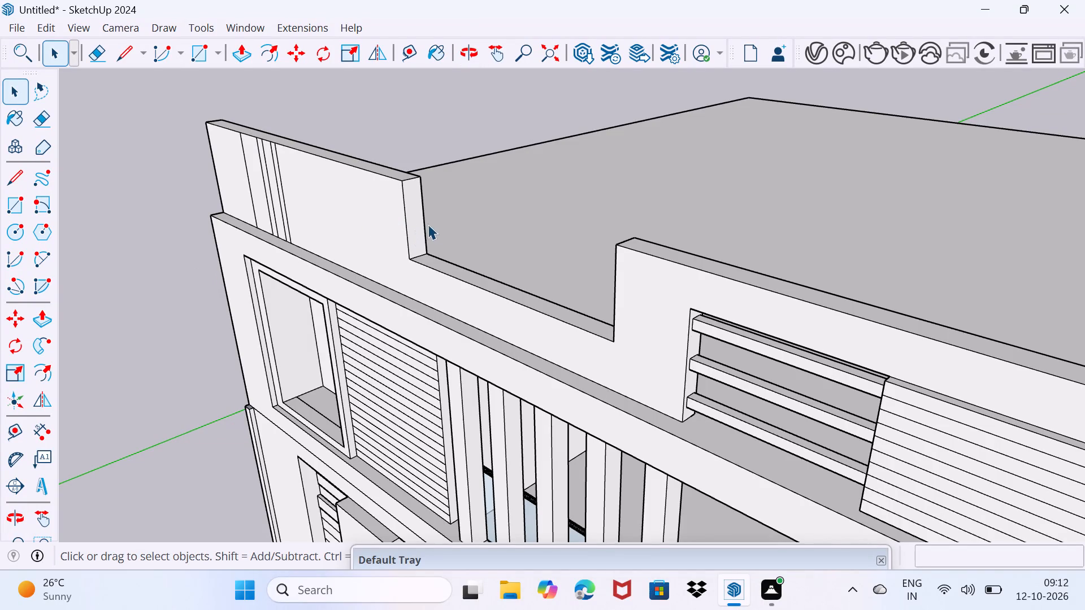
Draw a square about 6 5/16" per side near the top of the end face at the open-topped parapet gap.
{"action": "middle_click_drag", "start_coordinate": [562, 242], "coordinate": [499, 241]}
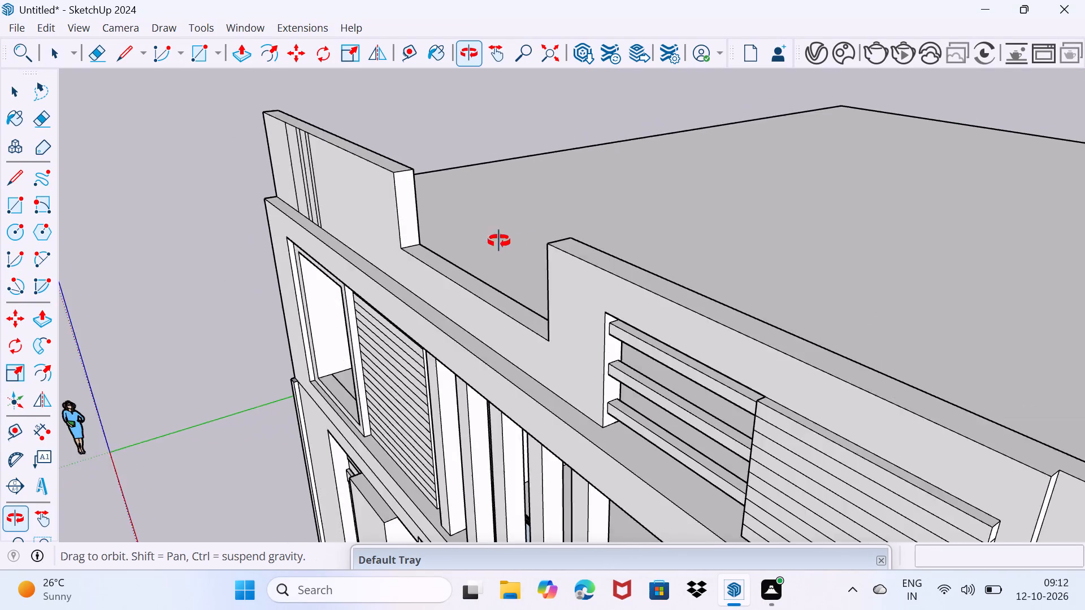
{"action": "middle_click_drag", "start_coordinate": [499, 241], "coordinate": [651, 215]}
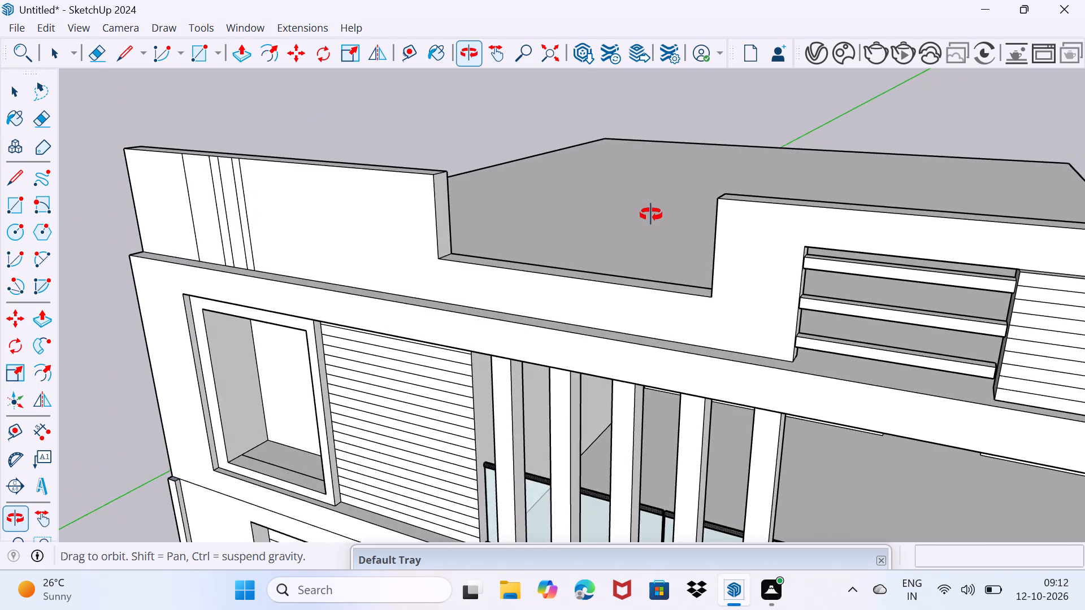
{"action": "middle_click_drag", "start_coordinate": [651, 215], "coordinate": [465, 246]}
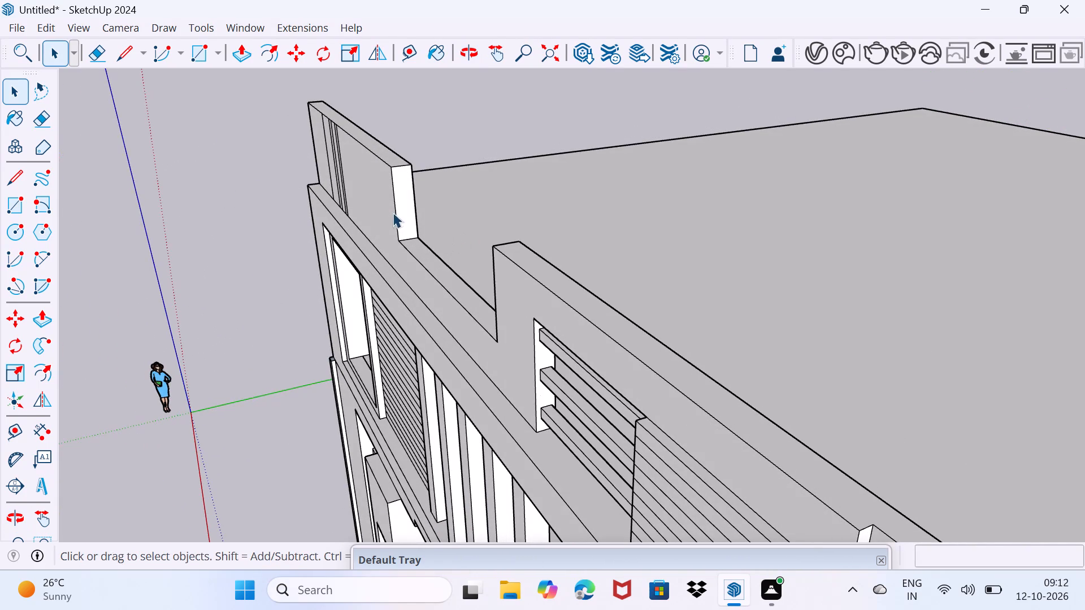
{"action": "scroll", "coordinate": [392, 211], "scroll_direction": "up", "scroll_amount": 7}
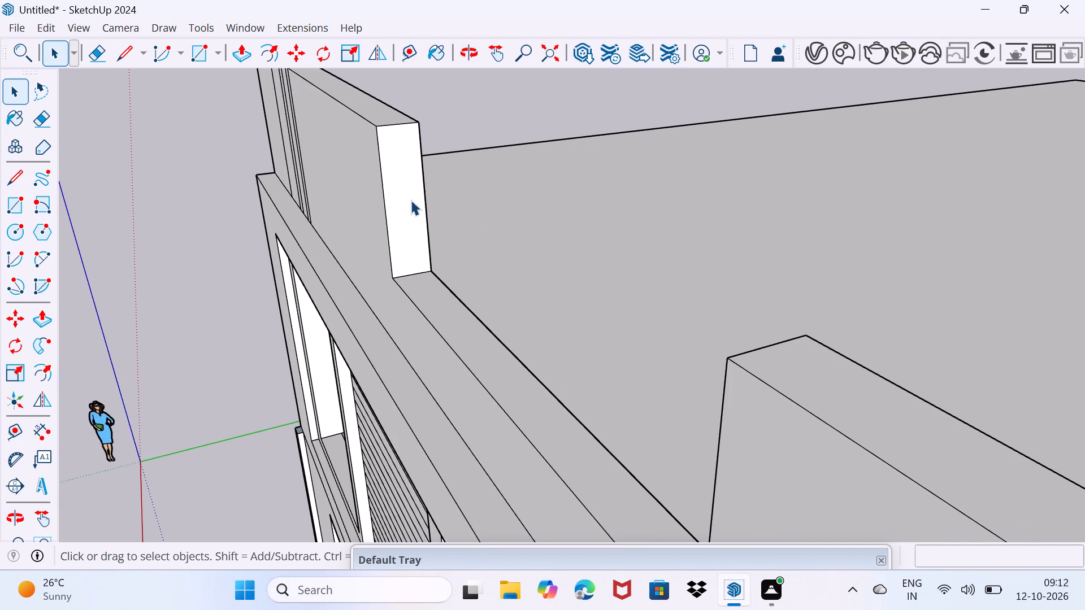
{"action": "key", "text": "r"}
{"action": "left_click", "coordinate": [385, 147]}
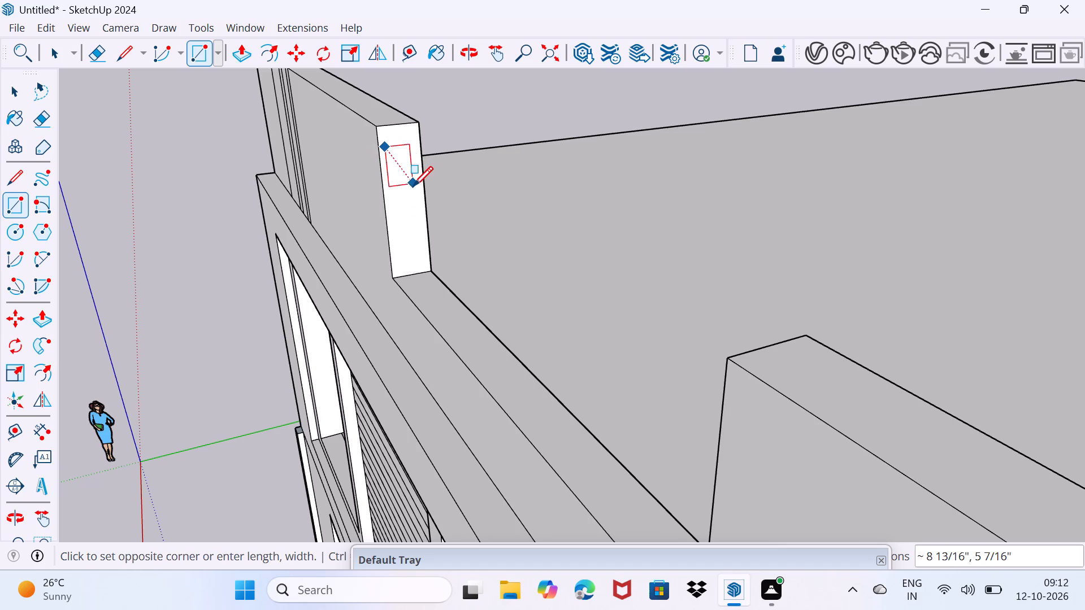
{"action": "scroll", "coordinate": [411, 185], "scroll_direction": "up", "scroll_amount": 8}
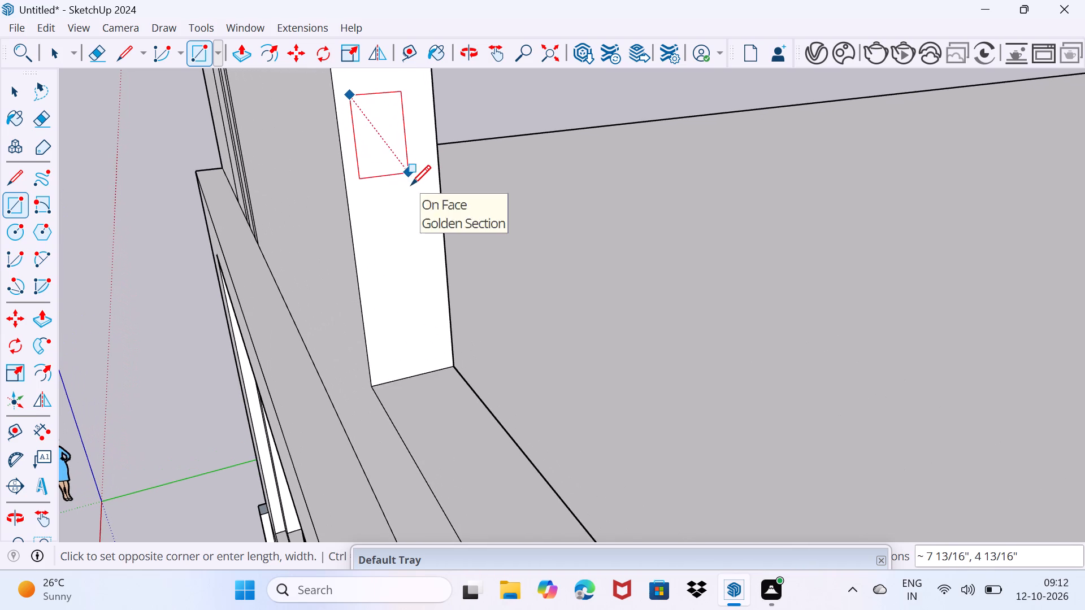
{"action": "left_click", "coordinate": [422, 156]}
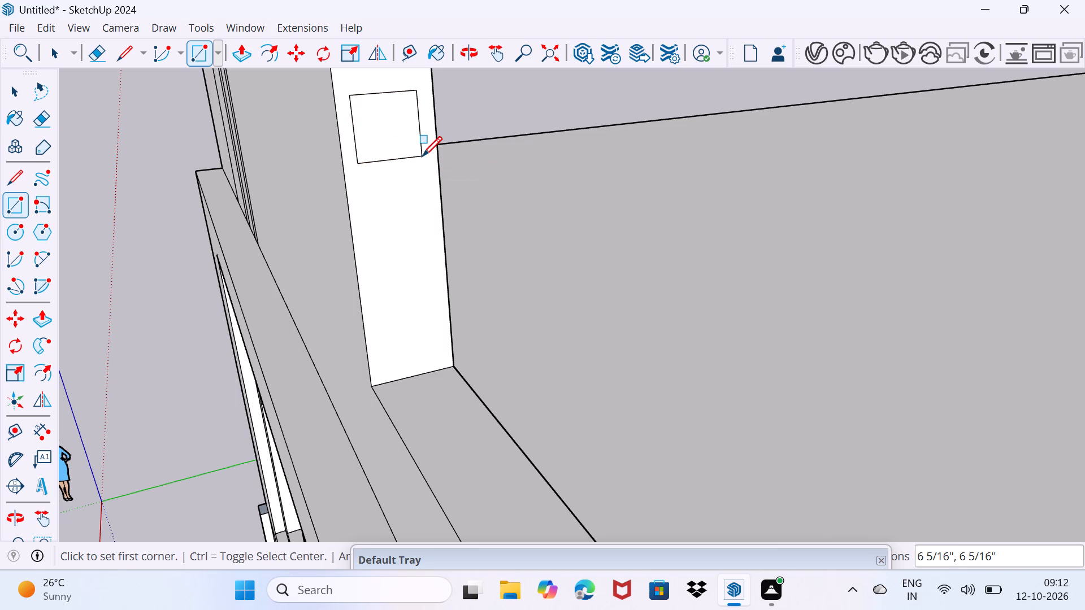
{"action": "key", "text": "space"}
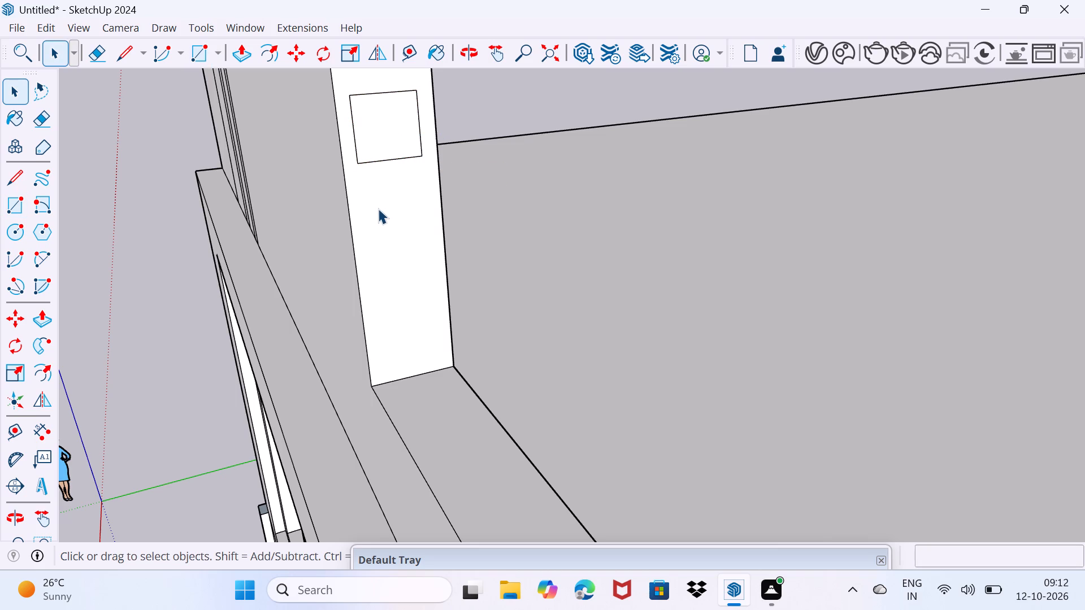
Draw a rectangle about 3 11/16" by 3" below the square on the parapet gap's end face.
{"action": "key", "text": "r"}
{"action": "left_click", "coordinate": [380, 220]}
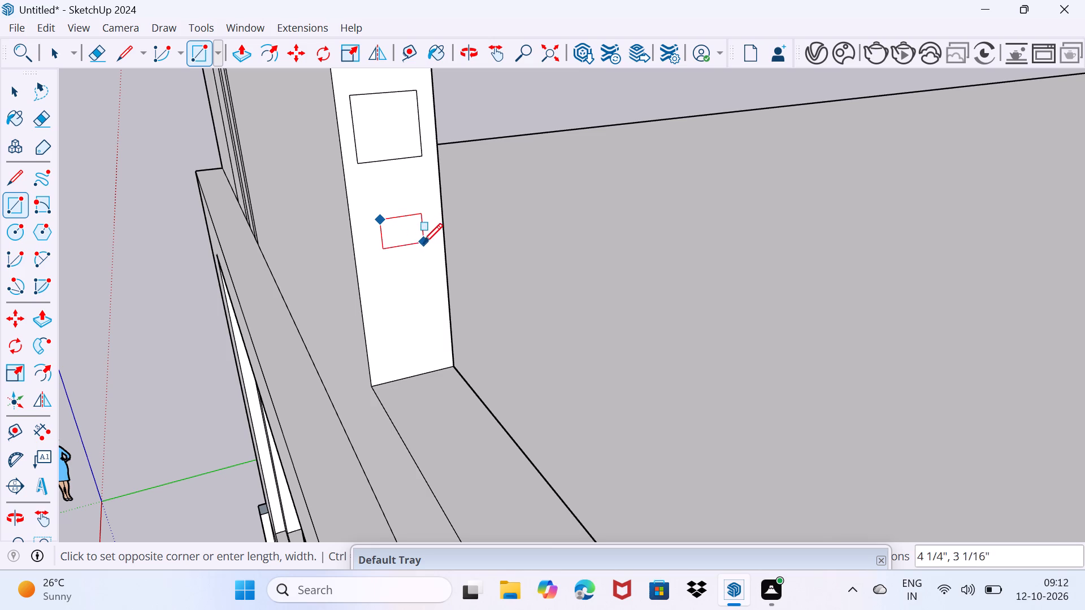
{"action": "scroll", "coordinate": [419, 243], "scroll_direction": "up", "scroll_amount": 8}
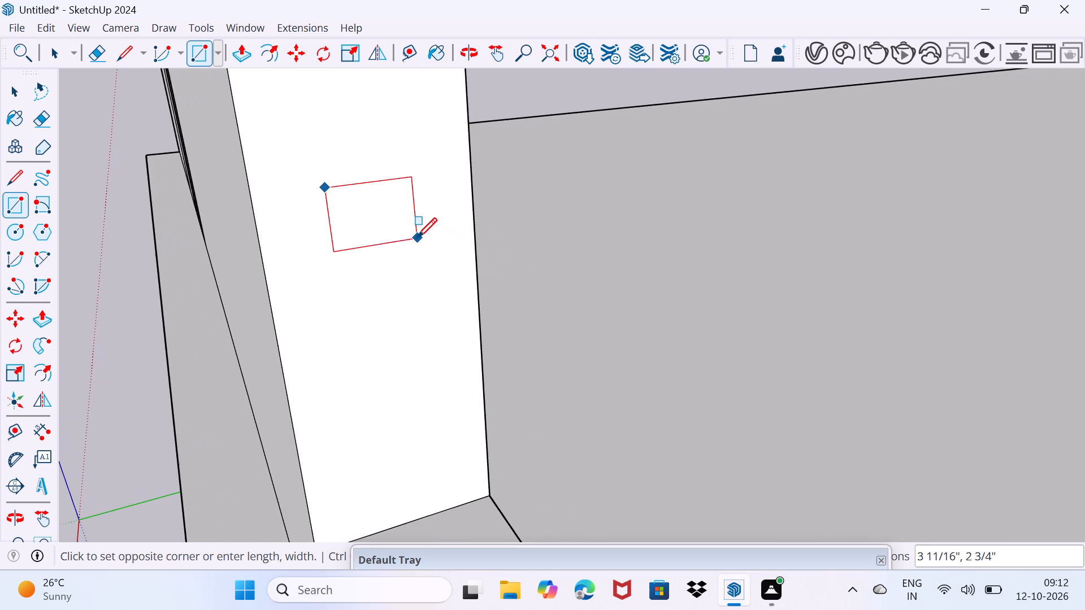
{"action": "left_click", "coordinate": [417, 242]}
{"action": "key", "text": "space"}
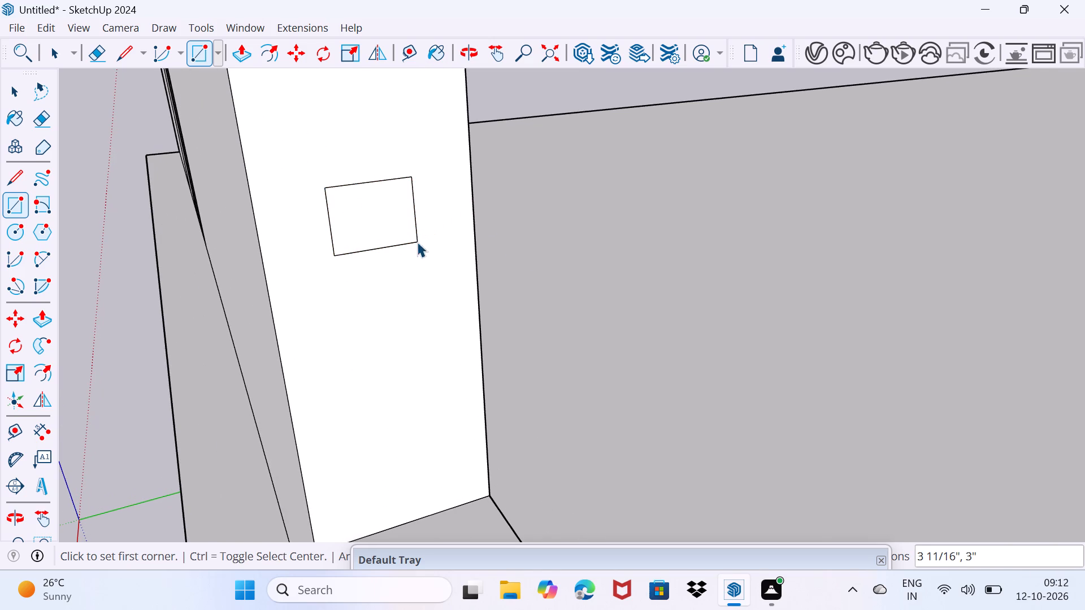
Copy the small rectangle's four edges about 9 1/16" straight down the end face.
{"action": "left_click", "coordinate": [364, 250]}
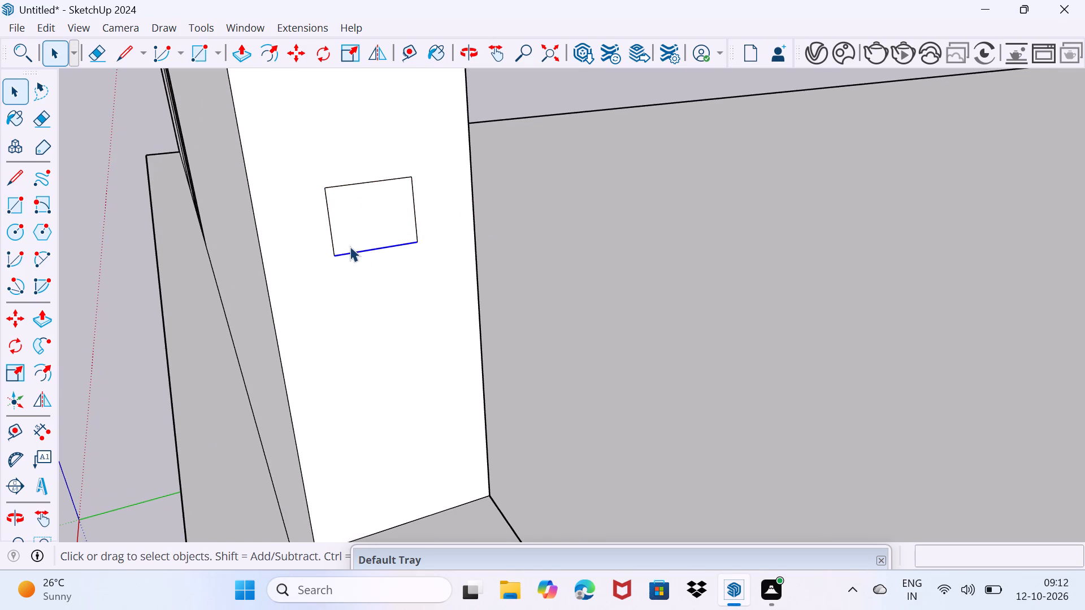
{"action": "left_click", "coordinate": [330, 237], "text": "ctrl"}
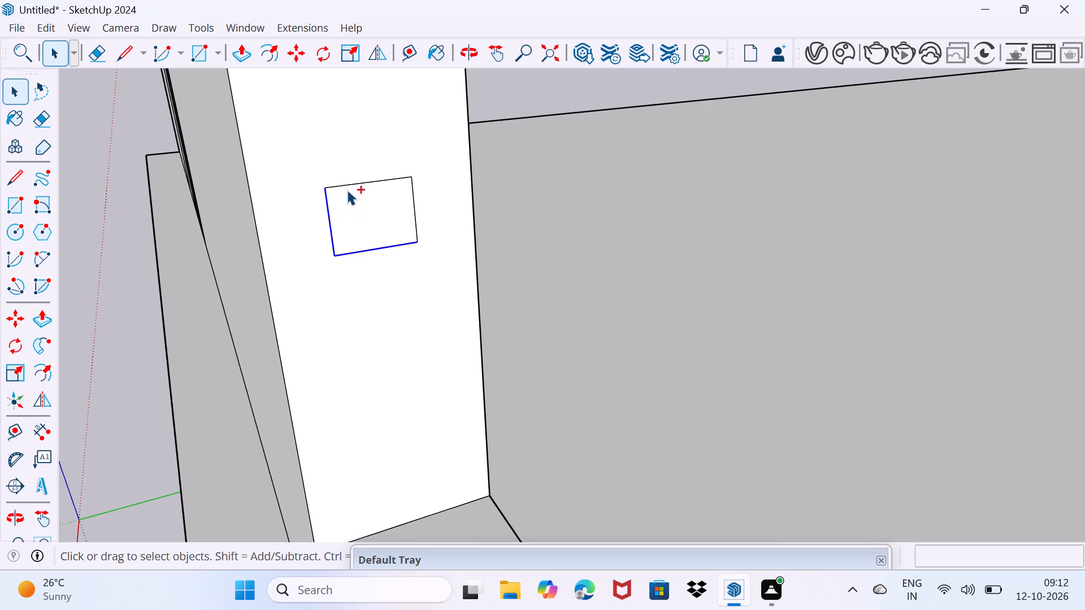
{"action": "left_click", "coordinate": [349, 182], "text": "ctrl"}
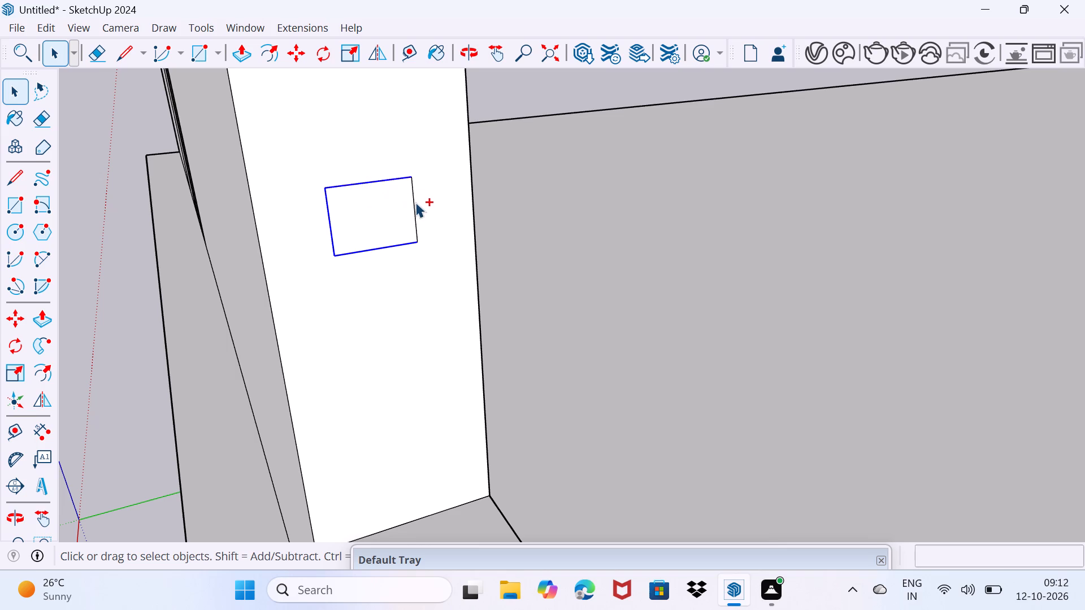
{"action": "left_click", "coordinate": [414, 204], "text": "ctrl"}
{"action": "key", "text": "m"}
{"action": "left_click", "coordinate": [336, 256]}
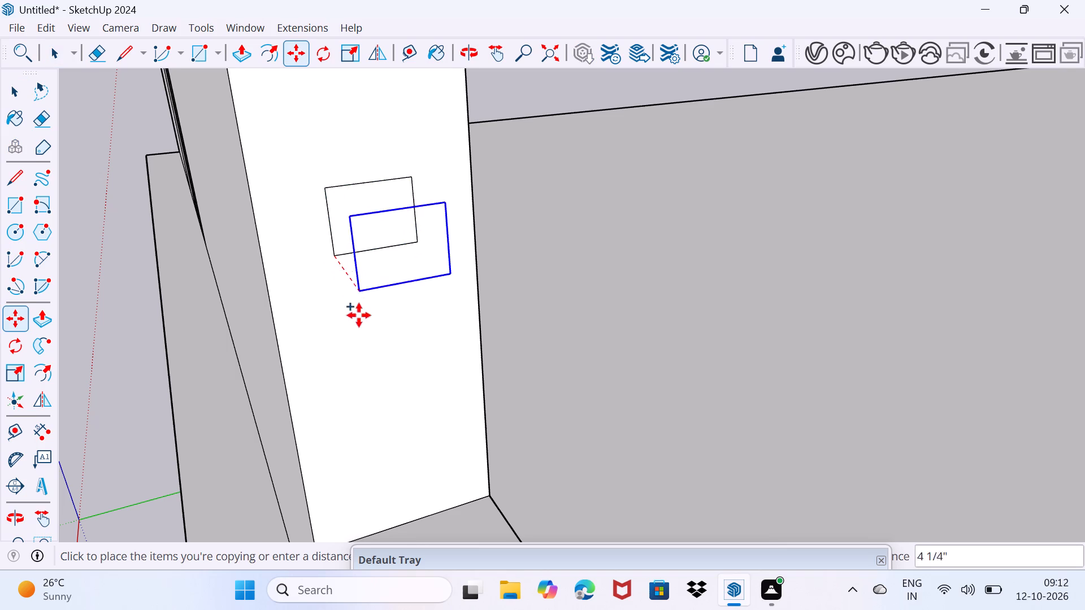
{"action": "scroll", "coordinate": [339, 358], "scroll_direction": "down", "scroll_amount": 5}
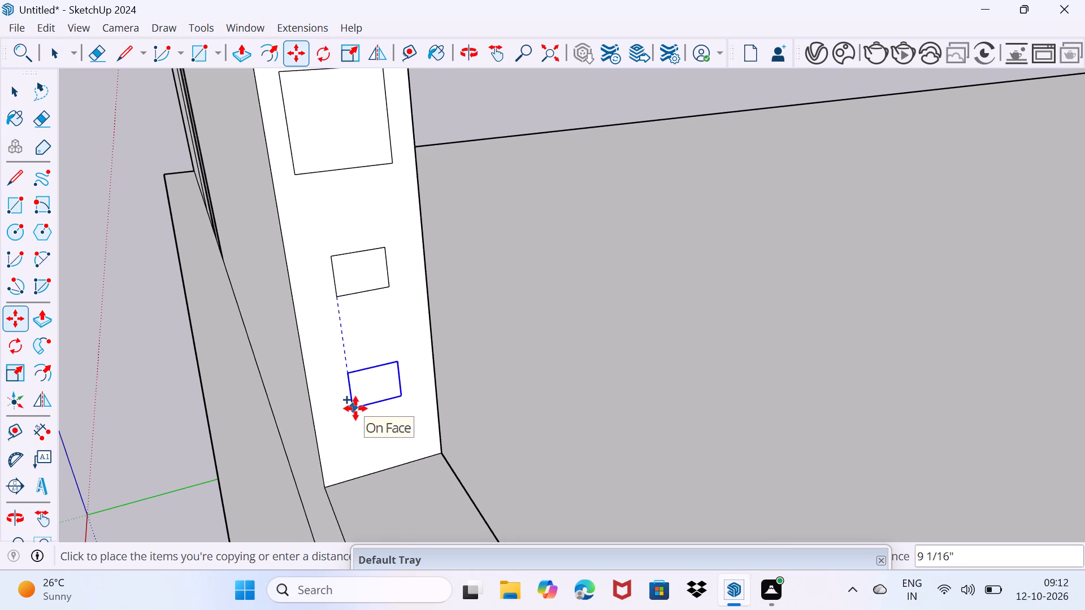
{"action": "left_click", "coordinate": [355, 408]}
{"action": "key", "text": "space"}
{"action": "left_click_drag", "start_coordinate": [359, 393], "coordinate": [376, 364]}
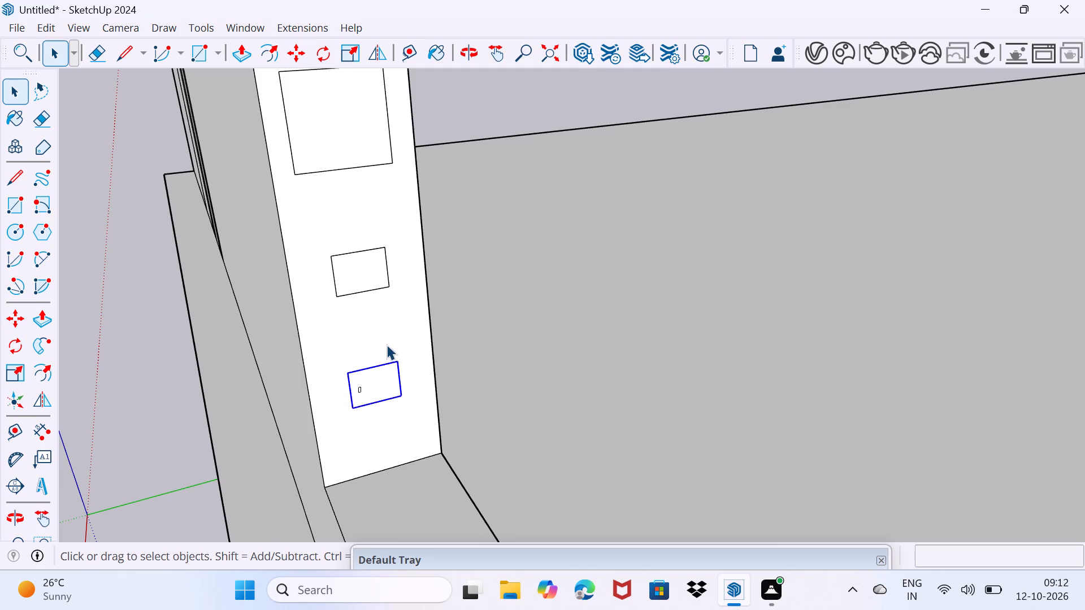
Push/Pull the top square about 9' 11 13/16" across the parapet gap to the opposite end face.
{"action": "scroll", "coordinate": [346, 337], "scroll_direction": "down", "scroll_amount": 6}
{"action": "middle_click_drag", "start_coordinate": [336, 341], "coordinate": [424, 324]}
{"action": "scroll", "coordinate": [424, 324], "scroll_direction": "down", "scroll_amount": 5}
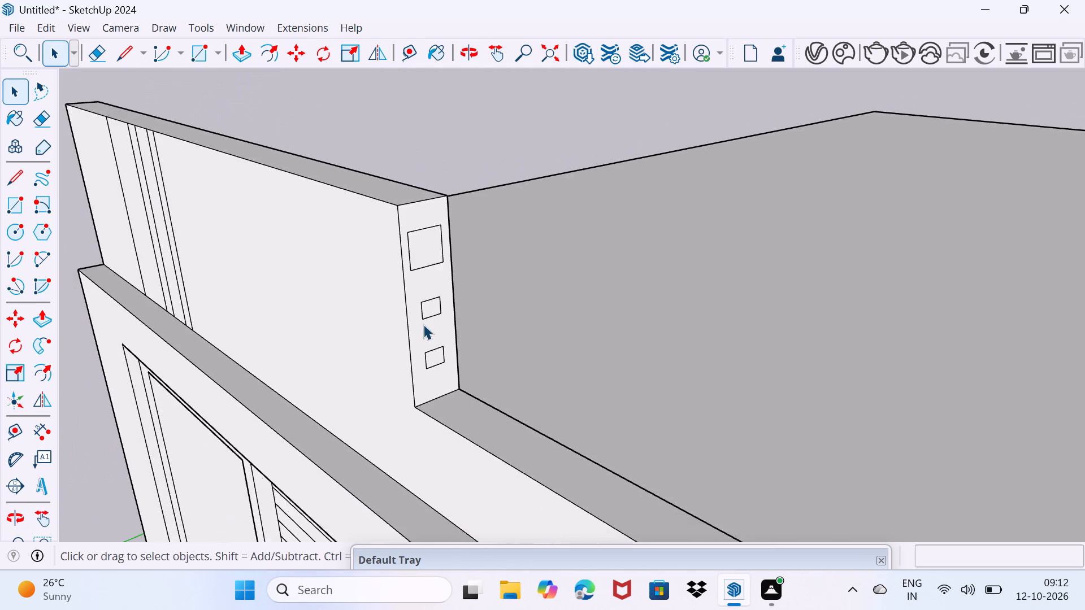
{"action": "middle_click_drag", "start_coordinate": [423, 324], "coordinate": [237, 267]}
{"action": "scroll", "coordinate": [237, 267], "scroll_direction": "down", "scroll_amount": 3, "text": "shift"}
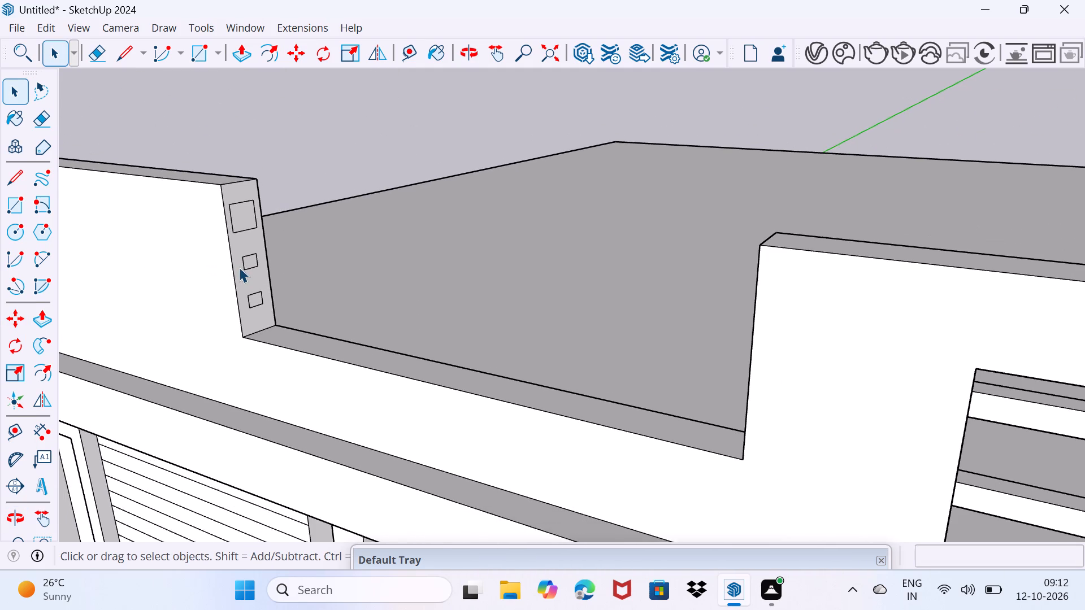
{"action": "scroll", "coordinate": [242, 216], "scroll_direction": "up", "scroll_amount": 2}
{"action": "left_click", "coordinate": [242, 215]}
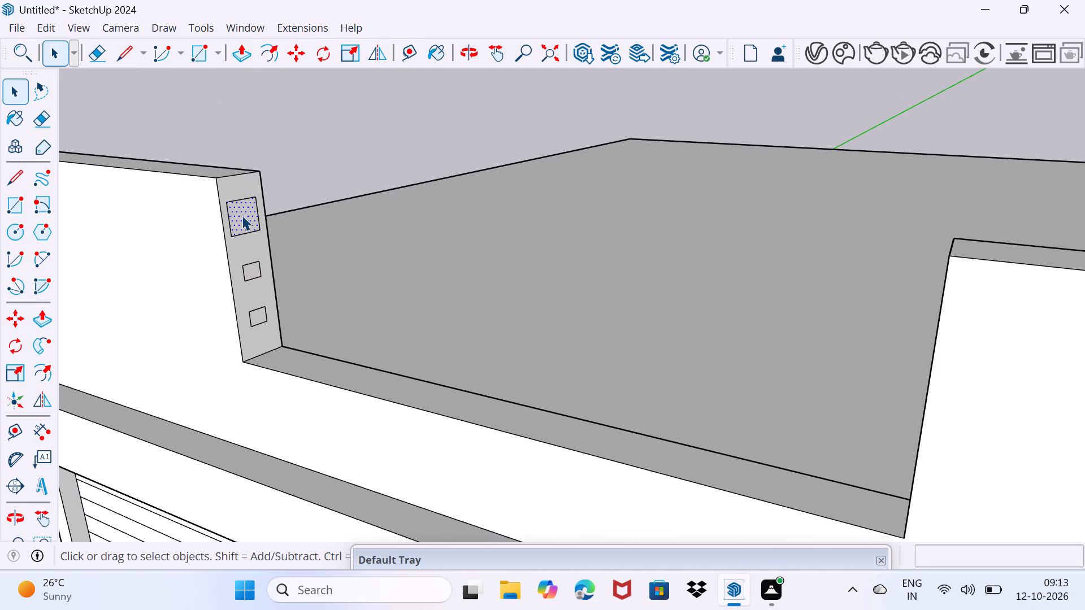
{"action": "key", "text": "p"}
{"action": "left_click", "coordinate": [242, 215]}
{"action": "scroll", "coordinate": [434, 249], "scroll_direction": "down", "scroll_amount": 3}
{"action": "middle_click_drag", "start_coordinate": [435, 249], "coordinate": [592, 239]}
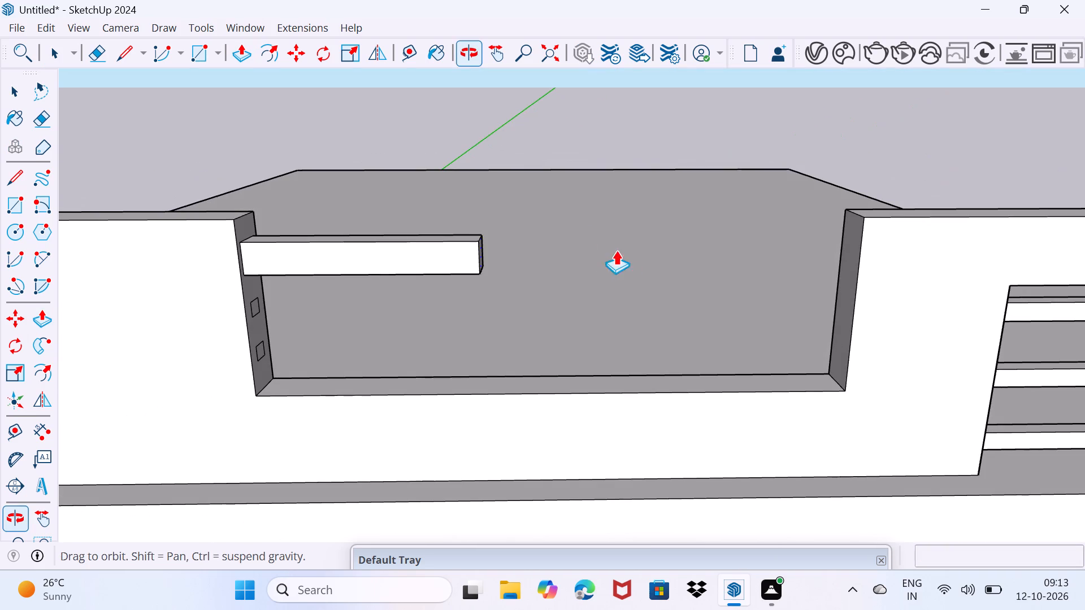
{"action": "left_click", "coordinate": [869, 259]}
Push/Pull the middle rectangle across the parapet gap to the opposite end face.
{"action": "scroll", "coordinate": [233, 307], "scroll_direction": "up", "scroll_amount": 8}
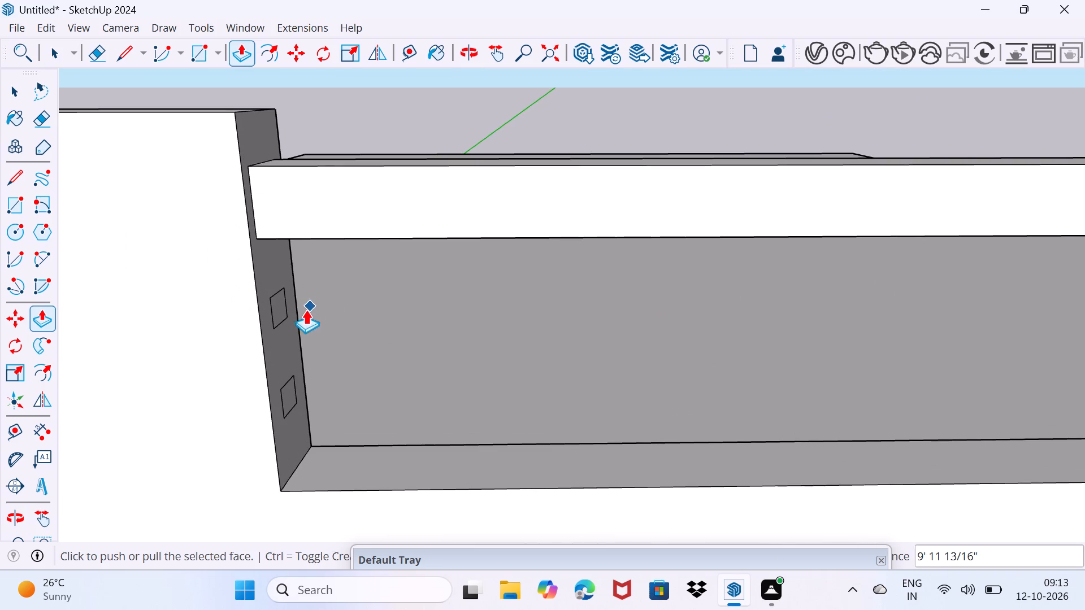
{"action": "scroll", "coordinate": [302, 311], "scroll_direction": "up", "scroll_amount": 6}
{"action": "key", "text": "space"}
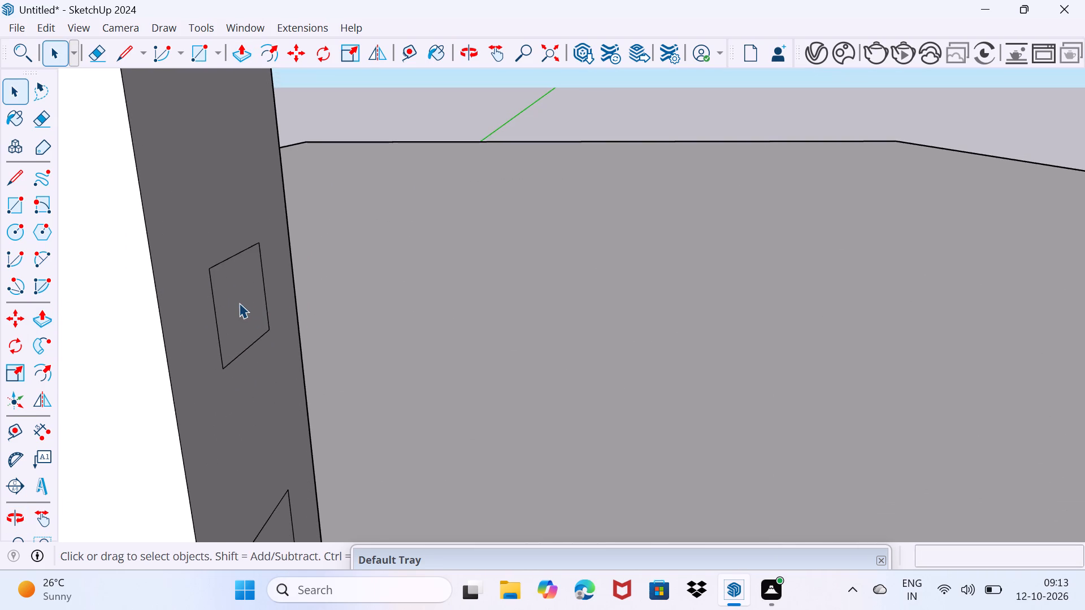
{"action": "left_click", "coordinate": [239, 303]}
{"action": "key", "text": "p"}
{"action": "left_click", "coordinate": [240, 299]}
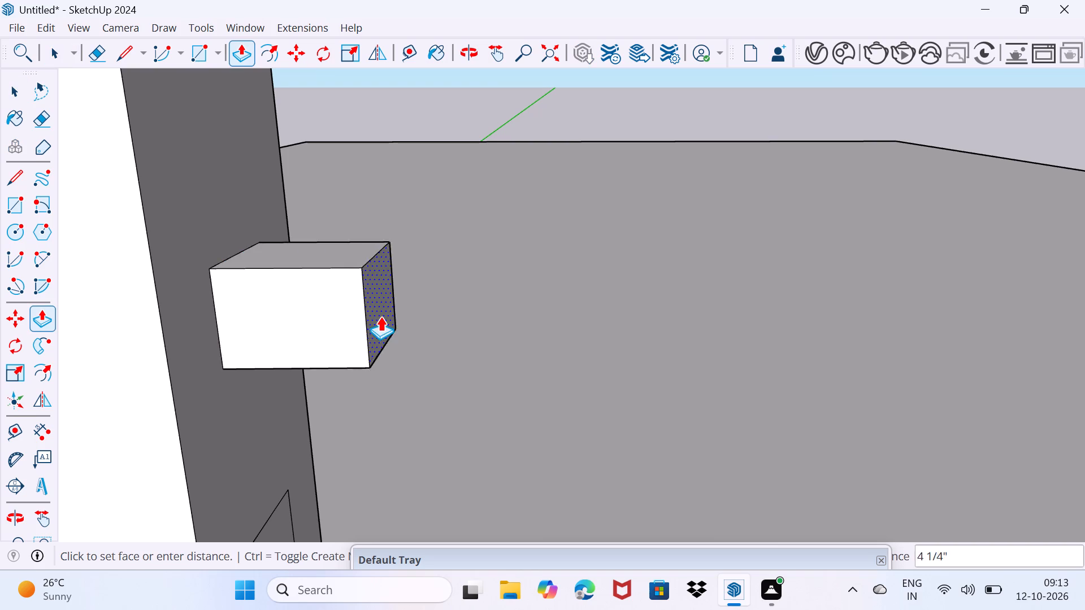
{"action": "scroll", "coordinate": [380, 316], "scroll_direction": "down", "scroll_amount": 19}
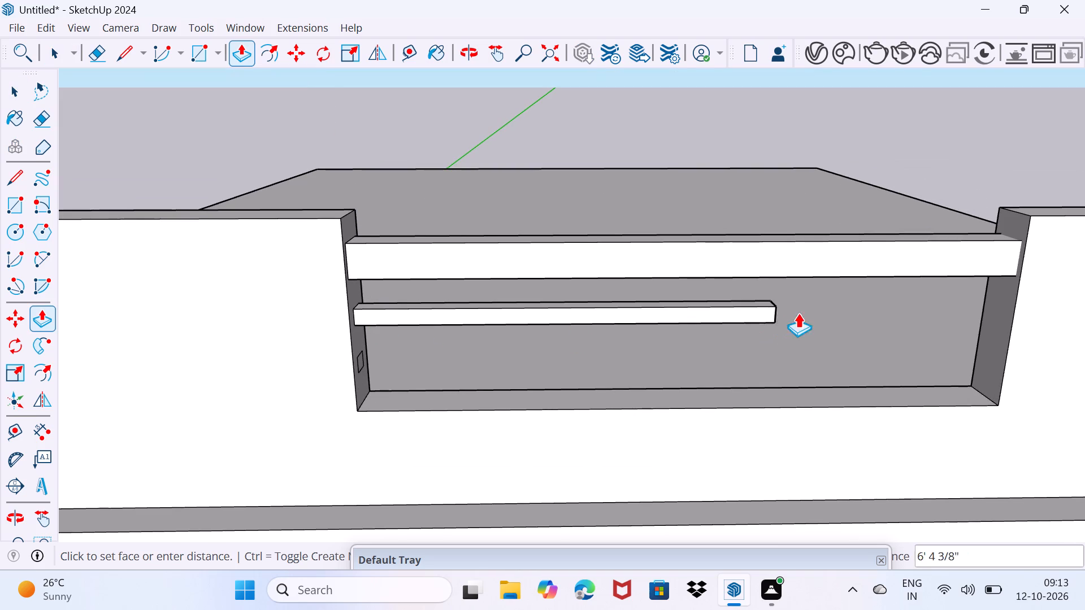
{"action": "left_click", "coordinate": [1017, 319]}
{"action": "key", "text": "space"}
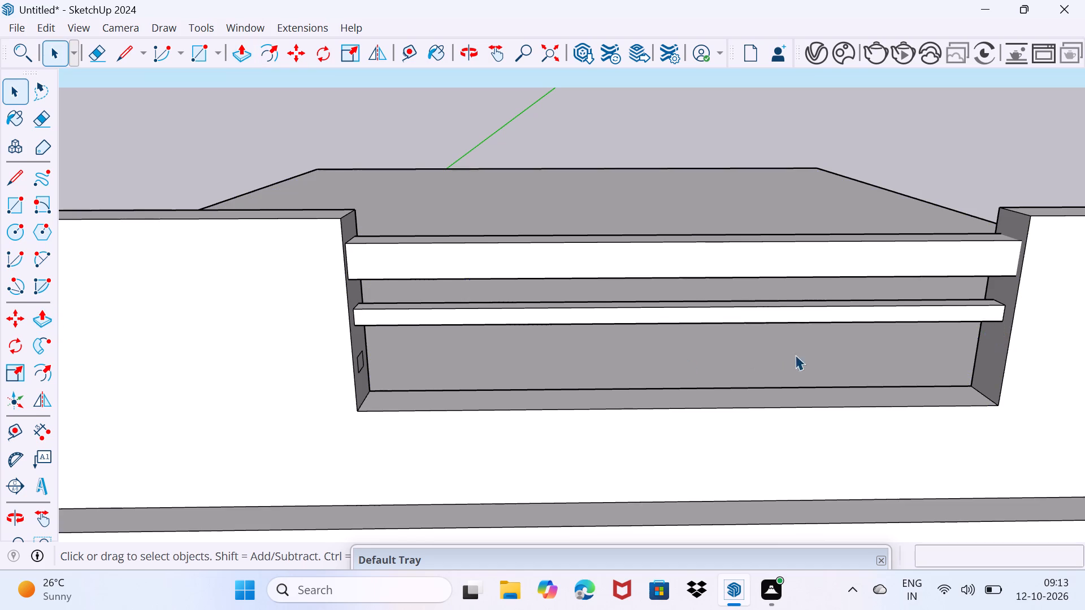
Push/Pull the bottom rectangle across the parapet gap to the opposite end face.
{"action": "scroll", "coordinate": [462, 356], "scroll_direction": "up", "scroll_amount": 5}
{"action": "middle_click_drag", "start_coordinate": [321, 372], "coordinate": [251, 375]}
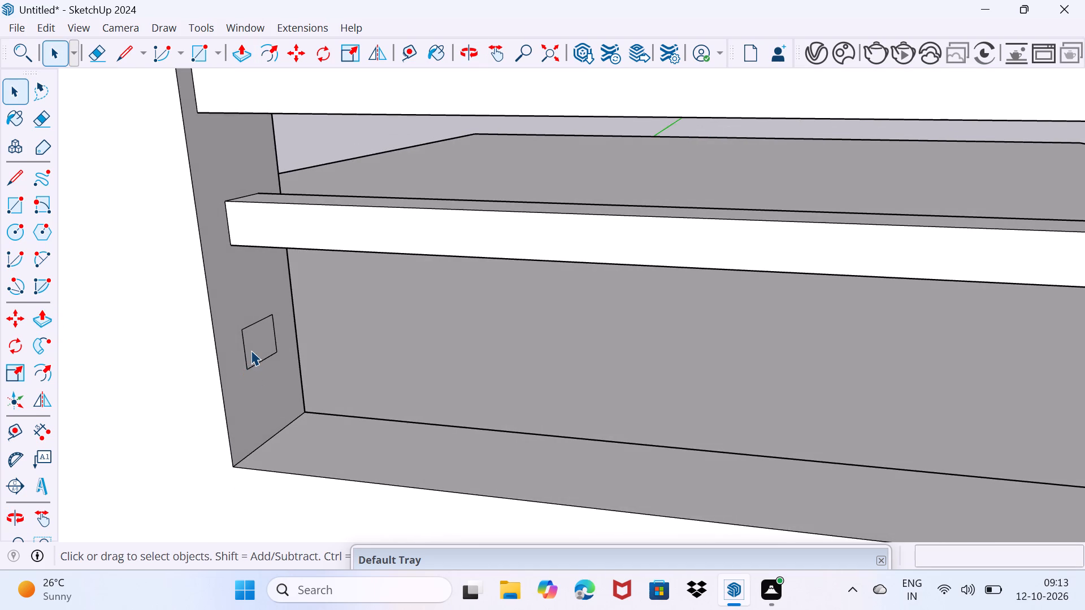
{"action": "left_click", "coordinate": [251, 349]}
{"action": "key", "text": "p"}
{"action": "left_click", "coordinate": [251, 340]}
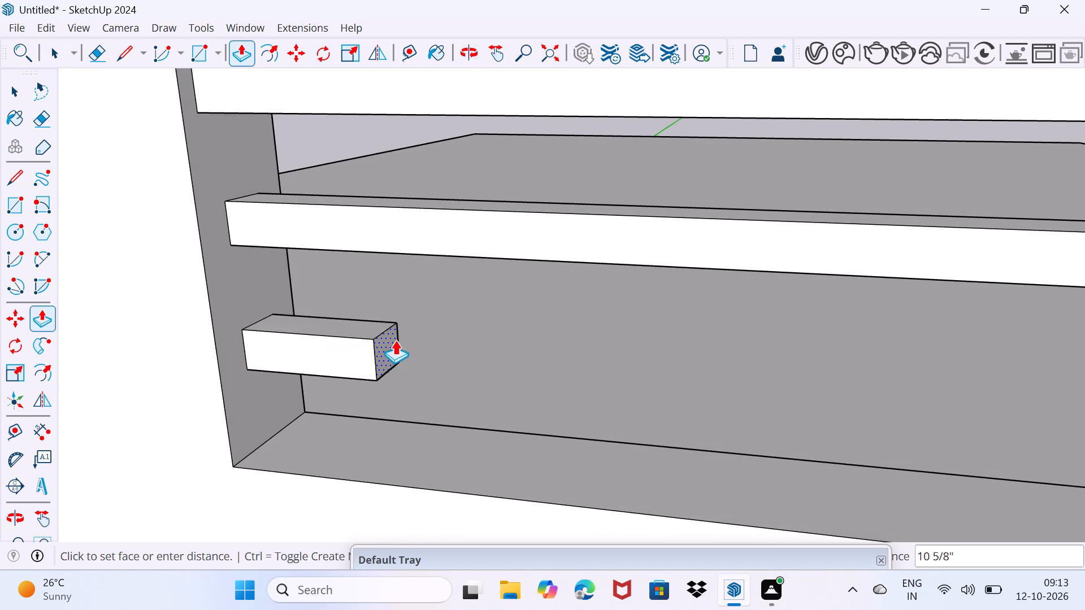
{"action": "scroll", "coordinate": [396, 340], "scroll_direction": "down", "scroll_amount": 15}
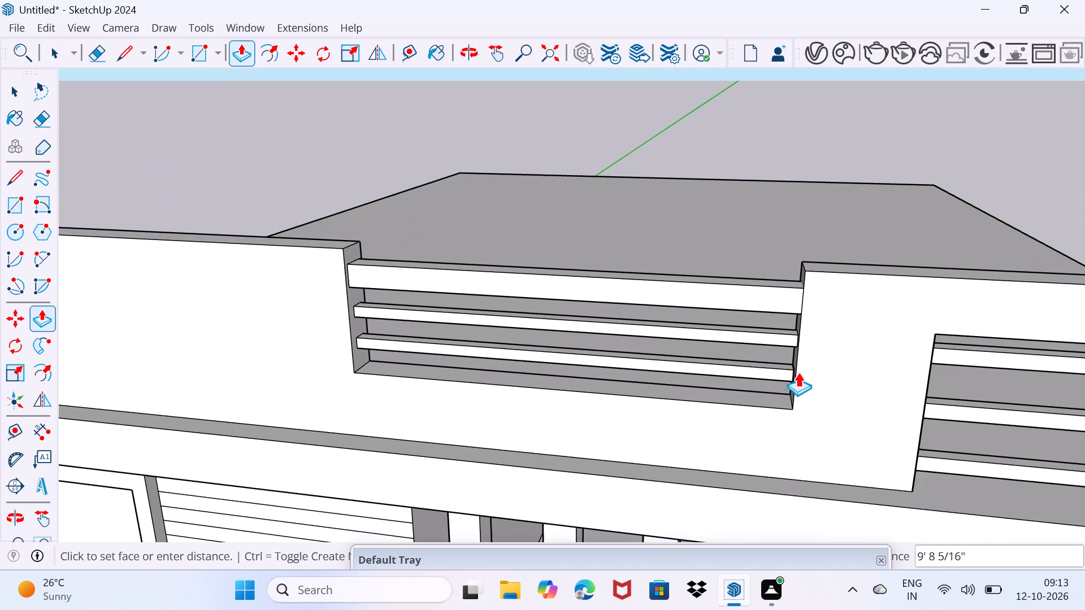
{"action": "left_click", "coordinate": [806, 373]}
{"action": "key", "text": "space"}
{"action": "left_click_drag", "start_coordinate": [806, 373], "coordinate": [813, 365]}
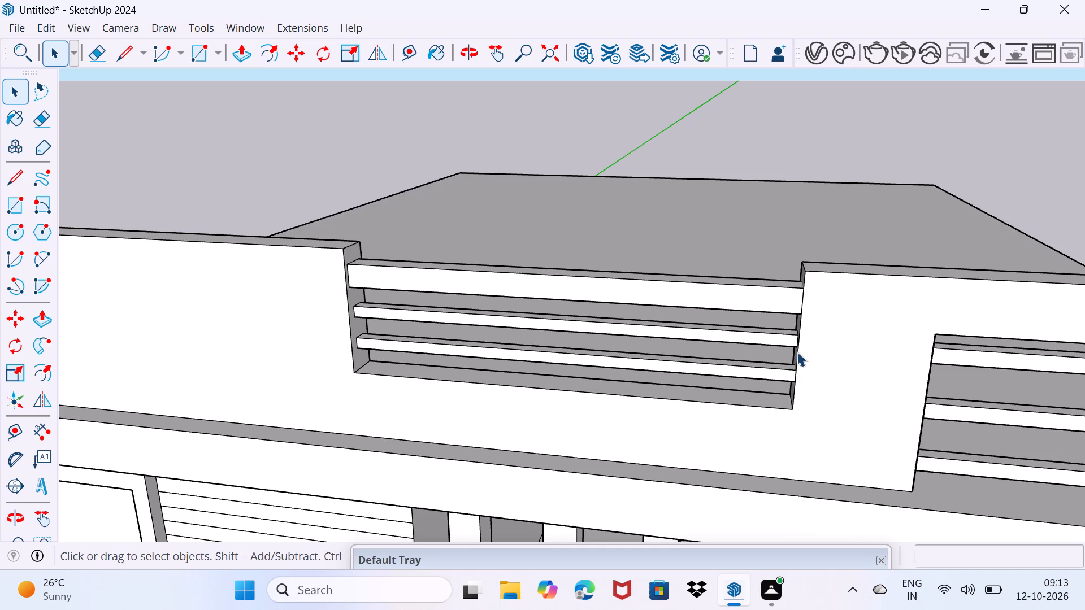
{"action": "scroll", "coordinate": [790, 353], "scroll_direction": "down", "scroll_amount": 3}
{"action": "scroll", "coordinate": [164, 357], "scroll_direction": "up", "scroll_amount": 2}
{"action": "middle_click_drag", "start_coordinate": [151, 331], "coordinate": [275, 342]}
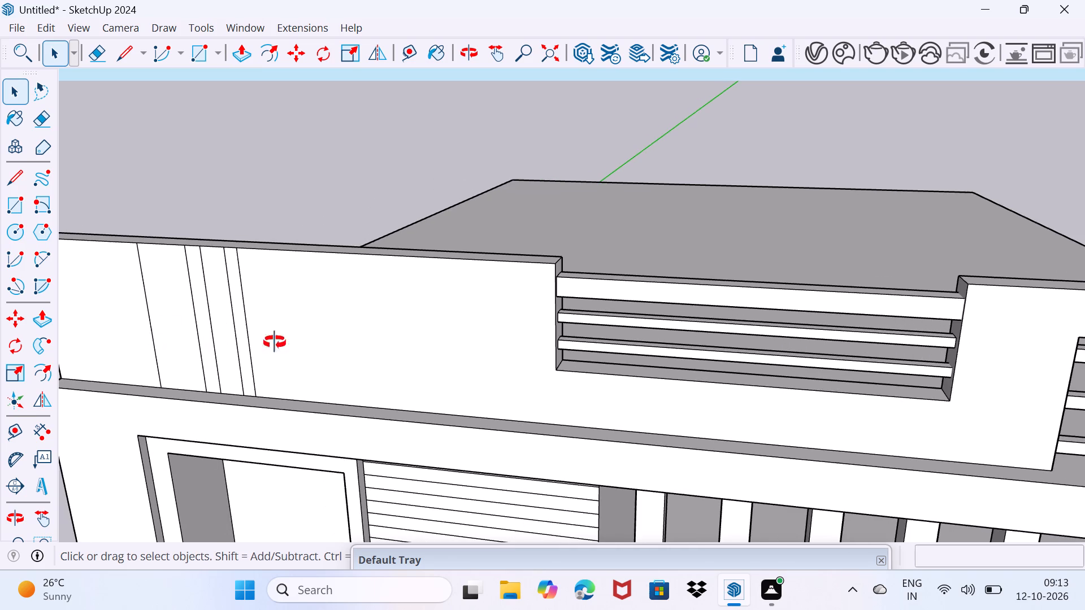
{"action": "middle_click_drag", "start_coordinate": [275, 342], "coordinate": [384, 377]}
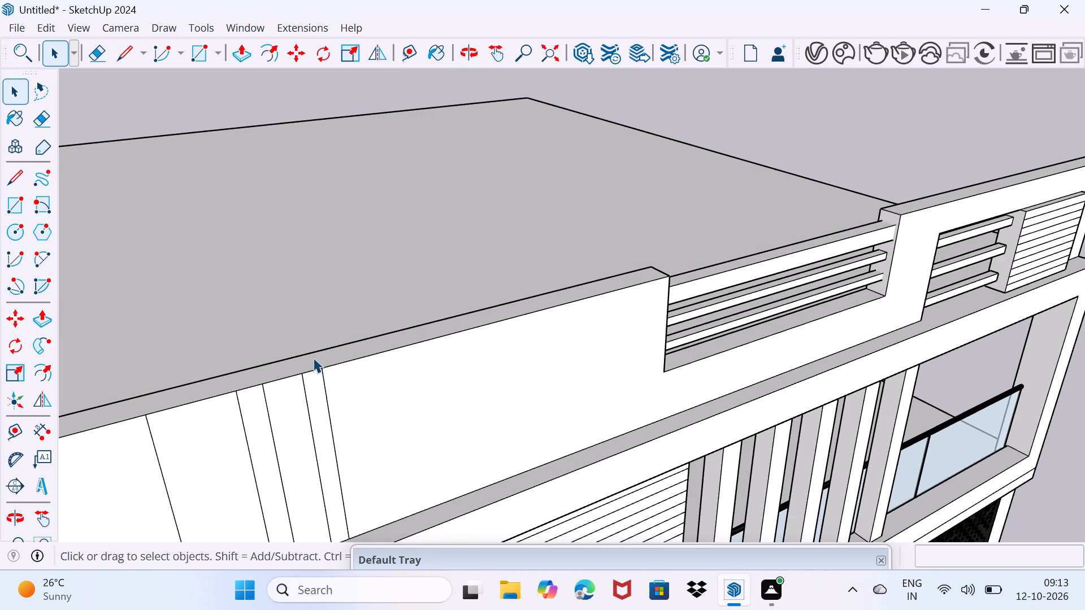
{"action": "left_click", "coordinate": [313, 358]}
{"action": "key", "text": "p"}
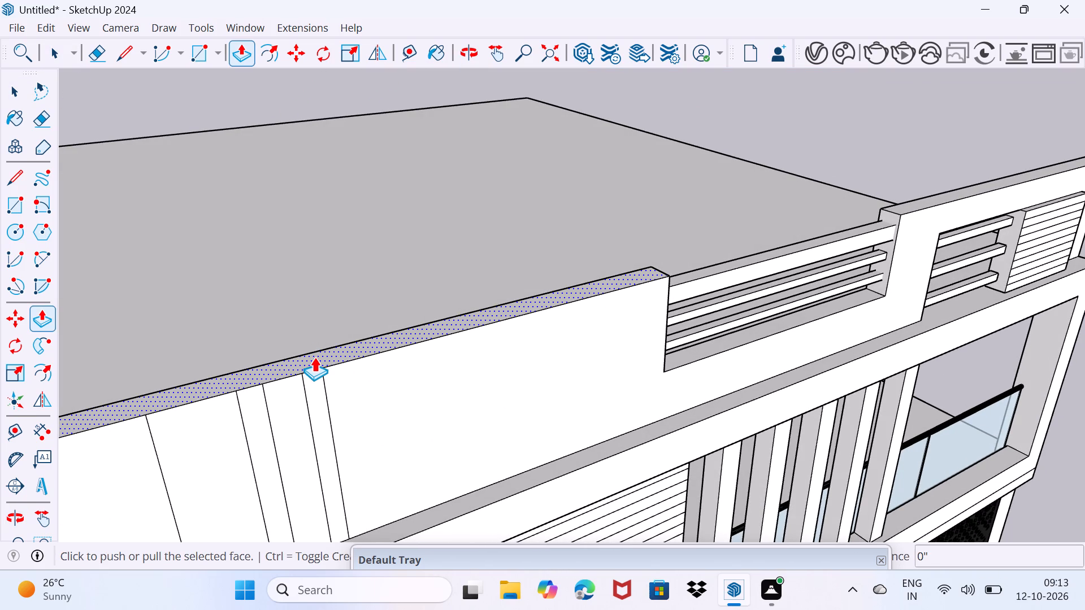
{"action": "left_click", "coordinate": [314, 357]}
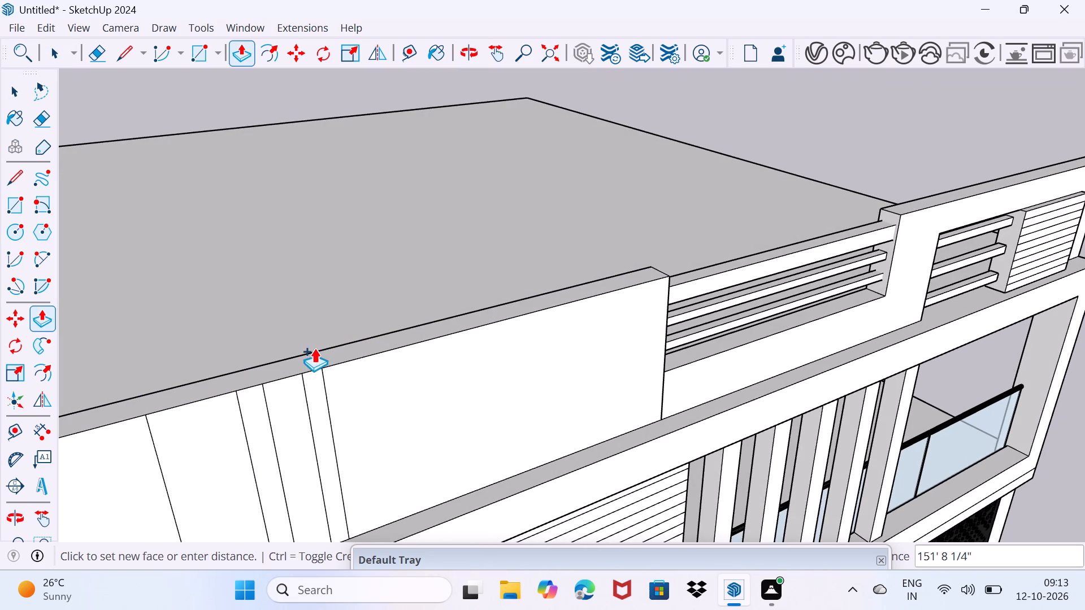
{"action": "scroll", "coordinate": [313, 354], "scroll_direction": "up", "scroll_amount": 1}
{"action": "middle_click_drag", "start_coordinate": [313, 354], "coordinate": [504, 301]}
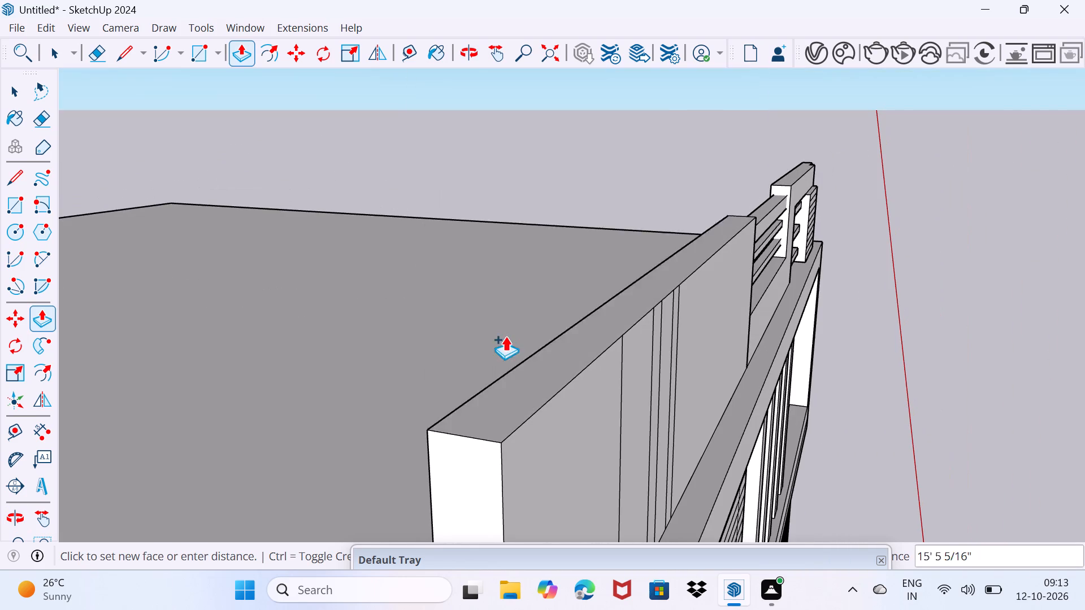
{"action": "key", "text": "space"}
Push/Pull the top face of the solid parapet section with the vertical strips up about 4 1/4" as a separate band.
{"action": "left_click", "coordinate": [491, 408]}
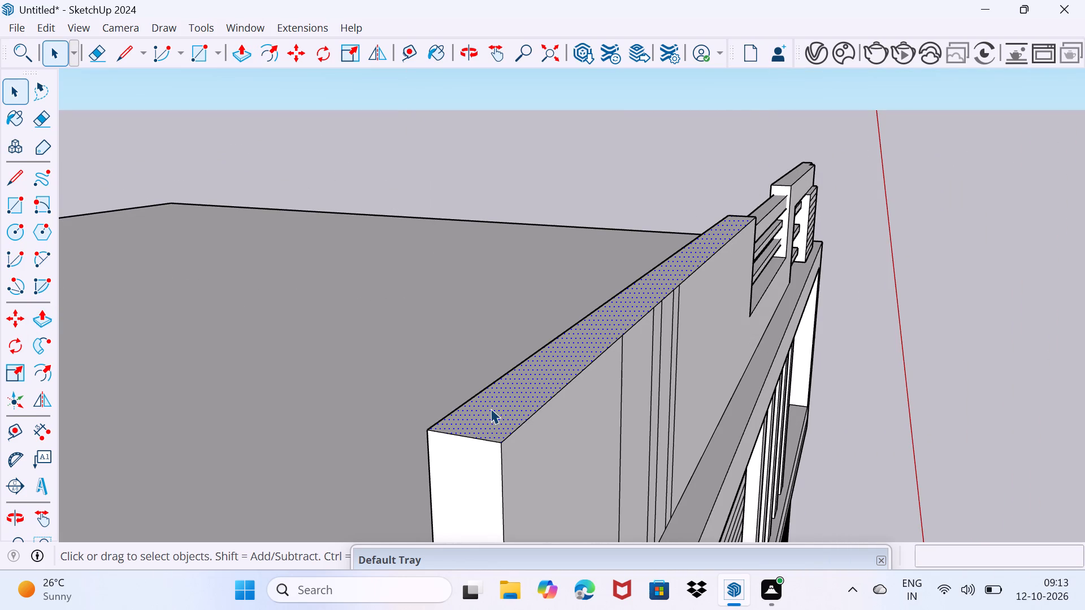
{"action": "key", "text": "p"}
{"action": "left_click", "coordinate": [490, 402]}
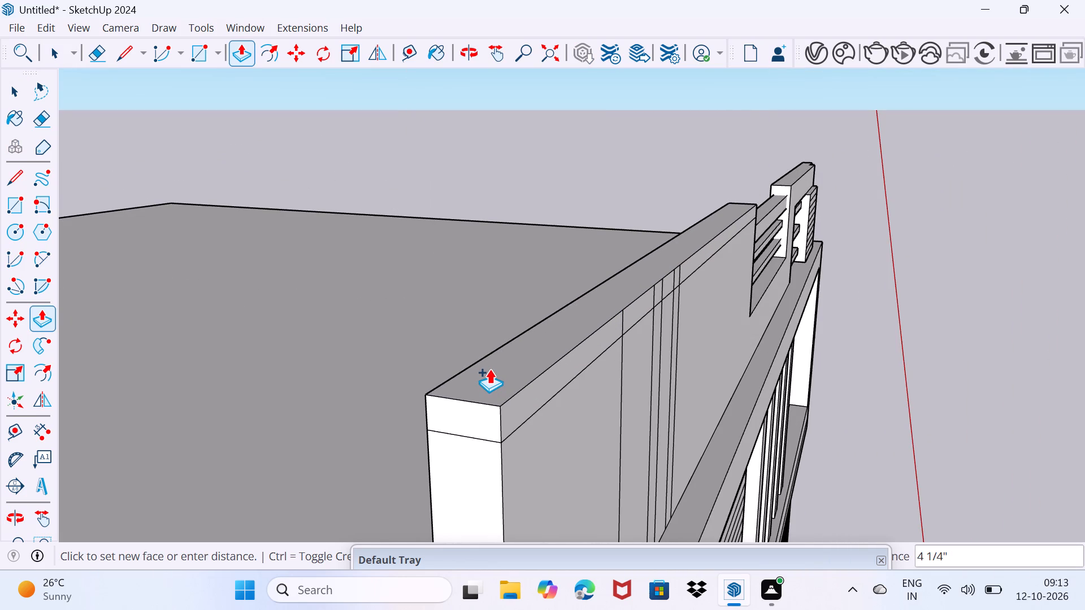
{"action": "left_click", "coordinate": [489, 369]}
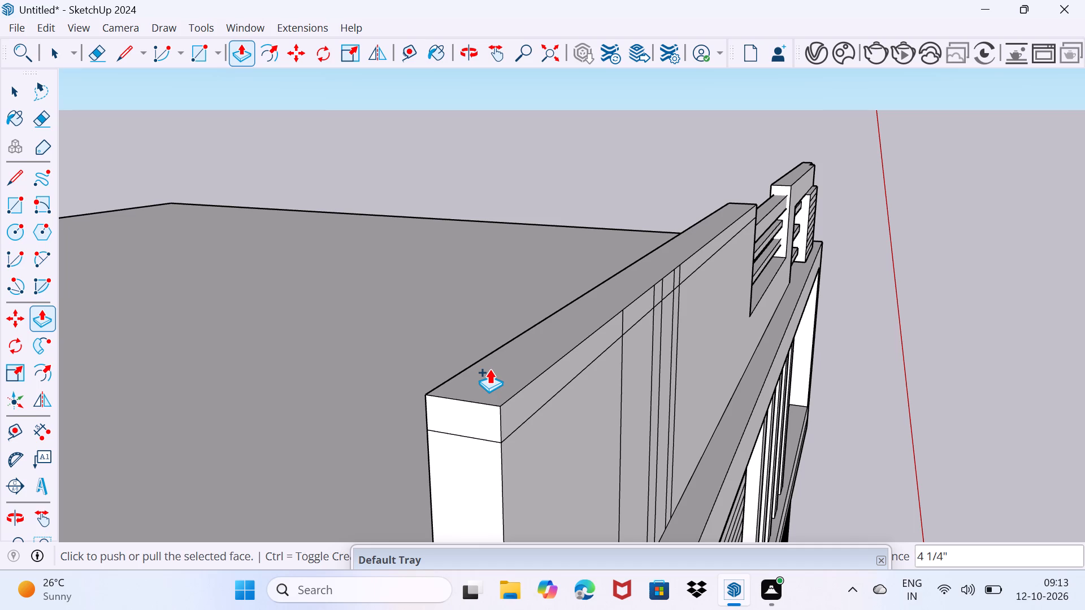
{"action": "key", "text": "space"}
{"action": "left_click_drag", "start_coordinate": [489, 369], "coordinate": [505, 338]}
Erase the five short vertical line segments crossing the new band along the parapet's top.
{"action": "middle_click_drag", "start_coordinate": [587, 390], "coordinate": [227, 351]}
{"action": "scroll", "coordinate": [429, 366], "scroll_direction": "up", "scroll_amount": 2}
{"action": "key", "text": "e"}
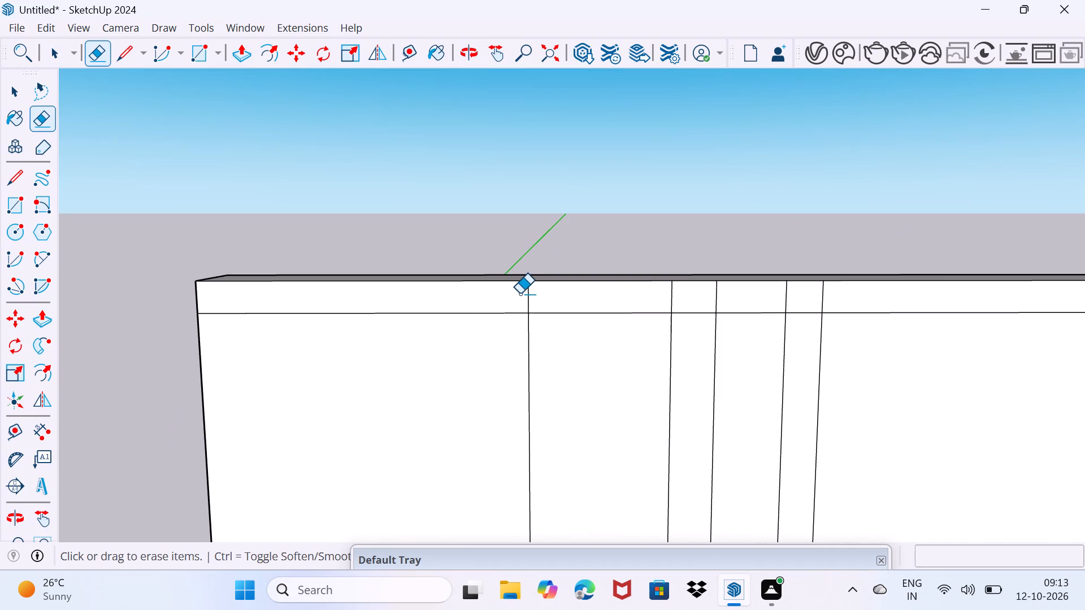
{"action": "left_click_drag", "start_coordinate": [523, 294], "coordinate": [538, 294]}
{"action": "left_click_drag", "start_coordinate": [672, 298], "coordinate": [647, 306]}
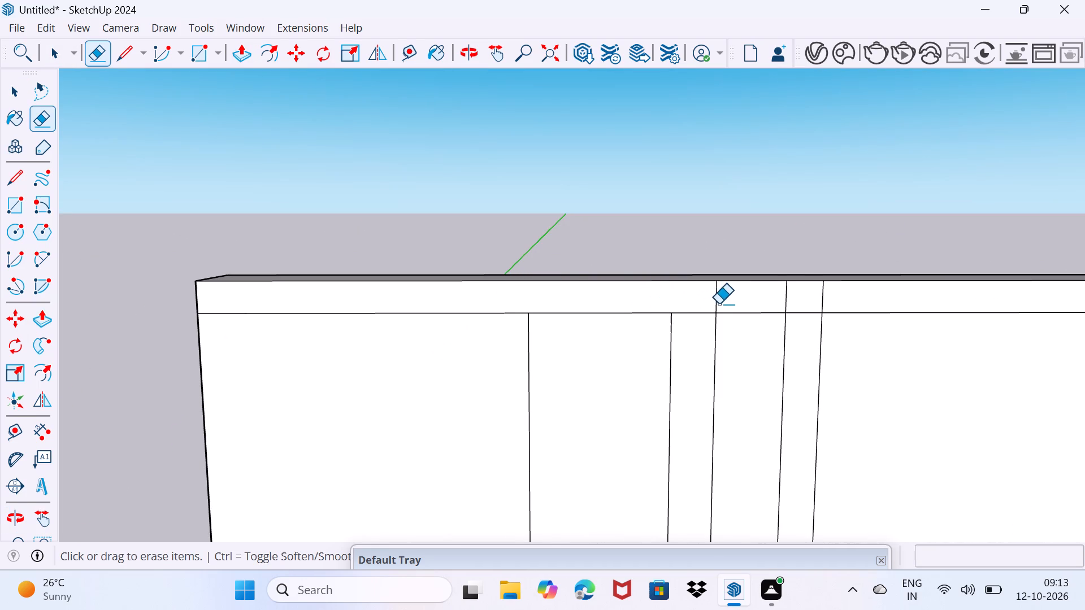
{"action": "left_click_drag", "start_coordinate": [717, 304], "coordinate": [704, 302]}
{"action": "left_click_drag", "start_coordinate": [794, 297], "coordinate": [769, 300]}
{"action": "left_click", "coordinate": [836, 297]}
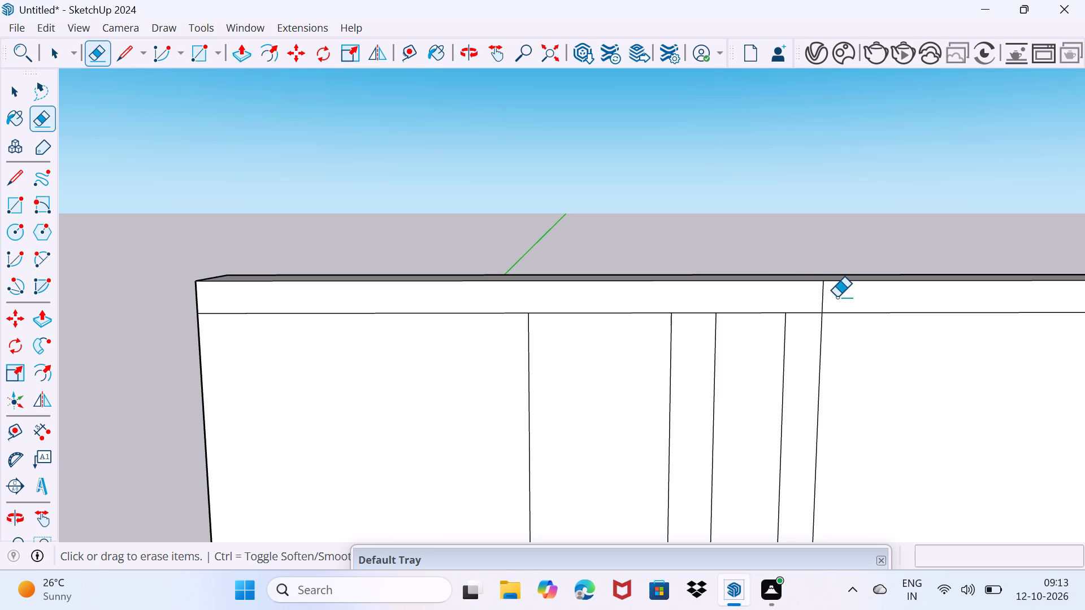
{"action": "left_click_drag", "start_coordinate": [823, 297], "coordinate": [799, 299]}
{"action": "key", "text": "space"}
Push/Pull the parapet cap band's front face and its outer end face outward 3" each.
{"action": "left_click", "coordinate": [730, 301]}
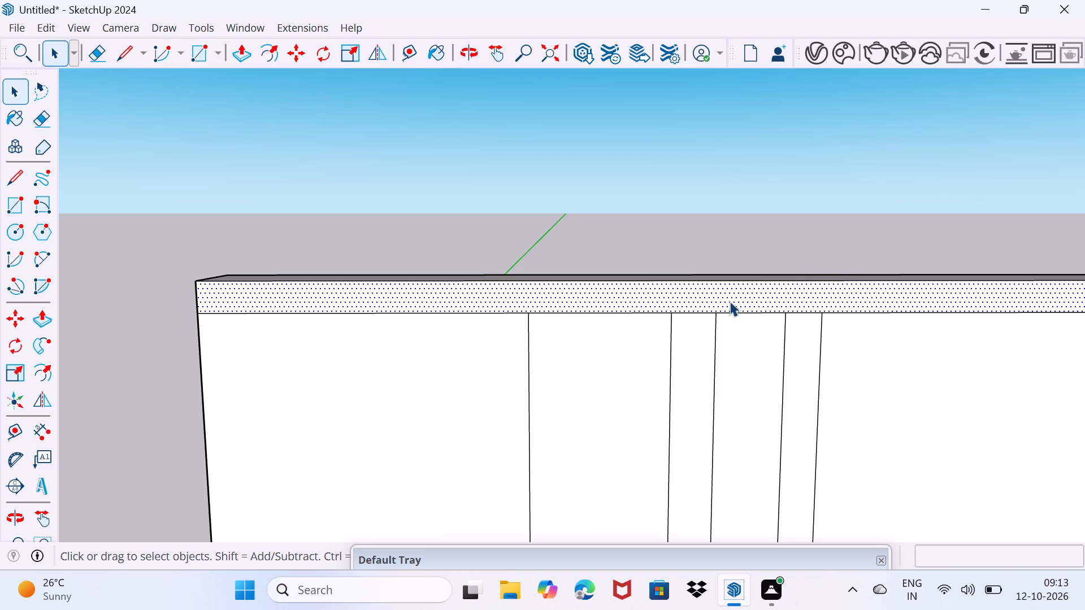
{"action": "key", "text": "p"}
{"action": "left_click", "coordinate": [730, 301]}
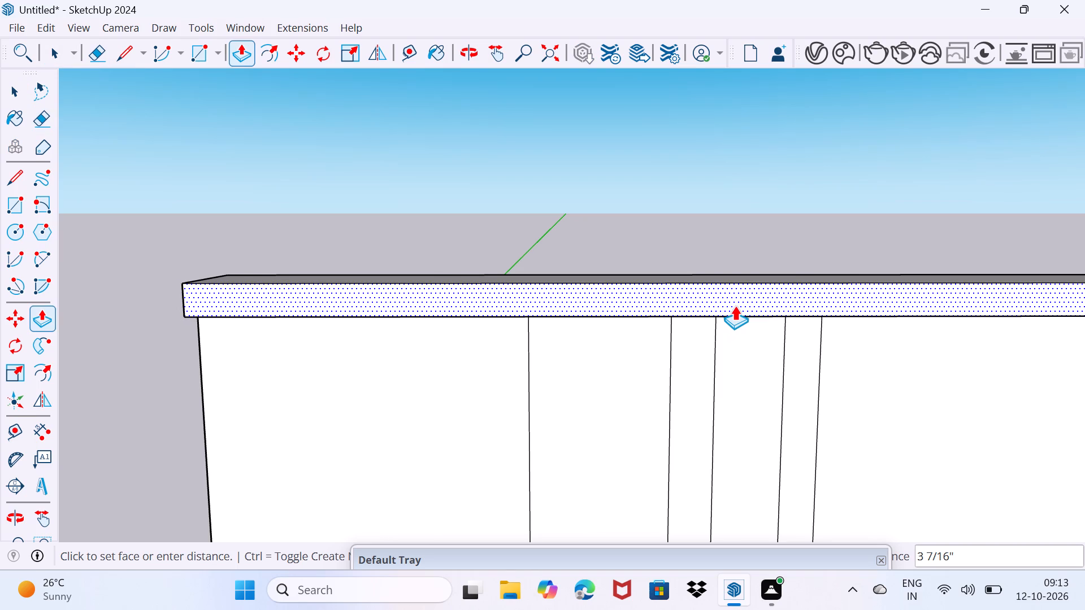
{"action": "key", "text": "3"}
{"action": "key", "text": "shift+quotedbl"}
{"action": "key", "text": "Return"}
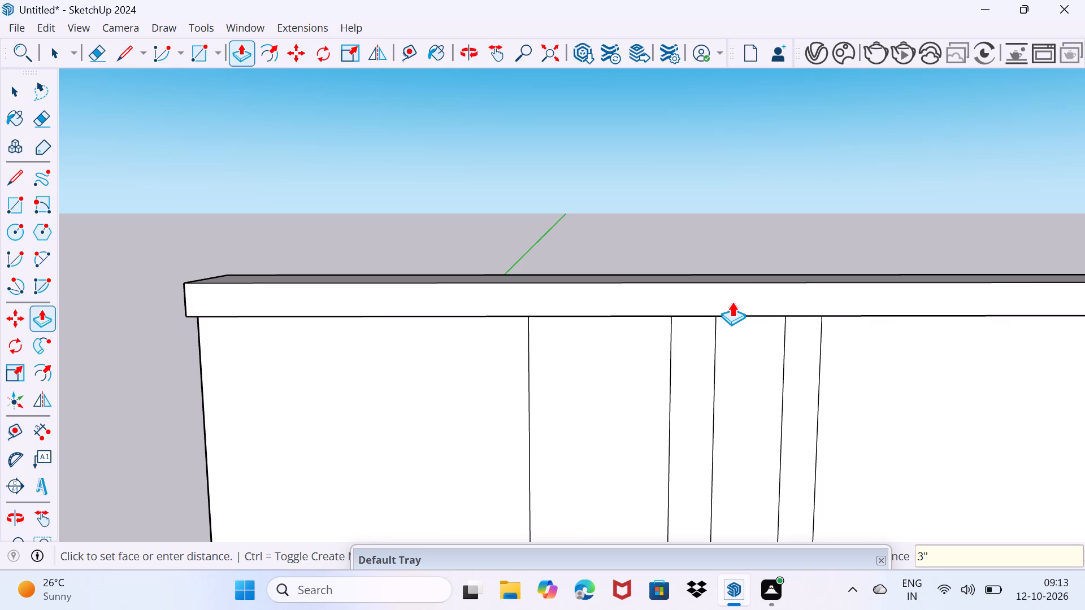
{"action": "middle_click_drag", "start_coordinate": [371, 330], "coordinate": [656, 298]}
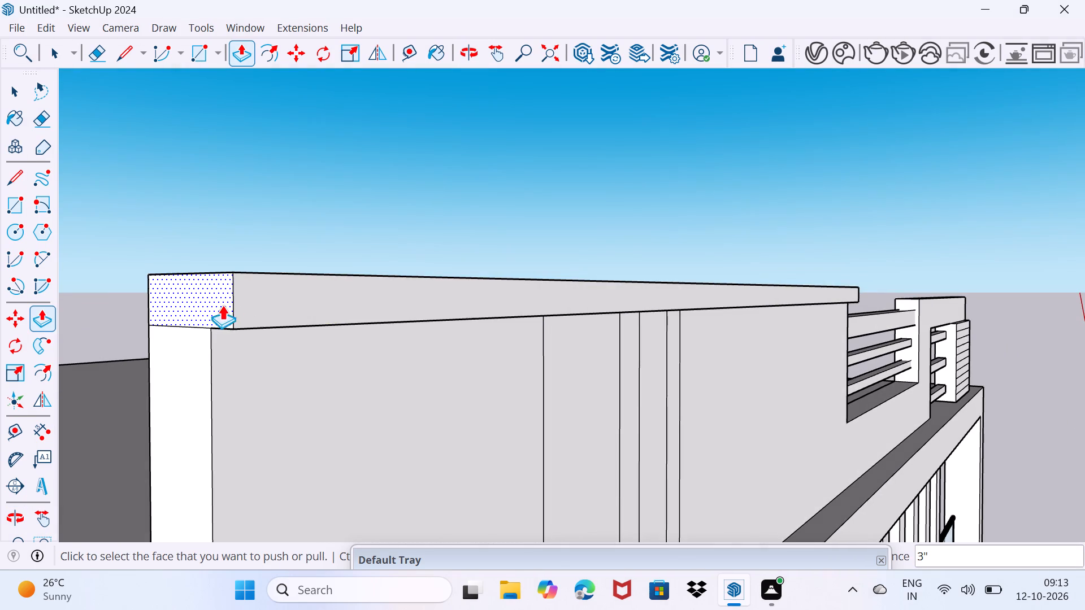
{"action": "double_click", "coordinate": [206, 303]}
Push/Pull the wide end panel and the two narrow vertical strips below the parapet cap outward 4".
{"action": "scroll", "coordinate": [267, 334], "scroll_direction": "down", "scroll_amount": 3}
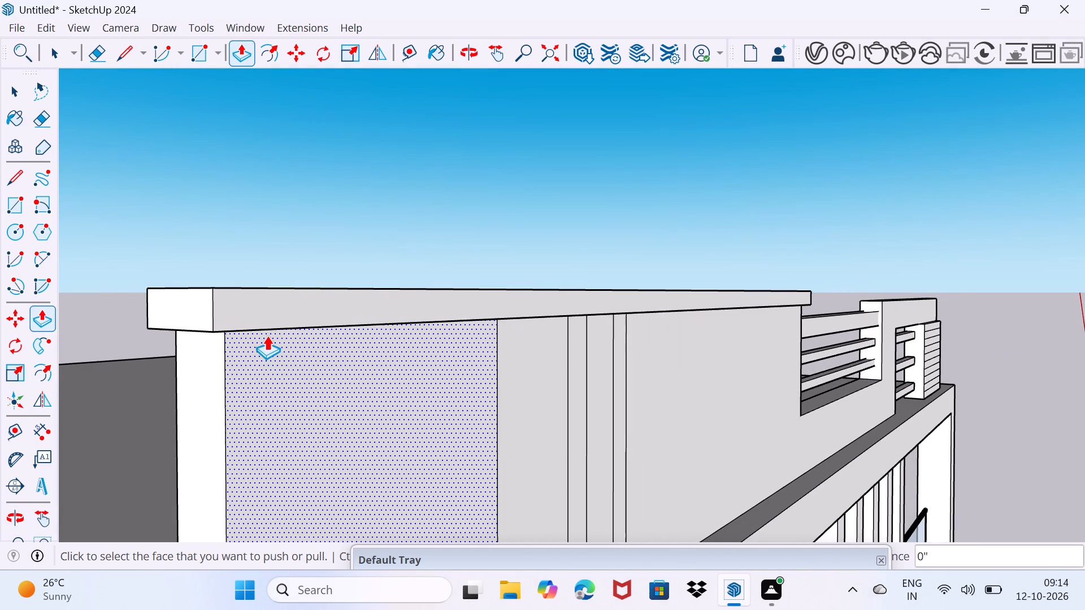
{"action": "scroll", "coordinate": [305, 365], "scroll_direction": "down", "scroll_amount": 3}
{"action": "left_click", "coordinate": [290, 381]}
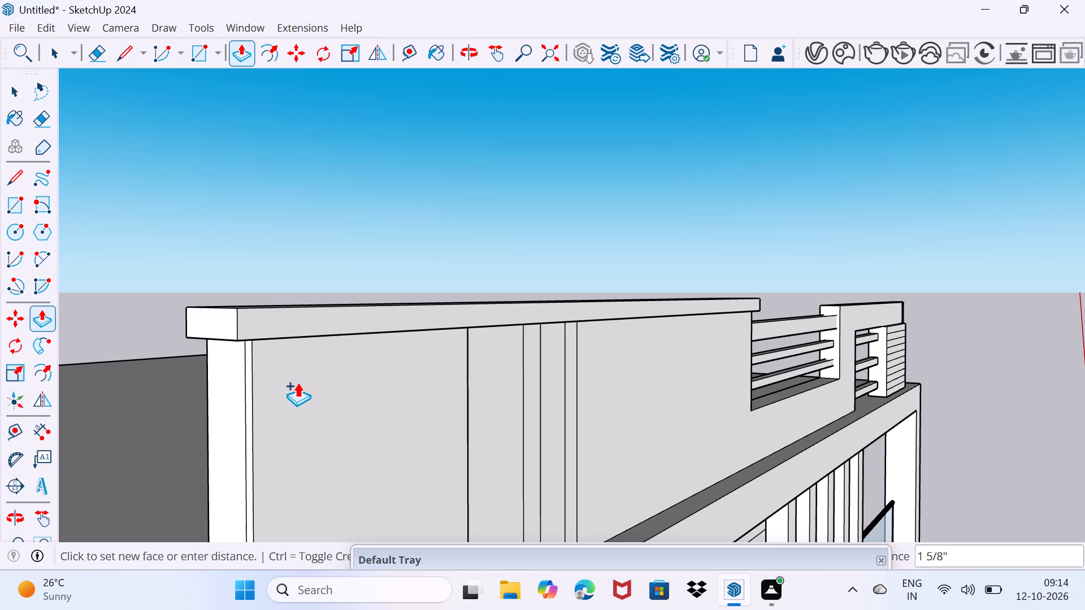
{"action": "key", "text": "Escape"}
{"action": "left_click", "coordinate": [293, 385]}
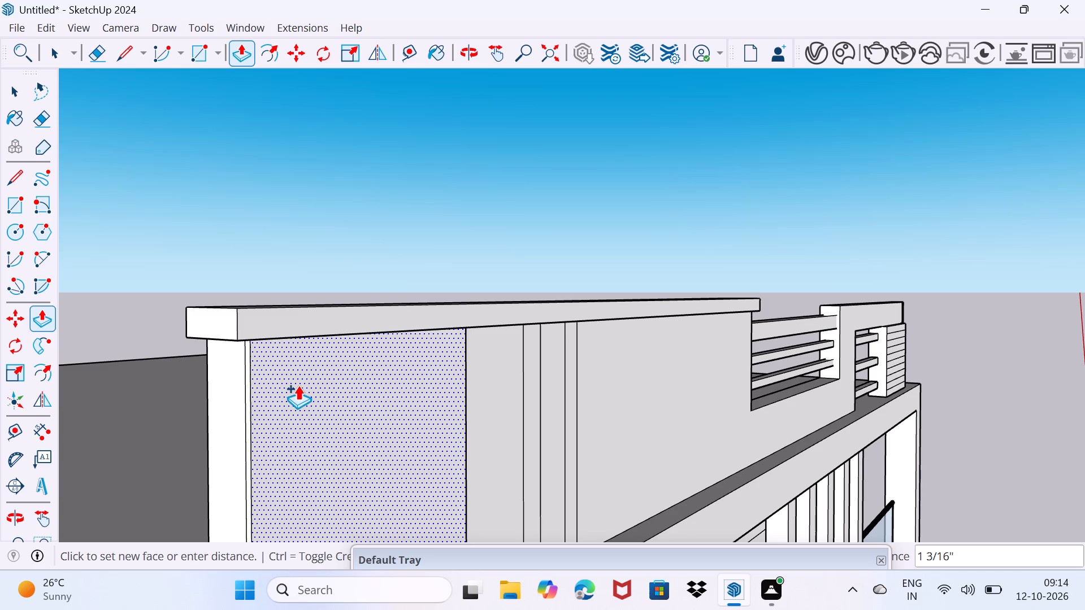
{"action": "key", "text": "4"}
{"action": "key", "text": "shift+quotedbl"}
{"action": "key", "text": "Return"}
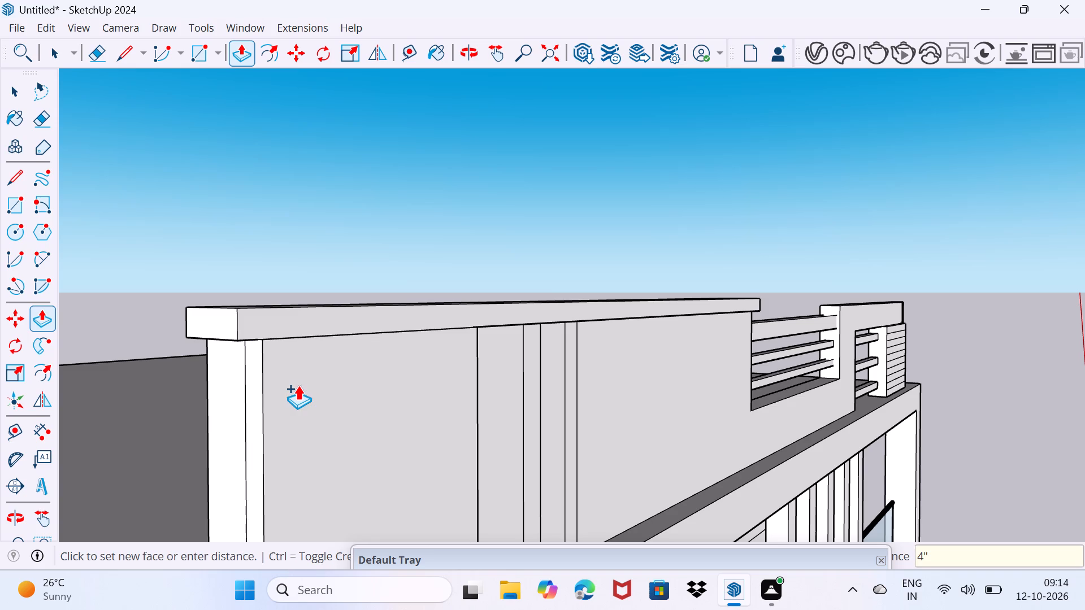
{"action": "double_click", "coordinate": [530, 385]}
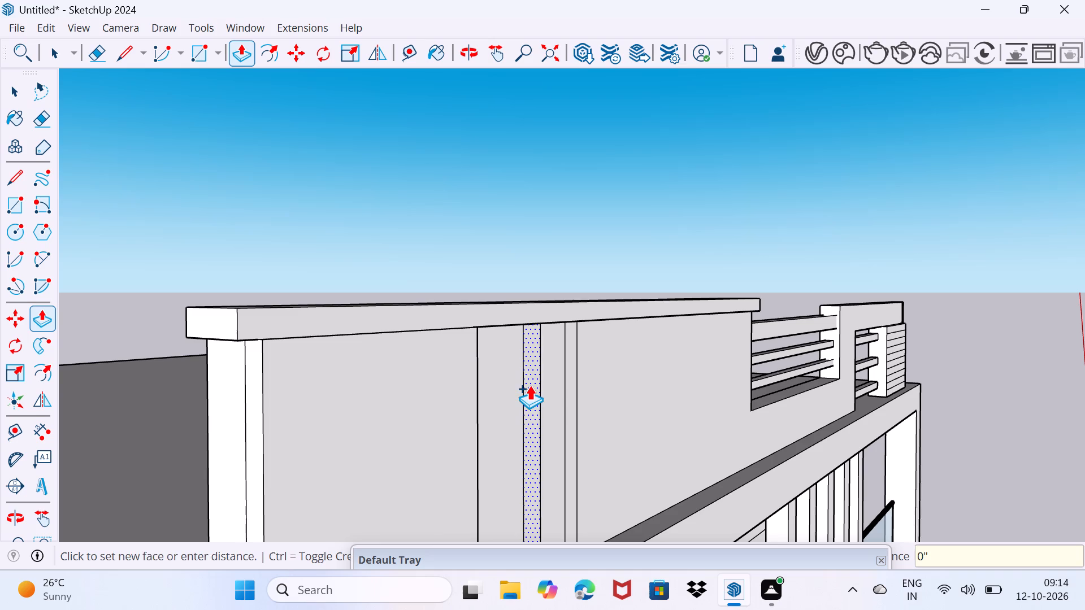
{"action": "double_click", "coordinate": [572, 382]}
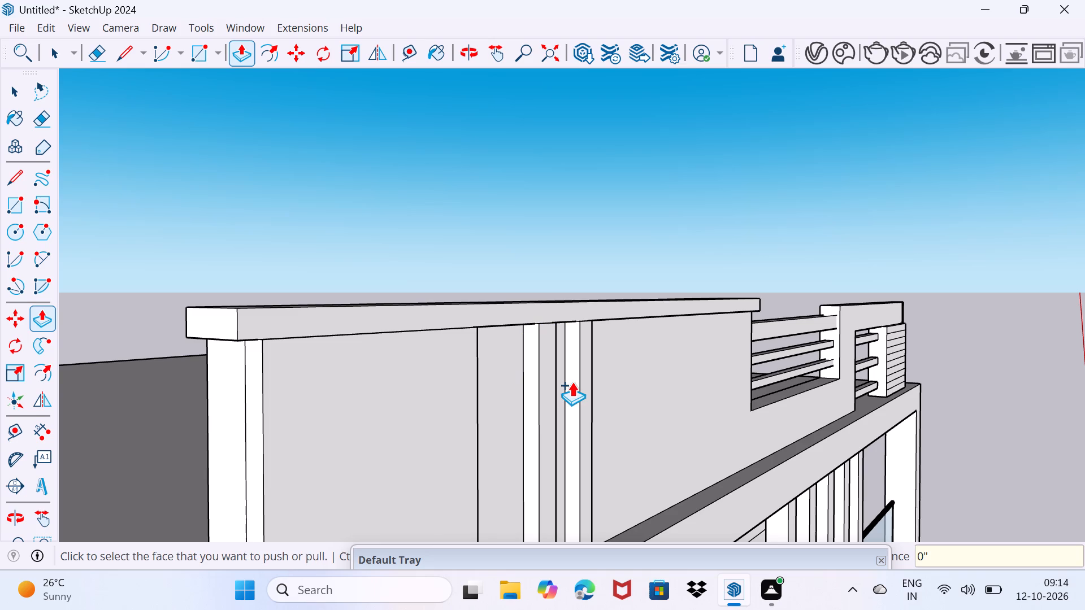
{"action": "key", "text": "space"}
{"action": "left_click_drag", "start_coordinate": [417, 411], "coordinate": [431, 385]}
Draw a line about 6 3/16" across the opposite parapet's top, dividing off the corner segment beyond the slat panel's frame.
{"action": "scroll", "coordinate": [426, 381], "scroll_direction": "down", "scroll_amount": 3}
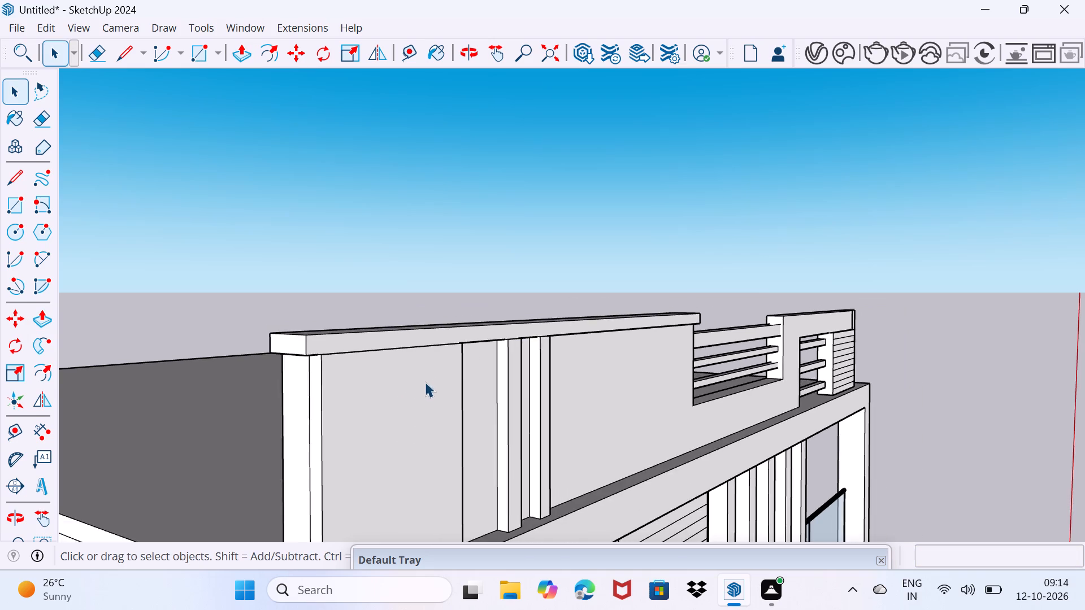
{"action": "scroll", "coordinate": [425, 382], "scroll_direction": "down", "scroll_amount": 8}
{"action": "middle_click_drag", "start_coordinate": [508, 421], "coordinate": [200, 401]}
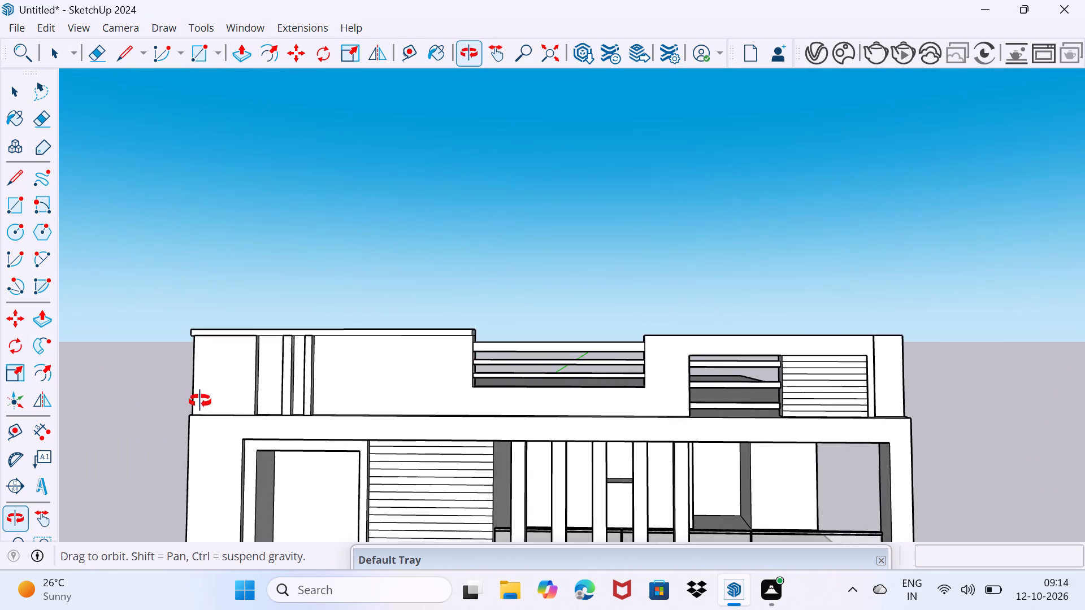
{"action": "middle_click_drag", "start_coordinate": [200, 401], "coordinate": [26, 501]}
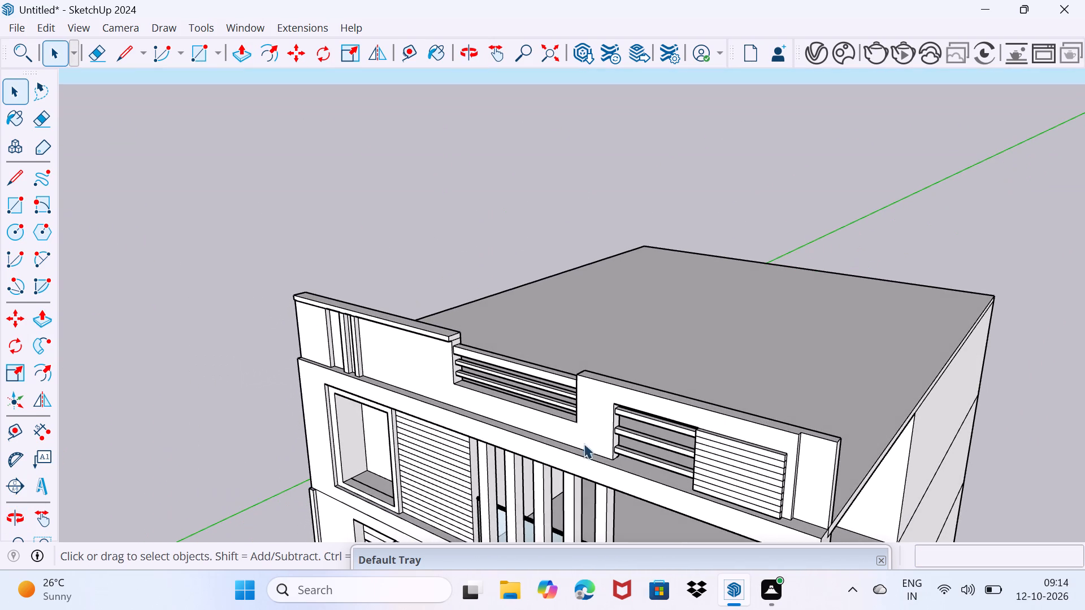
{"action": "scroll", "coordinate": [765, 447], "scroll_direction": "up", "scroll_amount": 7}
{"action": "middle_click_drag", "start_coordinate": [798, 434], "coordinate": [688, 498]}
{"action": "key", "text": "p"}
{"action": "key", "text": "l"}
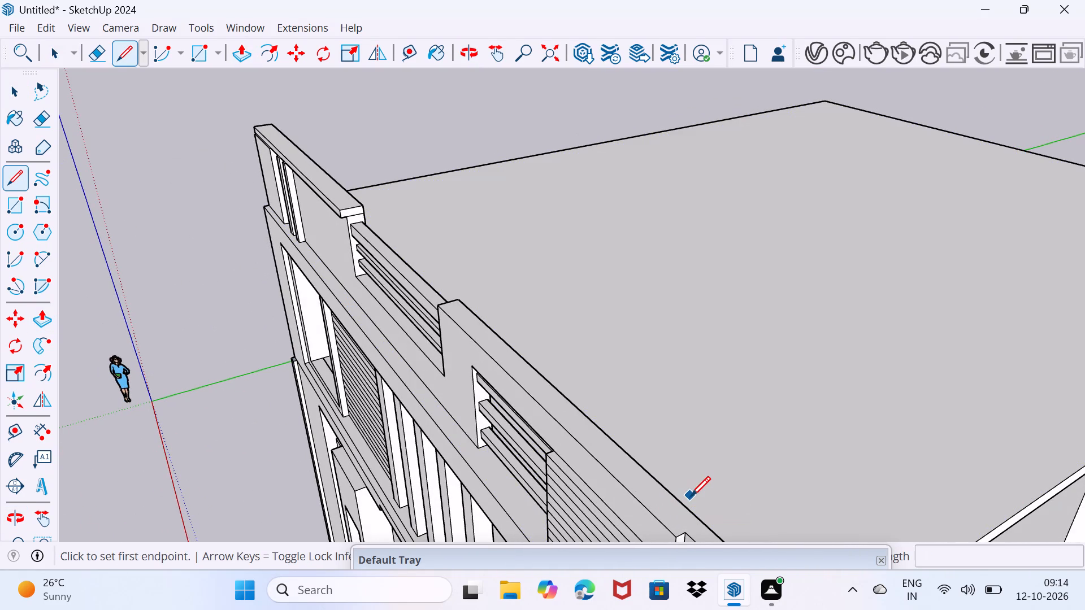
{"action": "middle_click_drag", "start_coordinate": [691, 492], "coordinate": [584, 343], "text": "shift"}
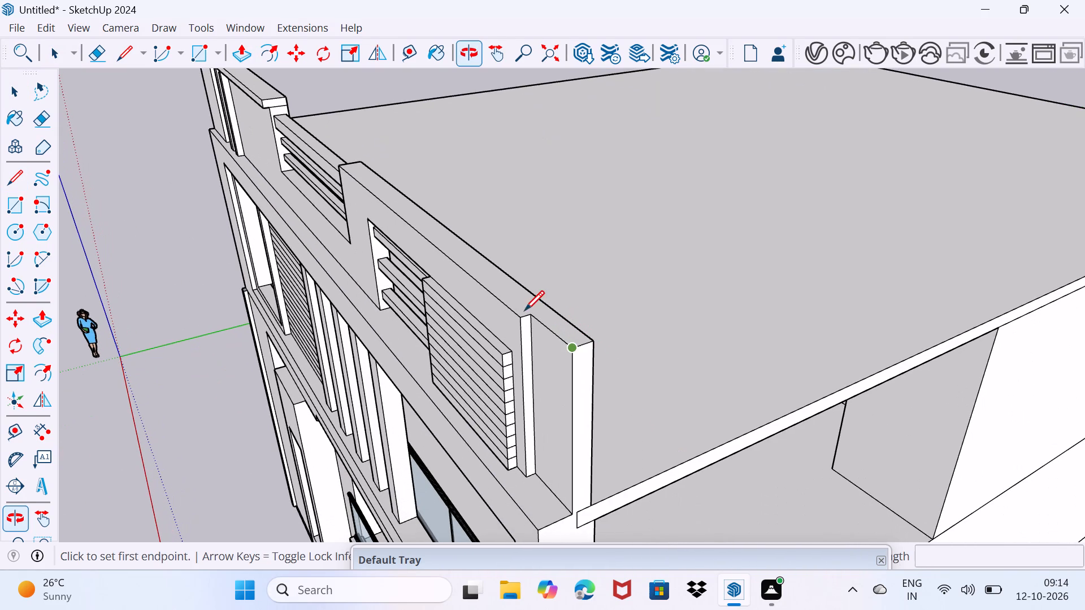
{"action": "left_click", "coordinate": [531, 315]}
{"action": "left_click", "coordinate": [553, 307]}
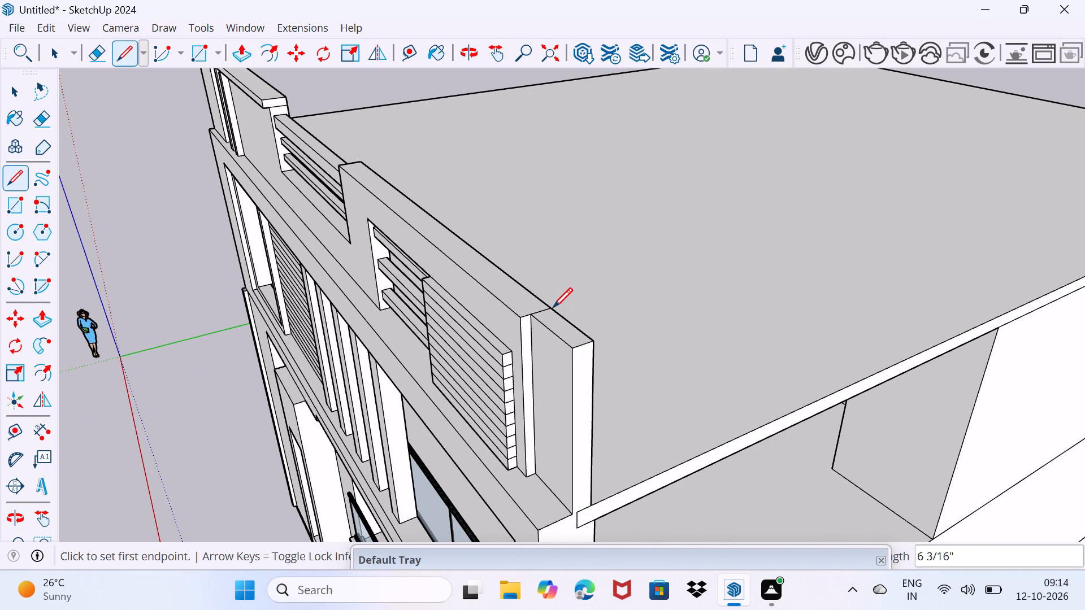
Push/Pull the divided corner segment of the parapet top down about 9 11/16".
{"action": "key", "text": "space"}
{"action": "type", "text": "p"}
{"action": "left_click", "coordinate": [558, 326]}
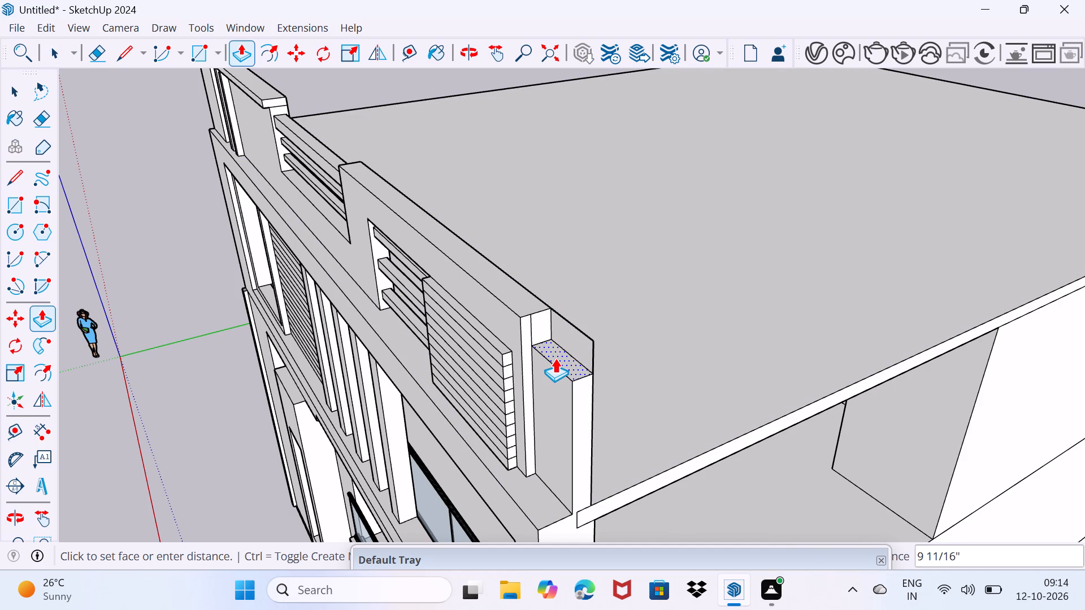
{"action": "left_click", "coordinate": [554, 360]}
{"action": "key", "text": "space"}
{"action": "left_click", "coordinate": [554, 360]}
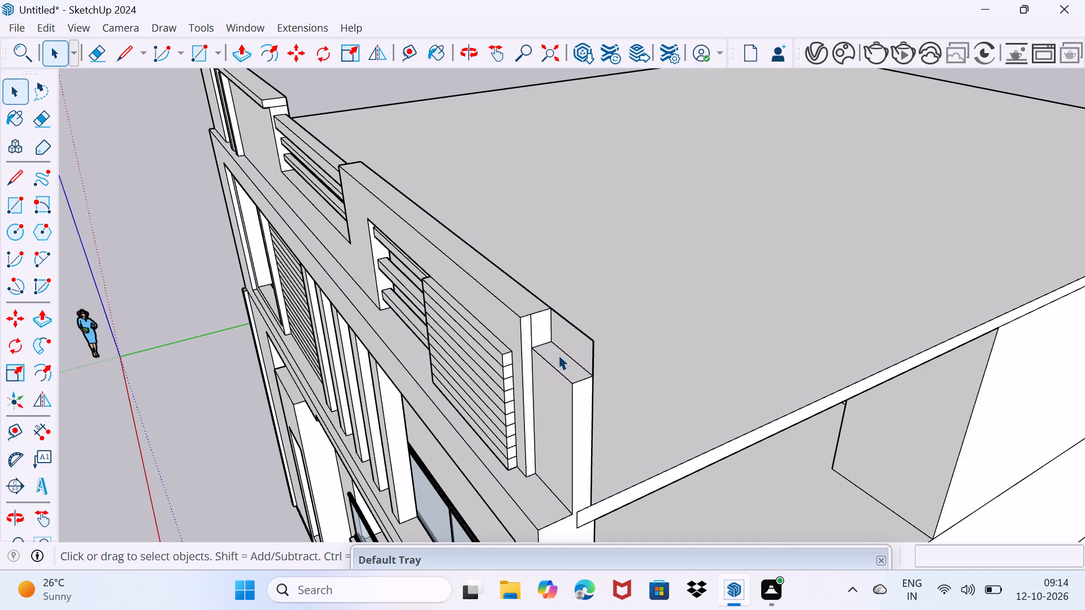
Erase the leftover edges above the lowered parapet corner and the vertical seam on the adjoining taller end face.
{"action": "key", "text": "e"}
{"action": "left_click", "coordinate": [571, 326]}
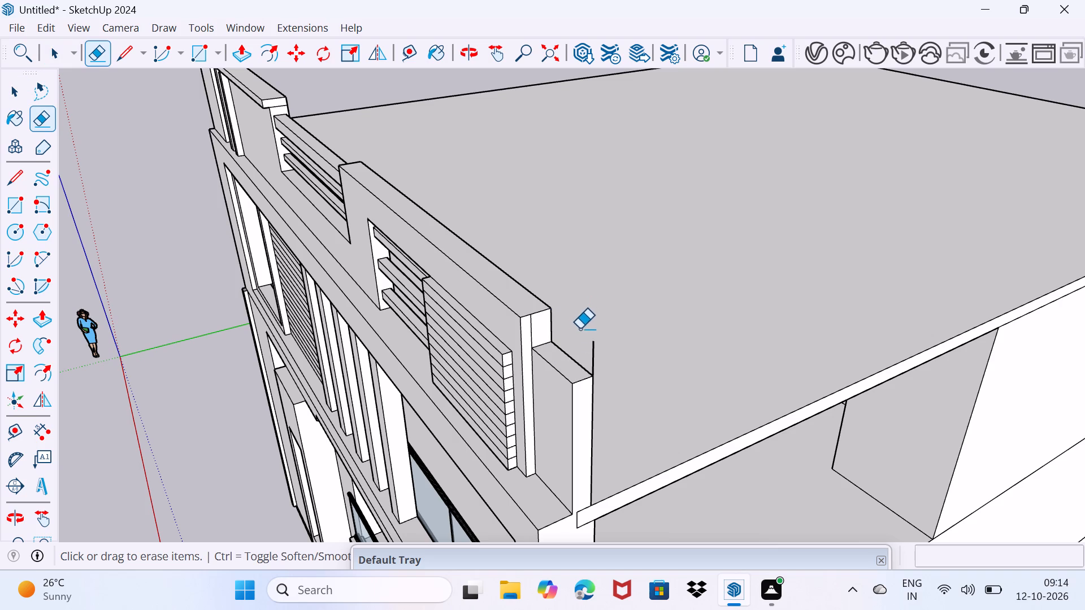
{"action": "left_click_drag", "start_coordinate": [592, 355], "coordinate": [597, 355]}
{"action": "scroll", "coordinate": [597, 360], "scroll_direction": "down", "scroll_amount": 2}
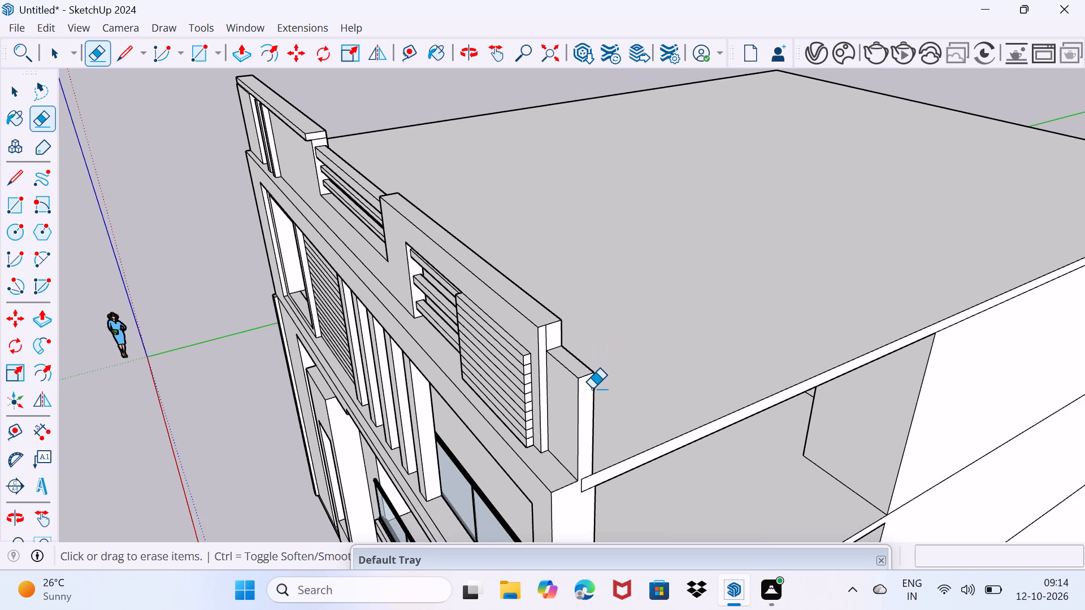
{"action": "key", "text": "space"}
{"action": "scroll", "coordinate": [550, 361], "scroll_direction": "up", "scroll_amount": 7}
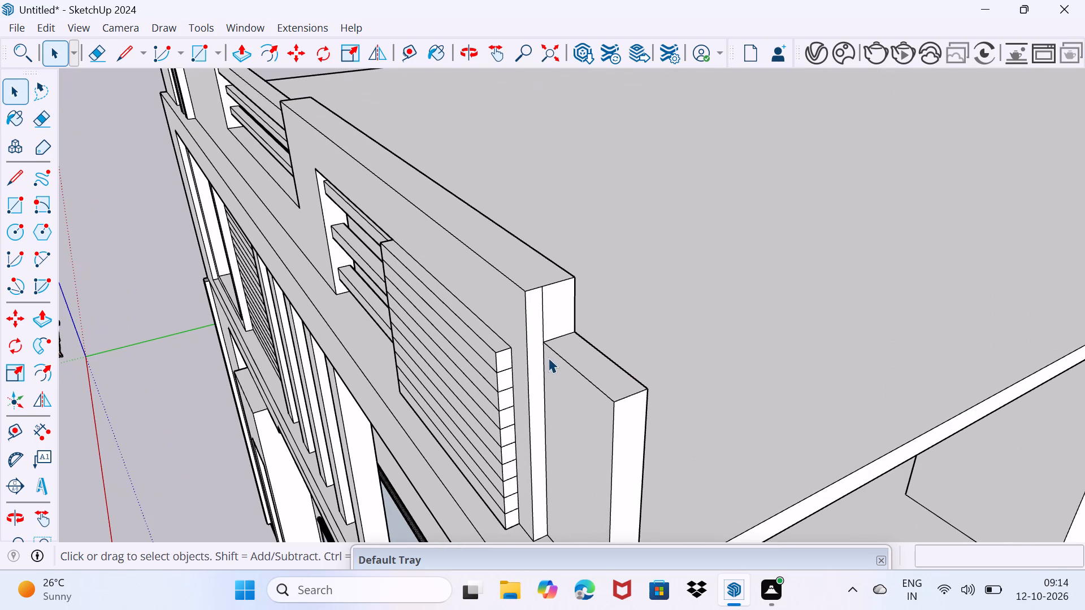
{"action": "key", "text": "e"}
{"action": "left_click", "coordinate": [543, 321]}
{"action": "scroll", "coordinate": [547, 345], "scroll_direction": "down", "scroll_amount": 3}
{"action": "key", "text": "space"}
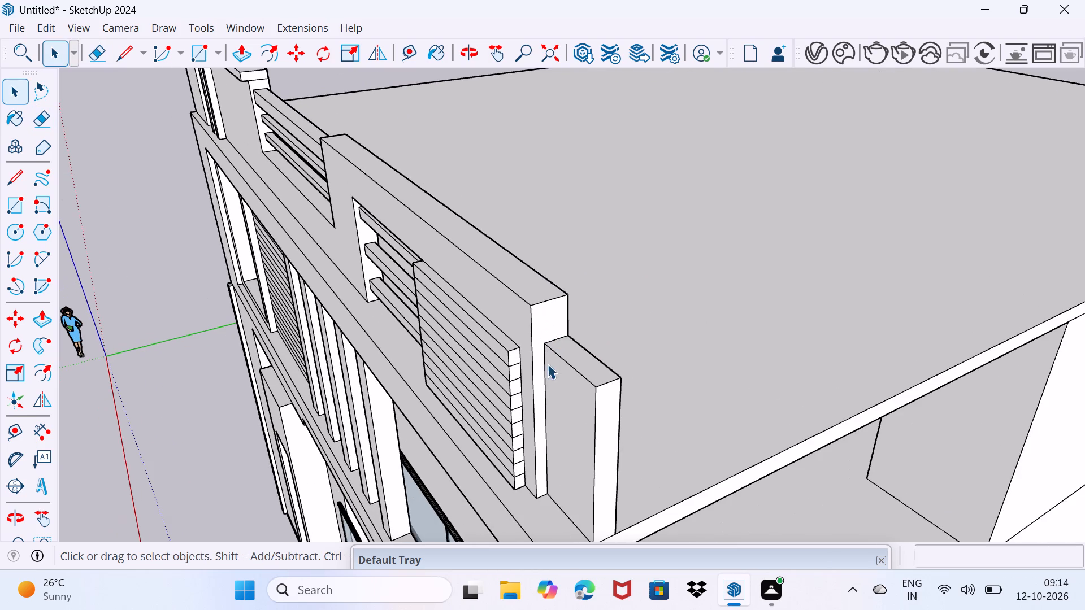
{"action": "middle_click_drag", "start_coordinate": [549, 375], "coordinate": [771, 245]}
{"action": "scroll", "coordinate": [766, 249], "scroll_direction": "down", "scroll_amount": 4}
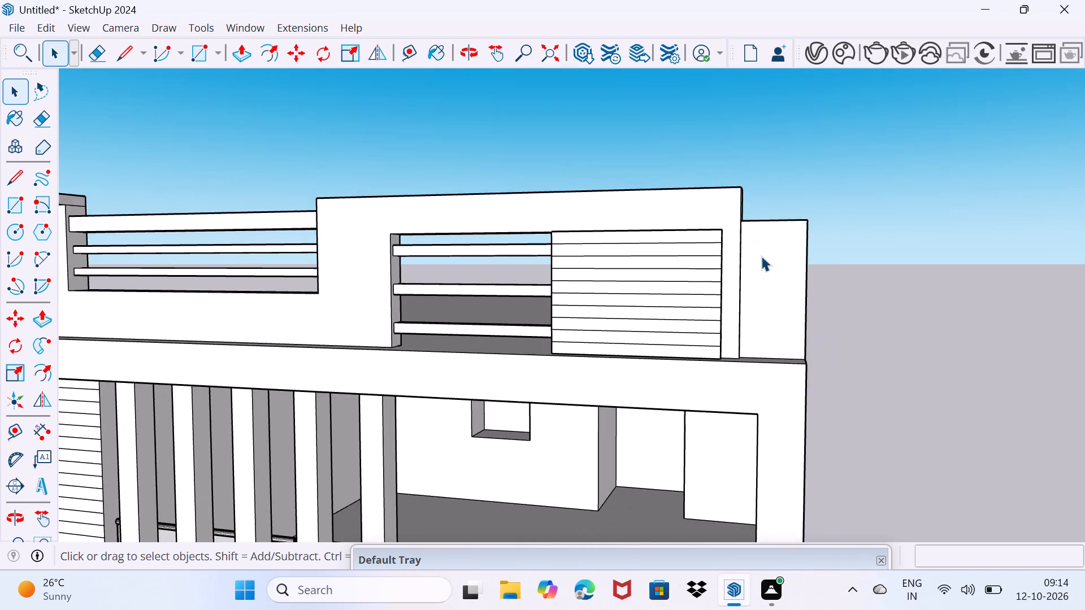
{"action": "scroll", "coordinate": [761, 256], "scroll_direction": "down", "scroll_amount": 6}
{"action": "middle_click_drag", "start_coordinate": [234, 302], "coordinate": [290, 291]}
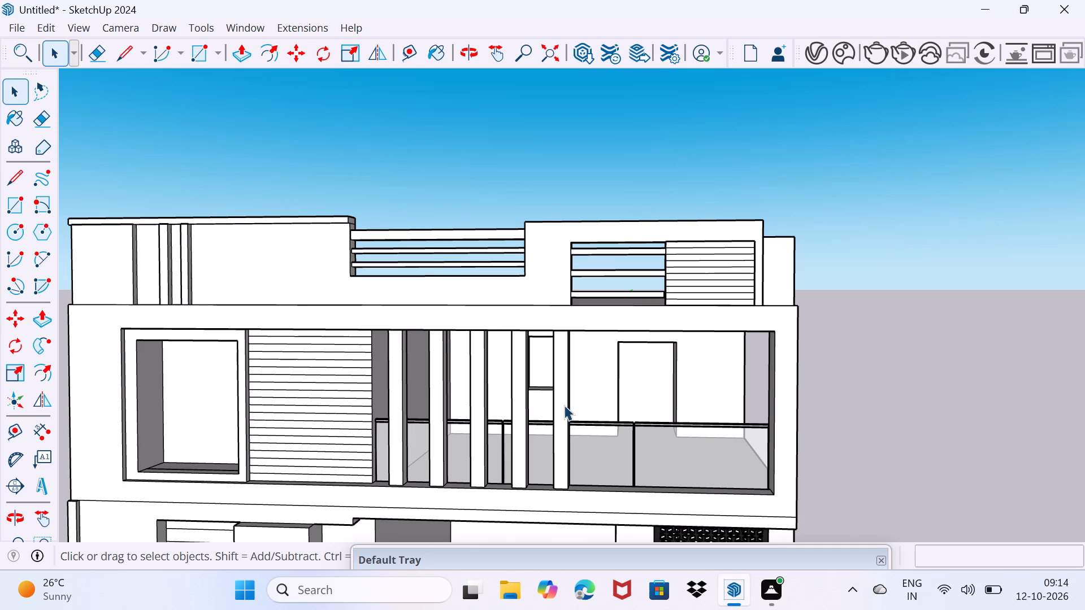
Copy the top-floor balcony floor's open side edge about 5 1/16" inward along the floor.
{"action": "middle_click_drag", "start_coordinate": [650, 419], "coordinate": [327, 408]}
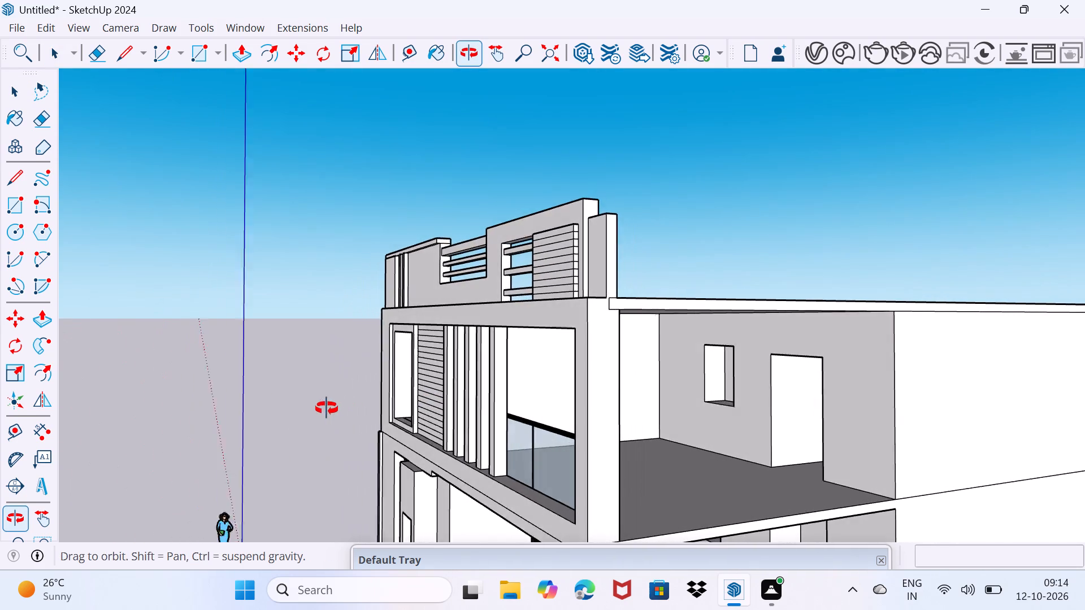
{"action": "middle_click_drag", "start_coordinate": [327, 408], "coordinate": [289, 399]}
{"action": "scroll", "coordinate": [289, 399], "scroll_direction": "down", "scroll_amount": 2}
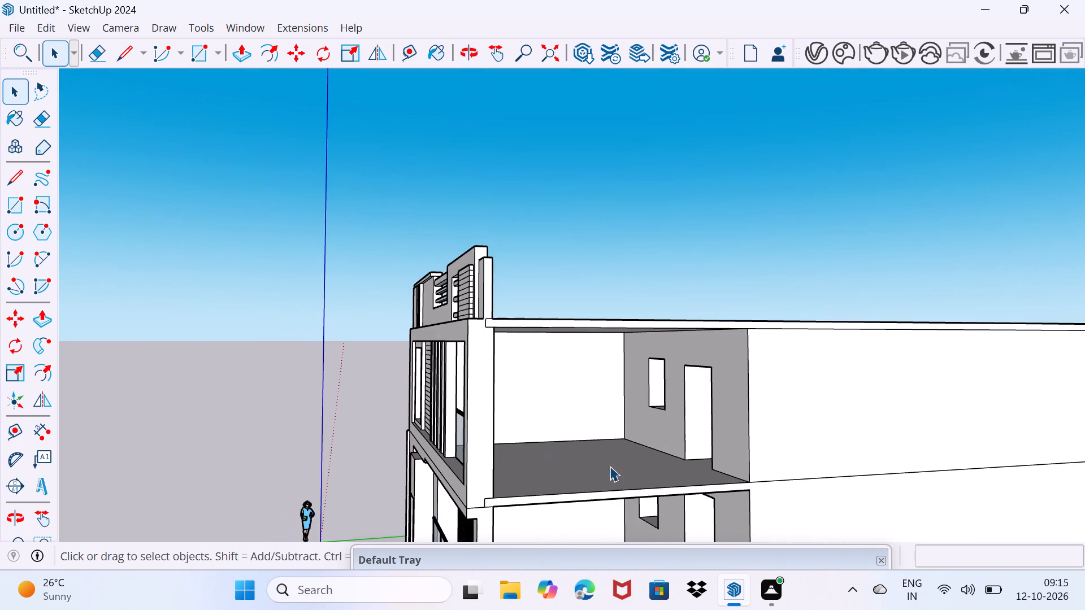
{"action": "scroll", "coordinate": [610, 466], "scroll_direction": "up", "scroll_amount": 3}
{"action": "middle_click_drag", "start_coordinate": [596, 466], "coordinate": [470, 394]}
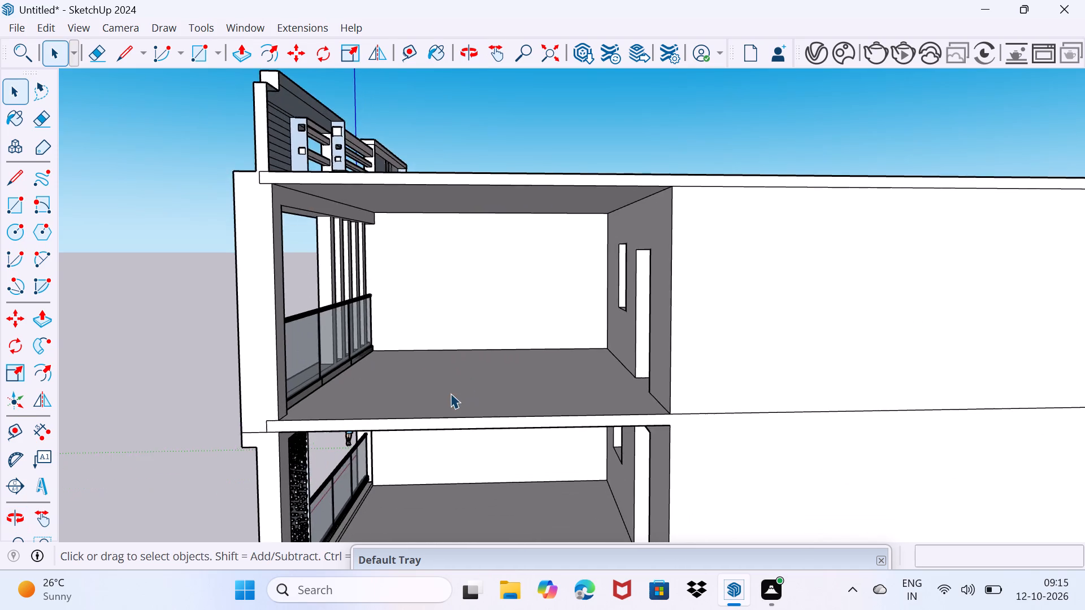
{"action": "scroll", "coordinate": [436, 394], "scroll_direction": "up", "scroll_amount": 2}
{"action": "middle_click_drag", "start_coordinate": [436, 393], "coordinate": [437, 419]}
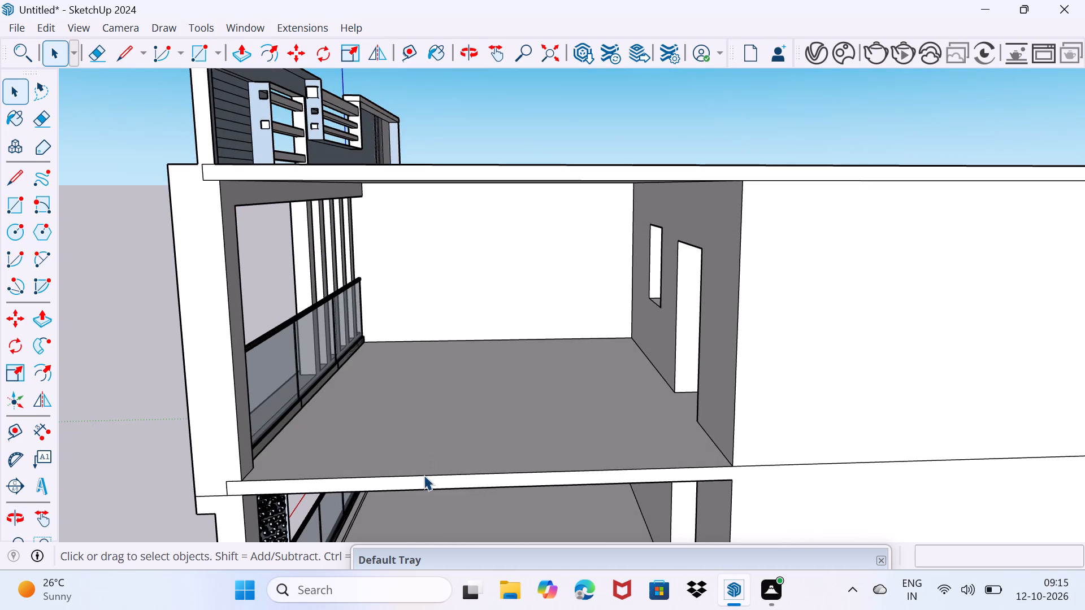
{"action": "left_click", "coordinate": [424, 475]}
{"action": "scroll", "coordinate": [487, 477], "scroll_direction": "up", "scroll_amount": 2}
{"action": "middle_click_drag", "start_coordinate": [537, 463], "coordinate": [538, 509]}
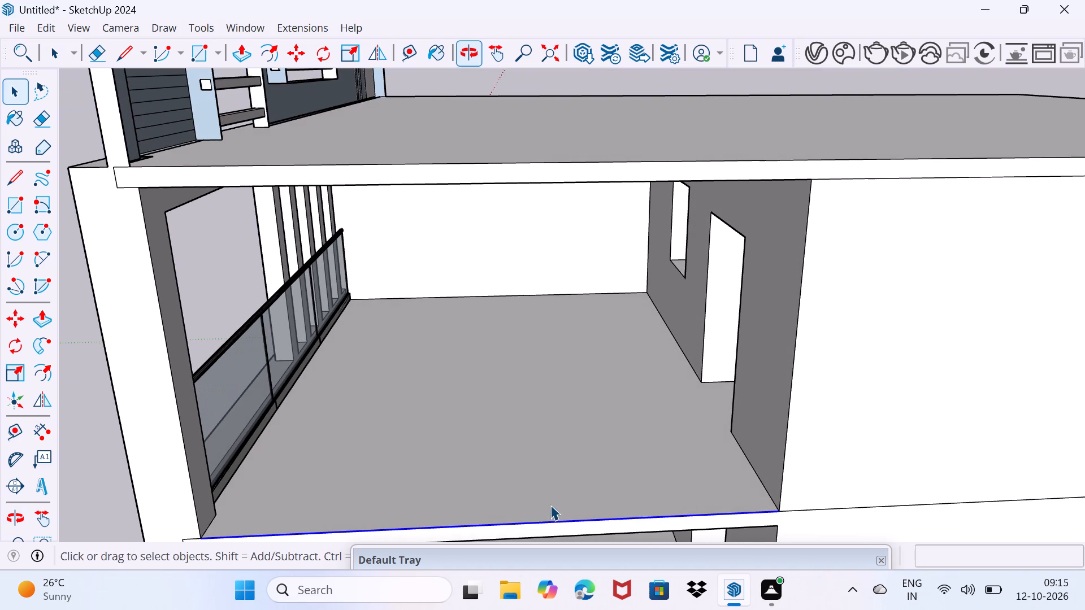
{"action": "middle_click_drag", "start_coordinate": [552, 503], "coordinate": [473, 388]}
{"action": "middle_click_drag", "start_coordinate": [506, 383], "coordinate": [511, 411]}
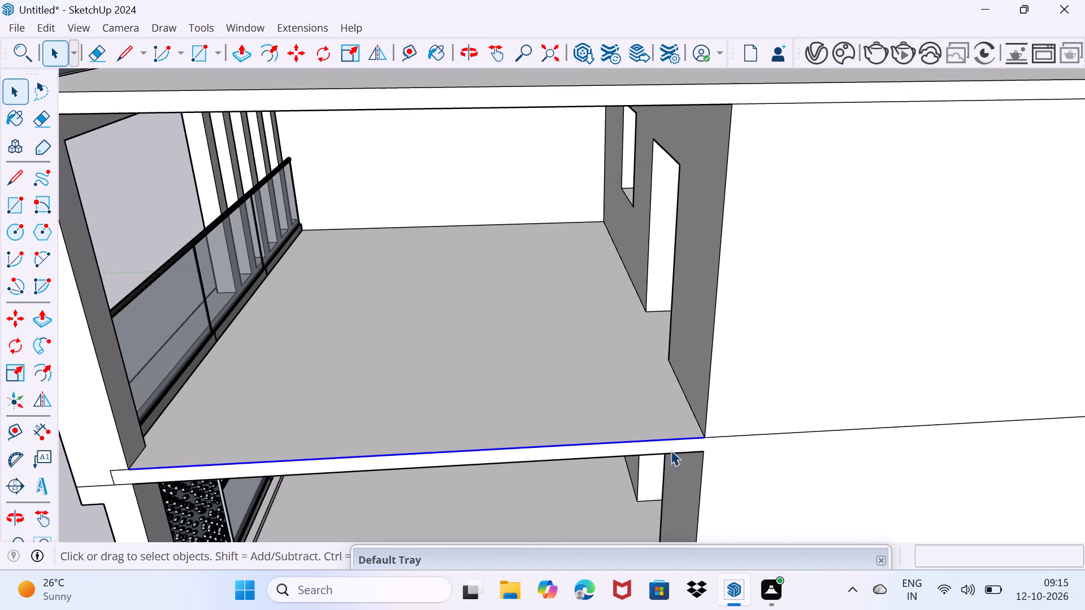
{"action": "key", "text": "m"}
{"action": "left_click", "coordinate": [700, 434]}
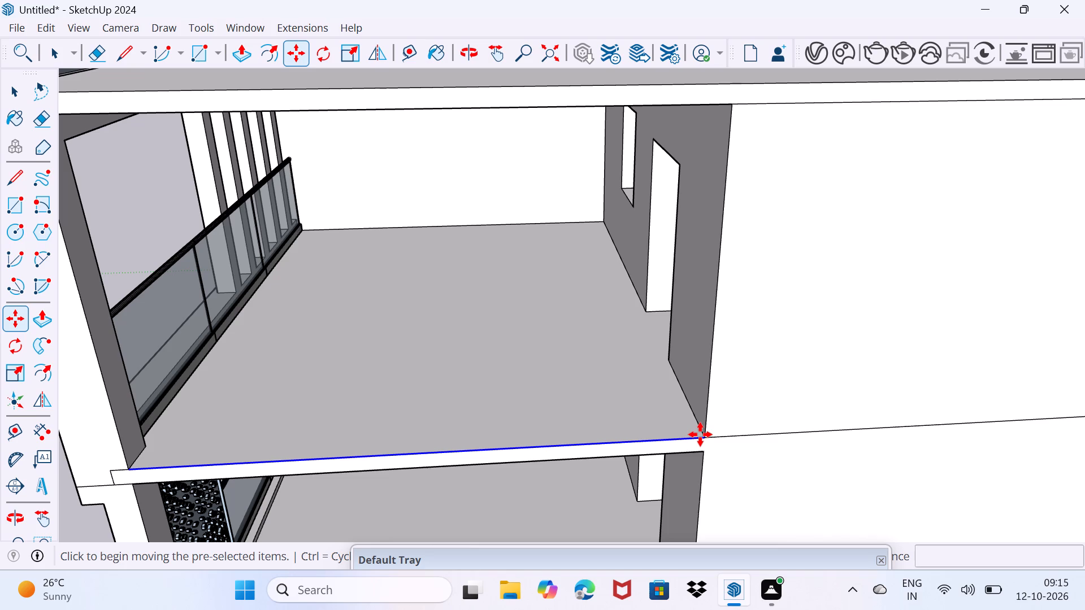
{"action": "scroll", "coordinate": [682, 416], "scroll_direction": "up", "scroll_amount": 2}
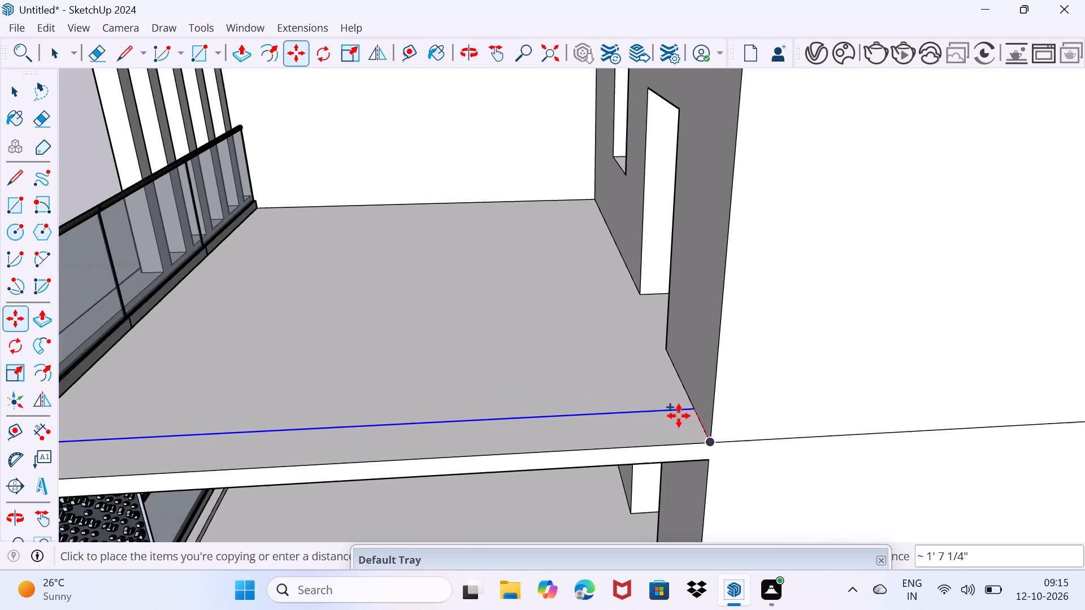
{"action": "scroll", "coordinate": [679, 416], "scroll_direction": "up", "scroll_amount": 1}
{"action": "scroll", "coordinate": [679, 416], "scroll_direction": "down", "scroll_amount": 3}
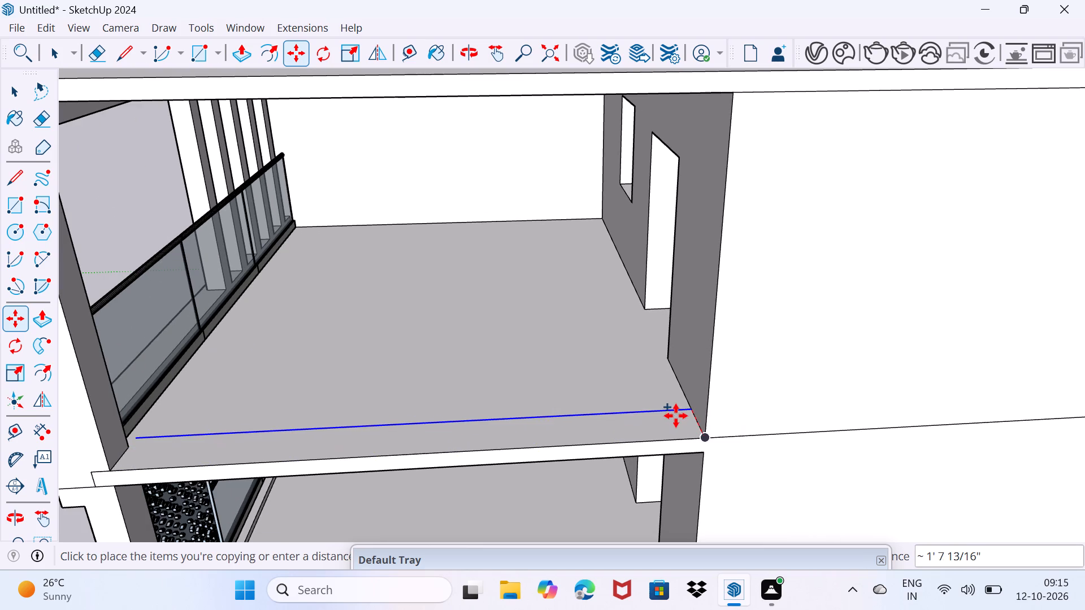
{"action": "scroll", "coordinate": [697, 420], "scroll_direction": "up", "scroll_amount": 8}
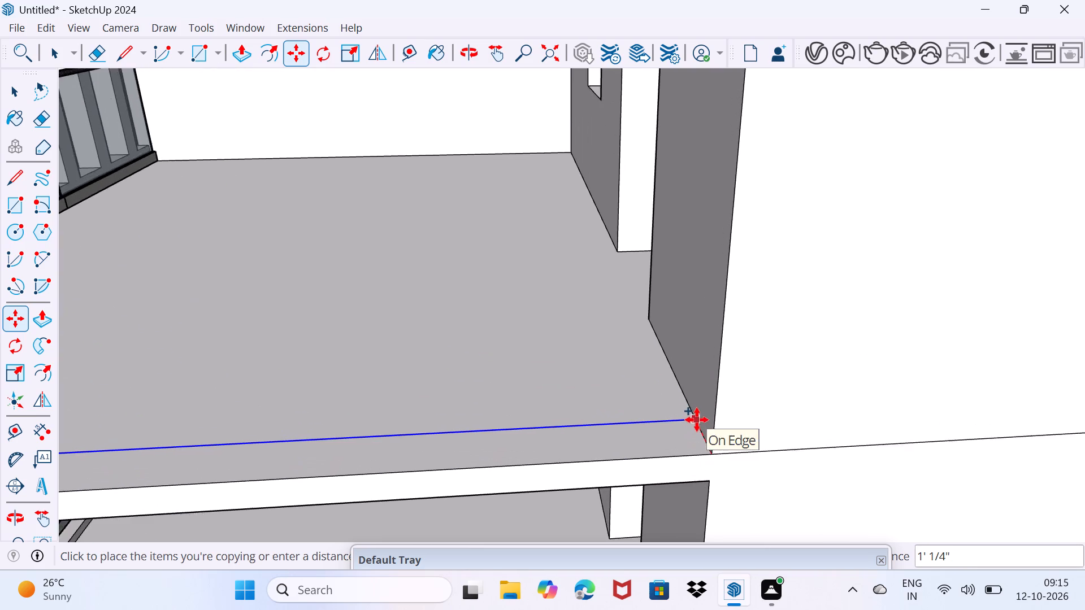
{"action": "scroll", "coordinate": [697, 420], "scroll_direction": "up", "scroll_amount": 2}
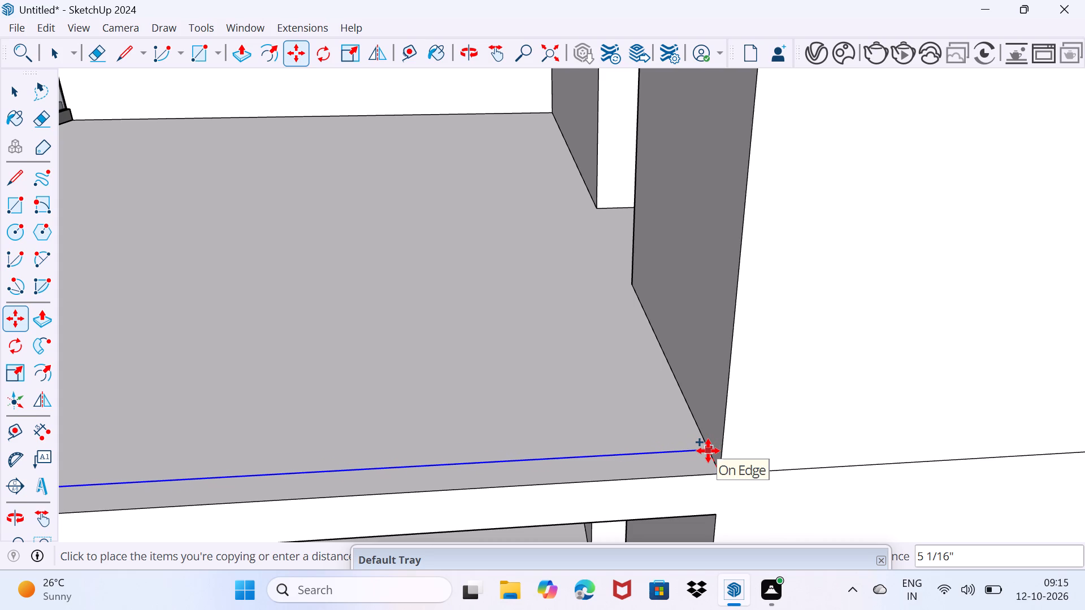
{"action": "left_click", "coordinate": [708, 451]}
{"action": "key", "text": "space"}
{"action": "left_click_drag", "start_coordinate": [554, 432], "coordinate": [564, 404]}
Push/Pull the narrow strip along the top-floor balcony's open side up 4' as a side wall.
{"action": "scroll", "coordinate": [568, 393], "scroll_direction": "down", "scroll_amount": 4}
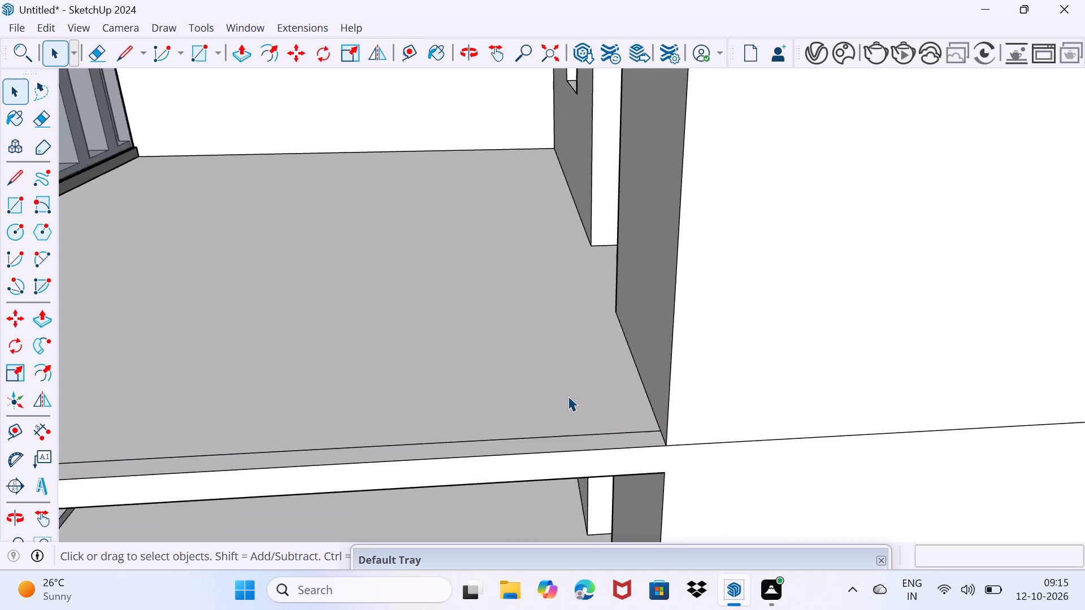
{"action": "scroll", "coordinate": [568, 396], "scroll_direction": "down", "scroll_amount": 8}
{"action": "middle_click_drag", "start_coordinate": [557, 405], "coordinate": [541, 408]}
{"action": "middle_click_drag", "start_coordinate": [117, 420], "coordinate": [354, 414]}
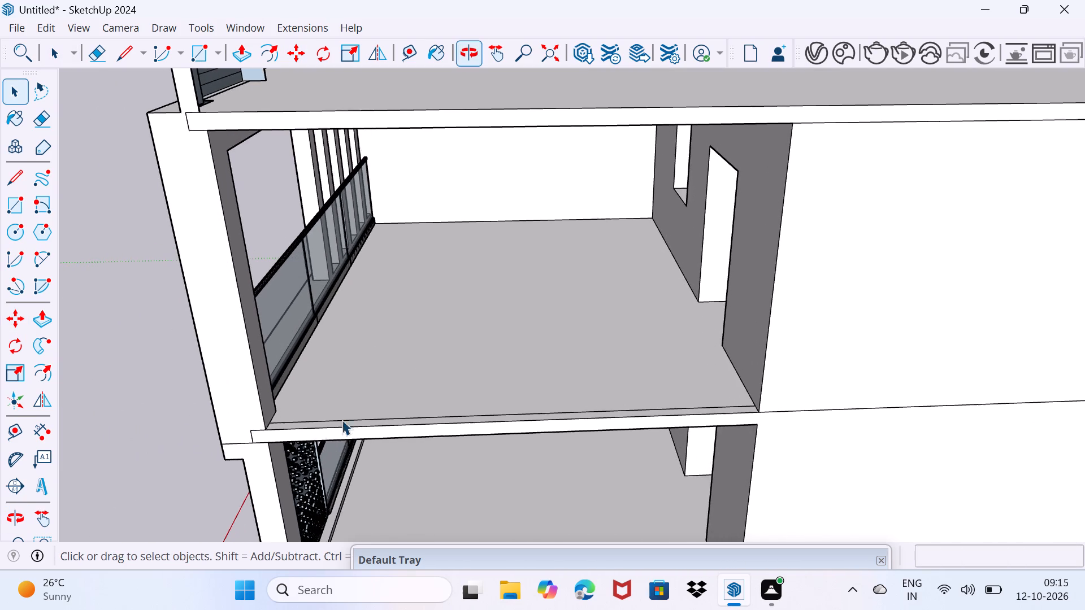
{"action": "scroll", "coordinate": [272, 422], "scroll_direction": "up", "scroll_amount": 6}
{"action": "left_click", "coordinate": [284, 430]}
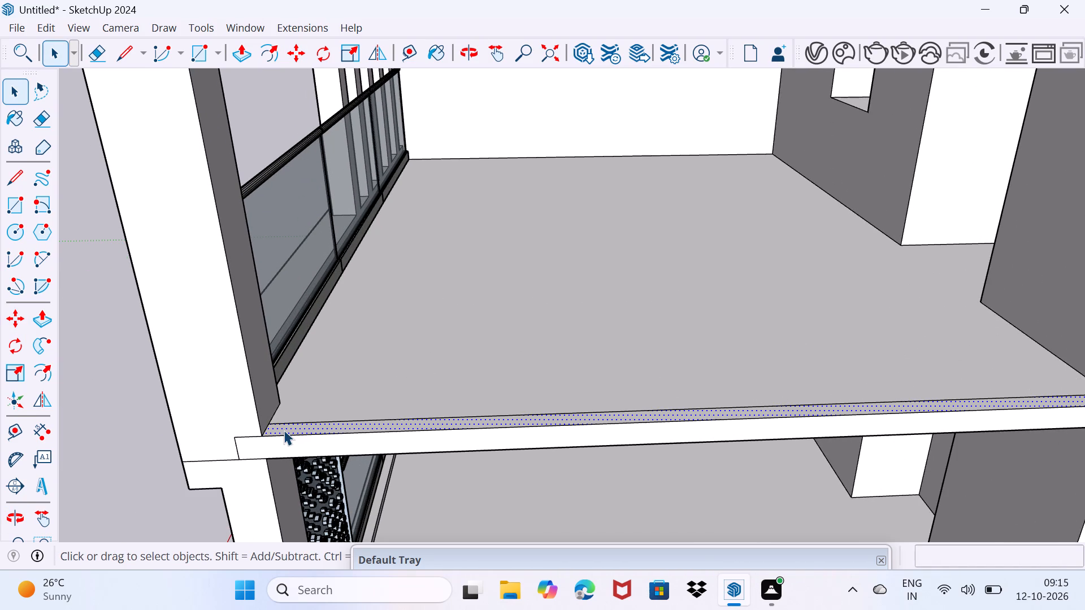
{"action": "scroll", "coordinate": [284, 430], "scroll_direction": "down", "scroll_amount": 3}
{"action": "key", "text": "p"}
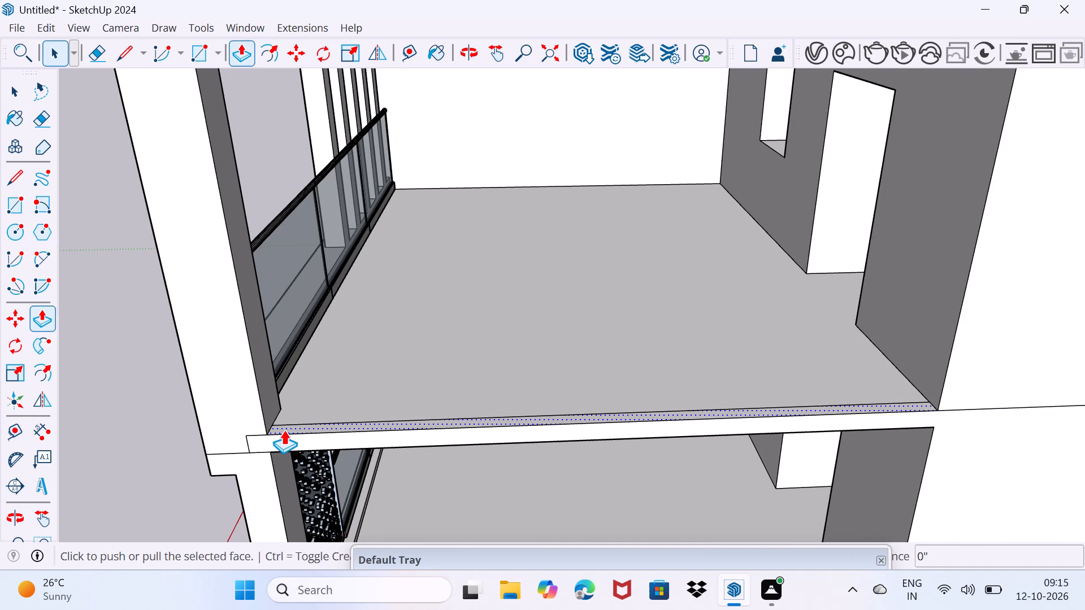
{"action": "left_click", "coordinate": [284, 430]}
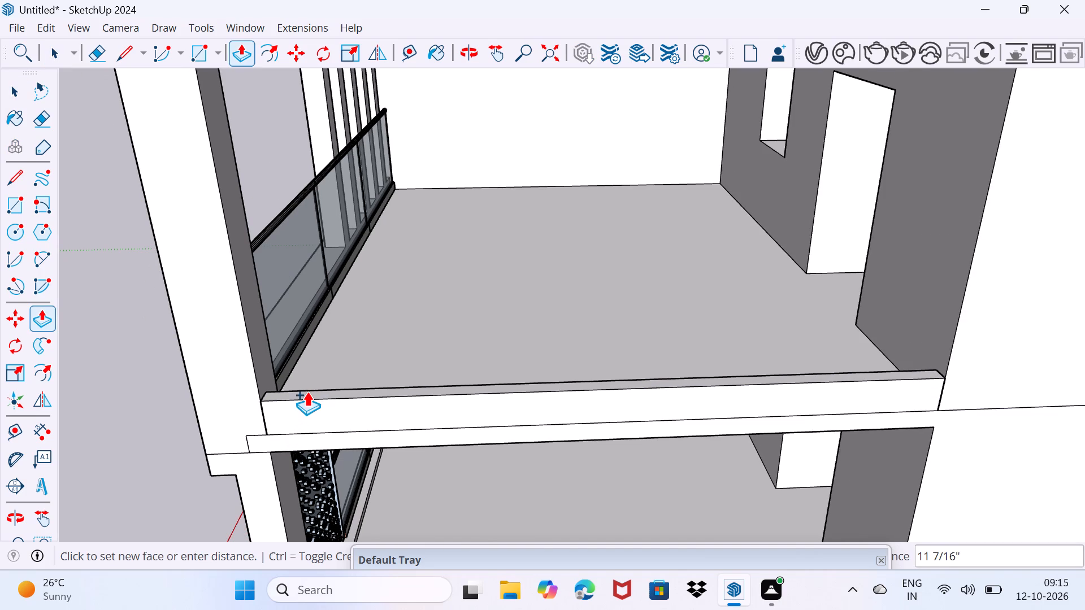
{"action": "type", "text": "4'"}
{"action": "key", "text": "Return"}
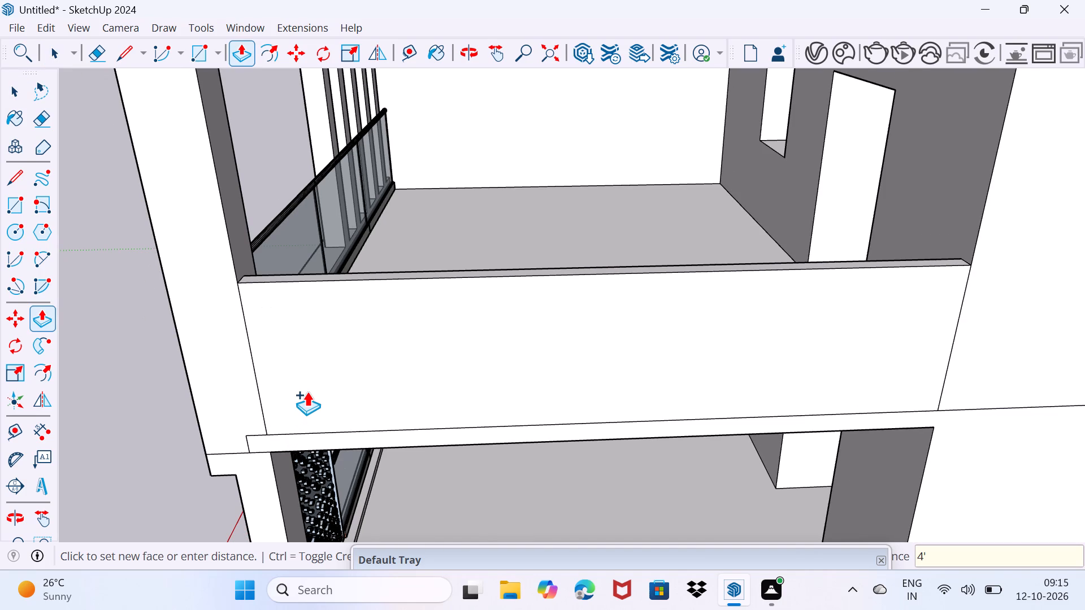
{"action": "key", "text": "space"}
Erase the short leftover edges at the front end of the slab beneath the top-floor balcony side wall.
{"action": "middle_click_drag", "start_coordinate": [306, 393], "coordinate": [345, 328]}
{"action": "scroll", "coordinate": [284, 380], "scroll_direction": "up", "scroll_amount": 1}
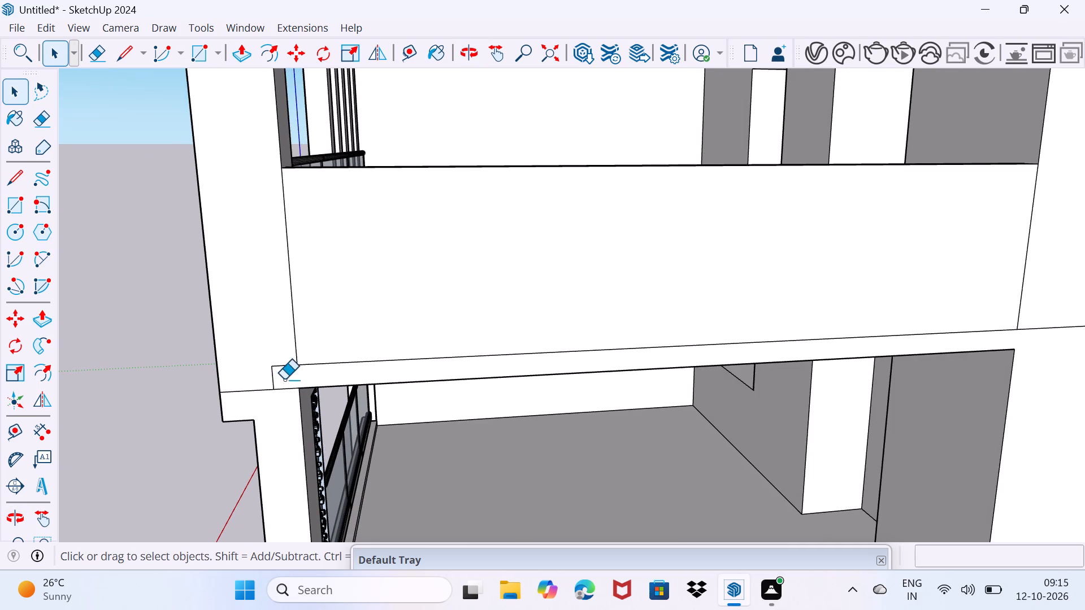
{"action": "key", "text": "e"}
{"action": "left_click_drag", "start_coordinate": [279, 377], "coordinate": [274, 377]}
{"action": "left_click_drag", "start_coordinate": [267, 378], "coordinate": [275, 377]}
{"action": "left_click_drag", "start_coordinate": [281, 361], "coordinate": [281, 367]}
Copy the open side edge of the balcony floor one storey below 6" inward along the floor.
{"action": "scroll", "coordinate": [281, 368], "scroll_direction": "down", "scroll_amount": 13}
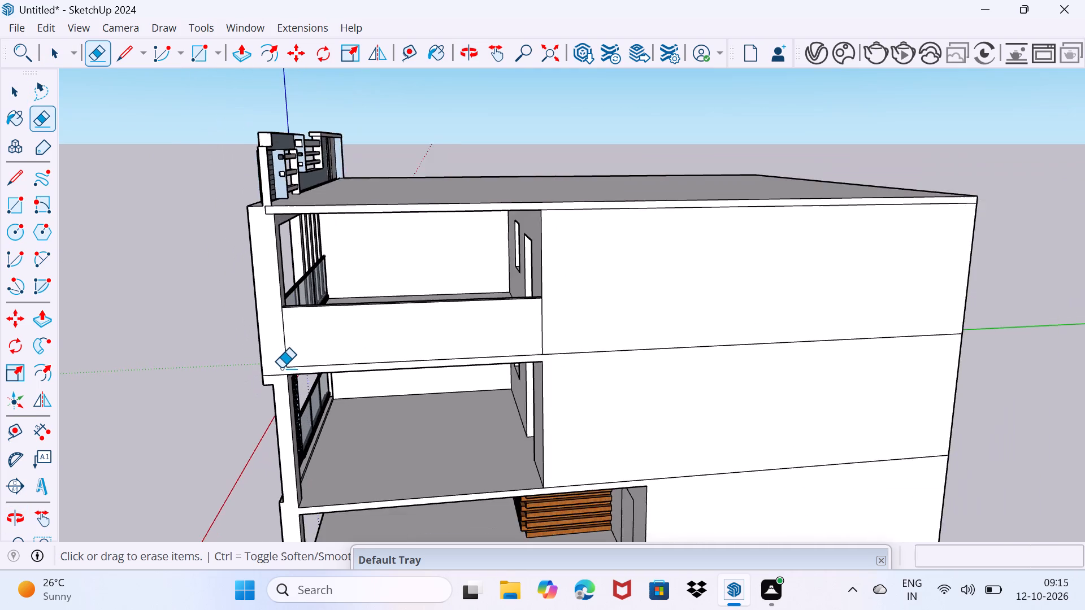
{"action": "scroll", "coordinate": [281, 368], "scroll_direction": "down", "scroll_amount": 3}
{"action": "middle_click_drag", "start_coordinate": [293, 402], "coordinate": [300, 329]}
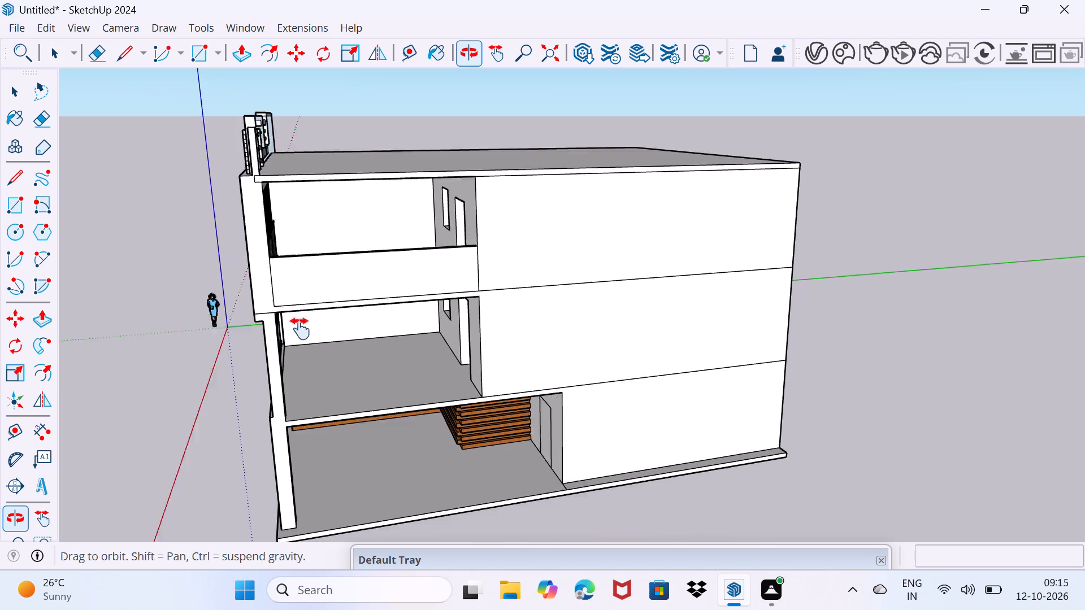
{"action": "middle_click_drag", "start_coordinate": [300, 329], "coordinate": [286, 305]}
{"action": "scroll", "coordinate": [401, 344], "scroll_direction": "up", "scroll_amount": 3}
{"action": "key", "text": "space"}
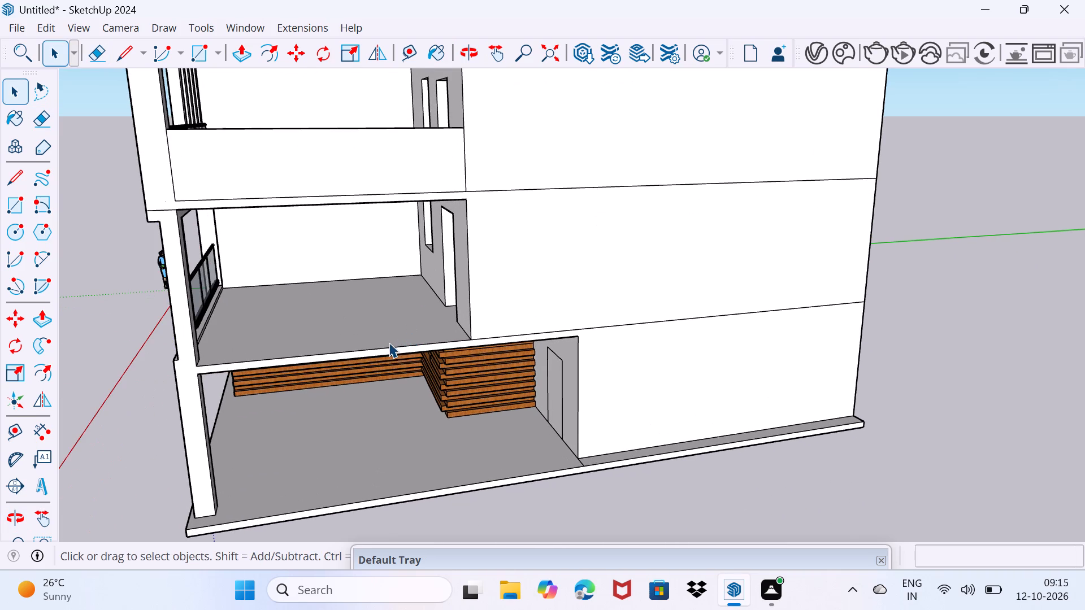
{"action": "scroll", "coordinate": [389, 342], "scroll_direction": "up", "scroll_amount": 3}
{"action": "middle_click_drag", "start_coordinate": [389, 342], "coordinate": [385, 361]}
{"action": "scroll", "coordinate": [380, 376], "scroll_direction": "up", "scroll_amount": 2}
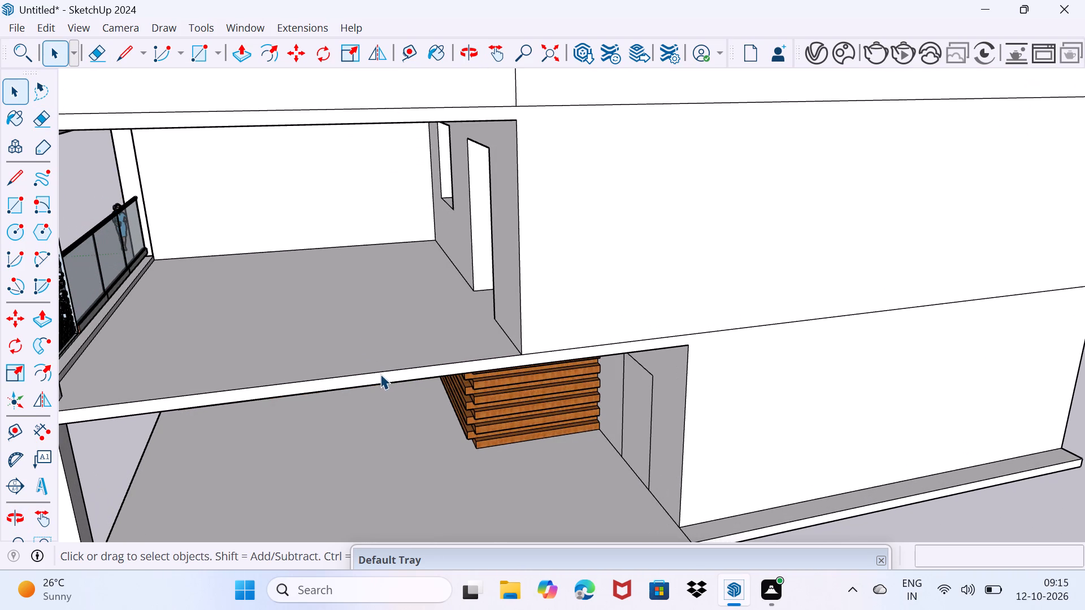
{"action": "left_click", "coordinate": [380, 370]}
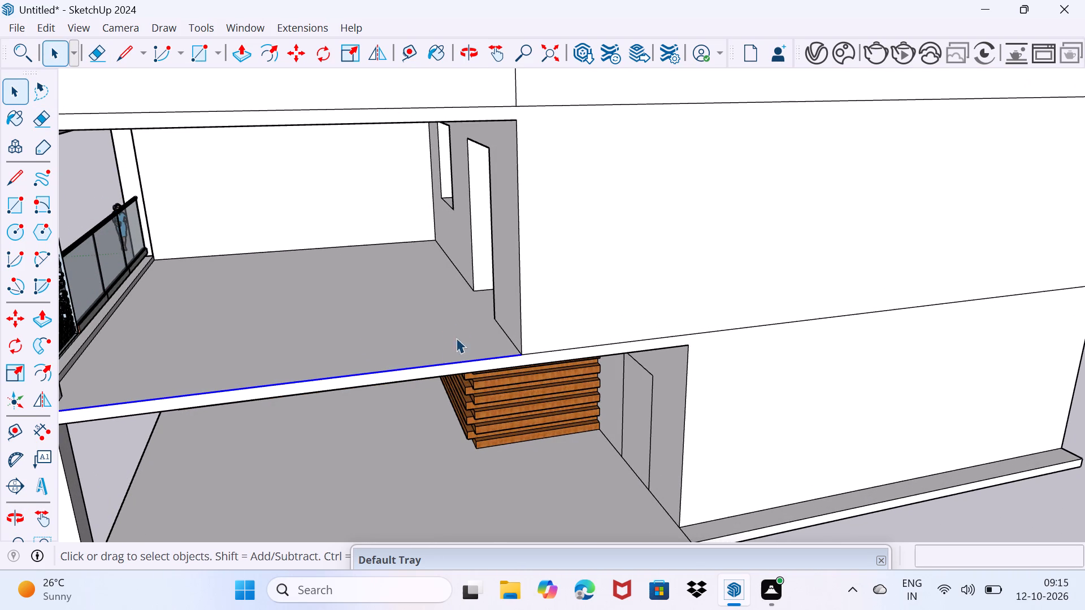
{"action": "middle_click_drag", "start_coordinate": [456, 338], "coordinate": [435, 389]}
{"action": "key", "text": "m"}
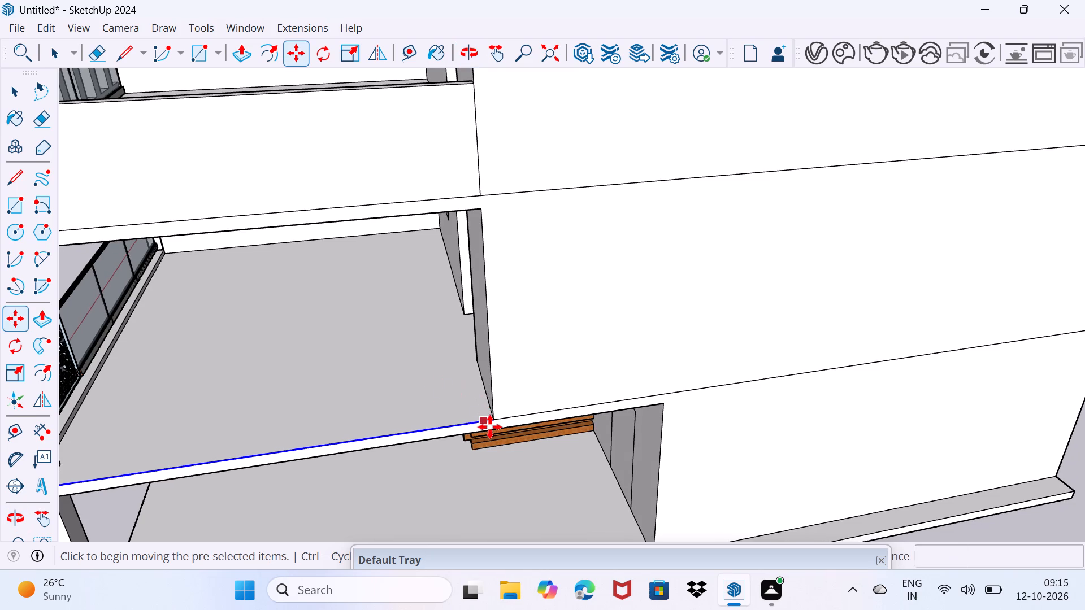
{"action": "left_click", "coordinate": [489, 419]}
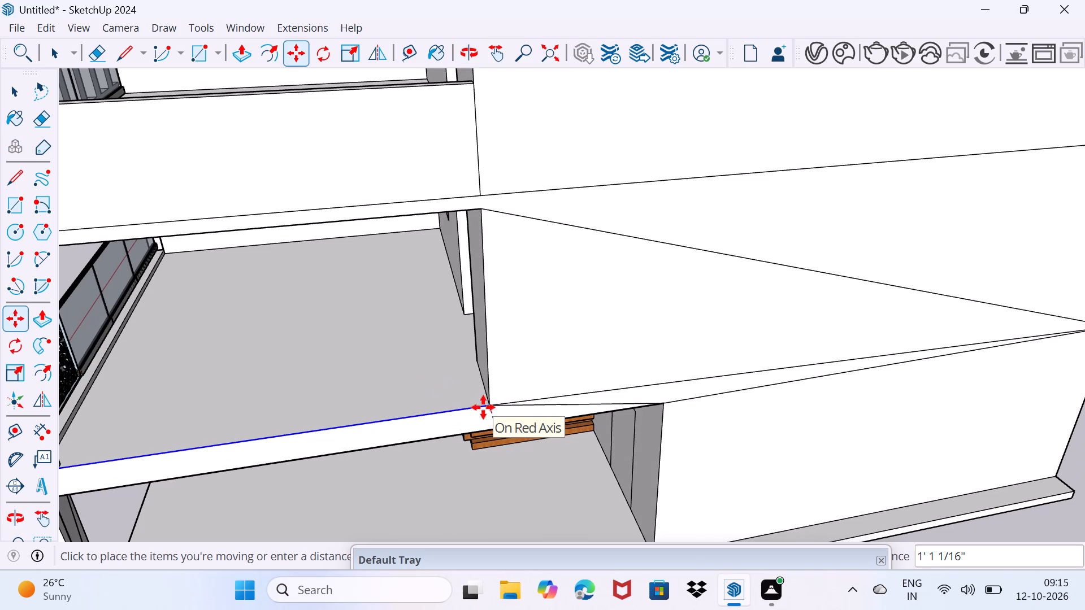
{"action": "scroll", "coordinate": [476, 407], "scroll_direction": "up", "scroll_amount": 9}
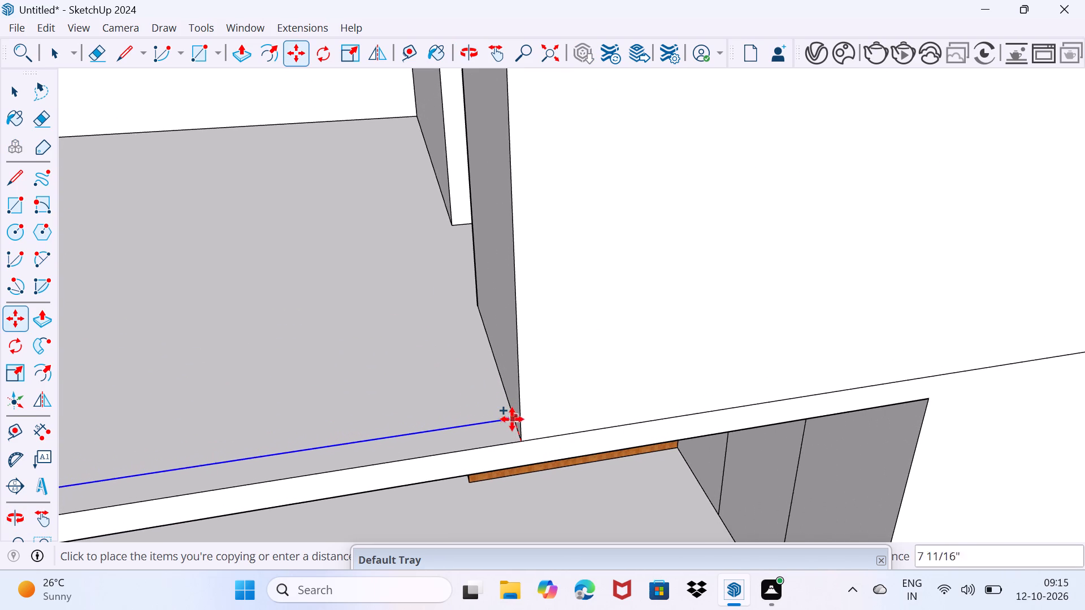
{"action": "type", "text": "6\""}
{"action": "key", "text": "Return"}
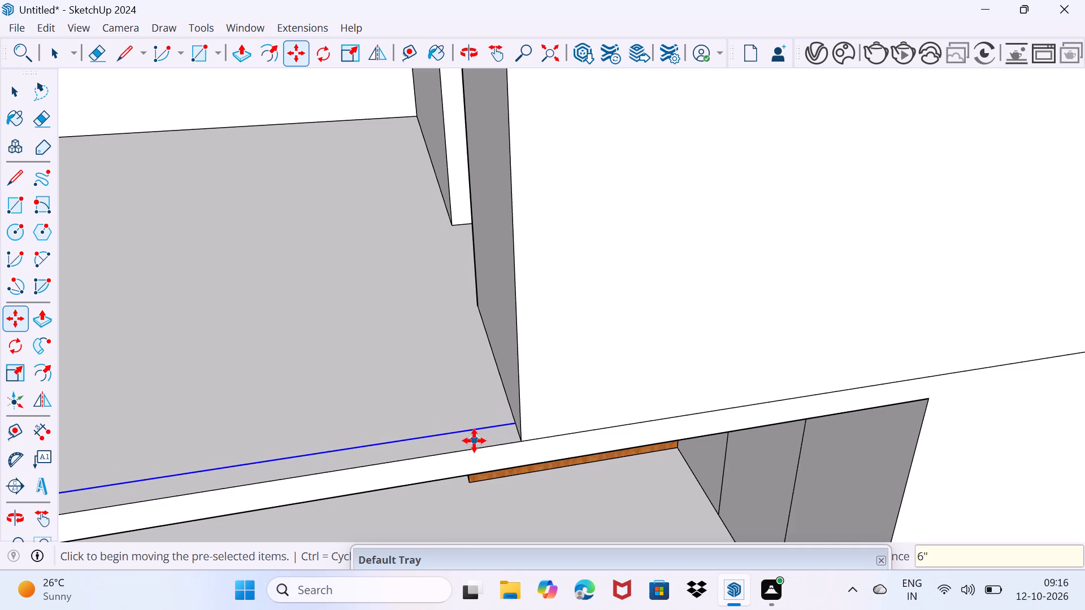
{"action": "key", "text": "space"}
{"action": "left_click", "coordinate": [465, 347]}
{"action": "left_click_drag", "start_coordinate": [435, 402], "coordinate": [463, 350]}
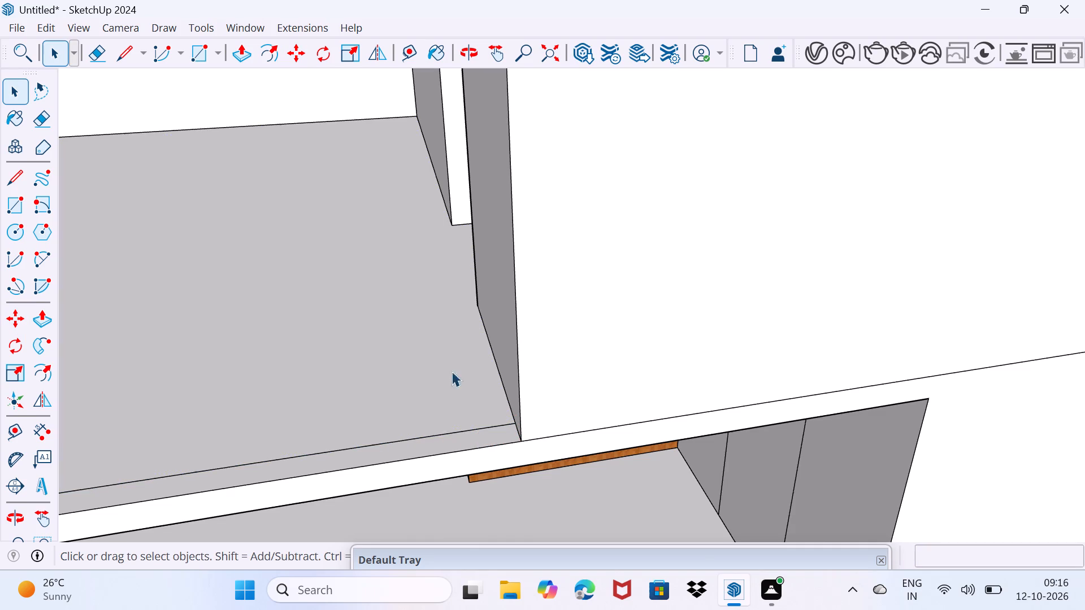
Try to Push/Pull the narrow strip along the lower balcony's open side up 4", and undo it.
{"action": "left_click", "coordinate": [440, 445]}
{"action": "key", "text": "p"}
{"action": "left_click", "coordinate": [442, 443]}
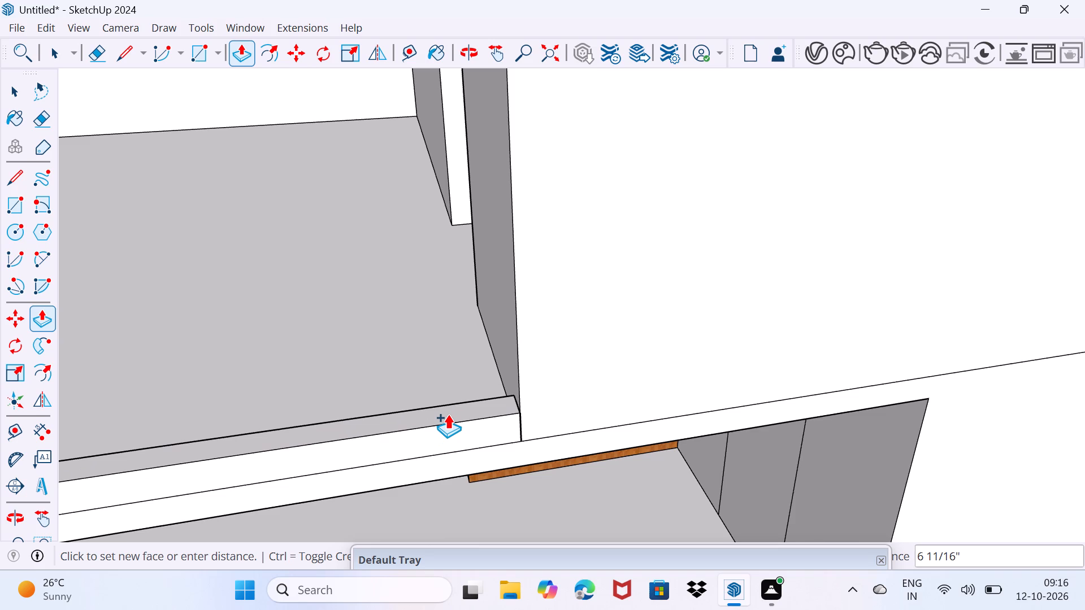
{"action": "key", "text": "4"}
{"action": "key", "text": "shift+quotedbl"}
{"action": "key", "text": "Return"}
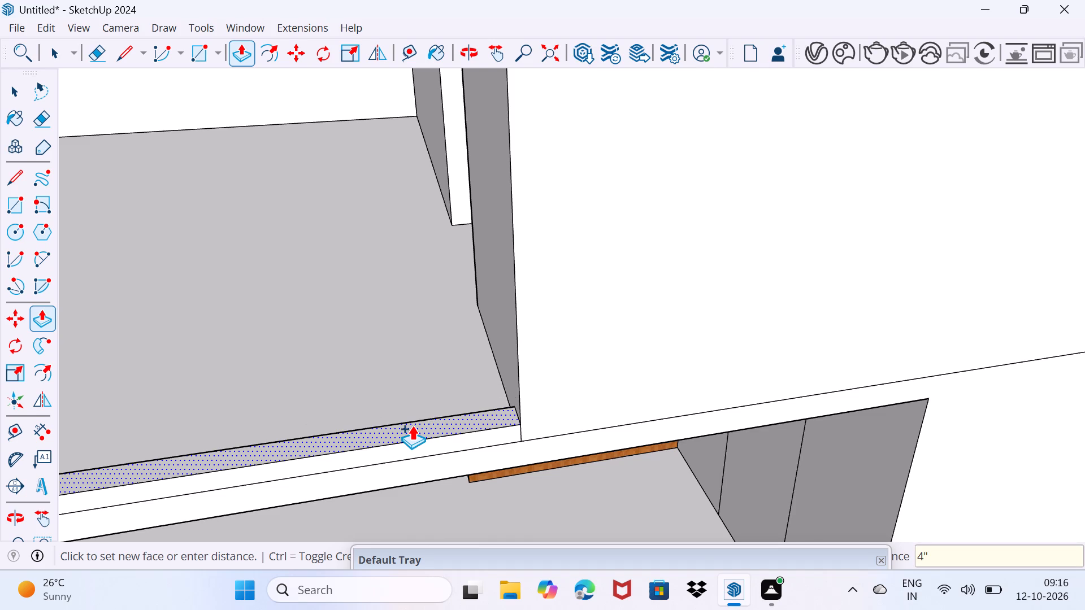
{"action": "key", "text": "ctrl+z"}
Push/Pull the narrow strip along the lower balcony's open side up 4' as a side wall.
{"action": "left_click", "coordinate": [395, 446]}
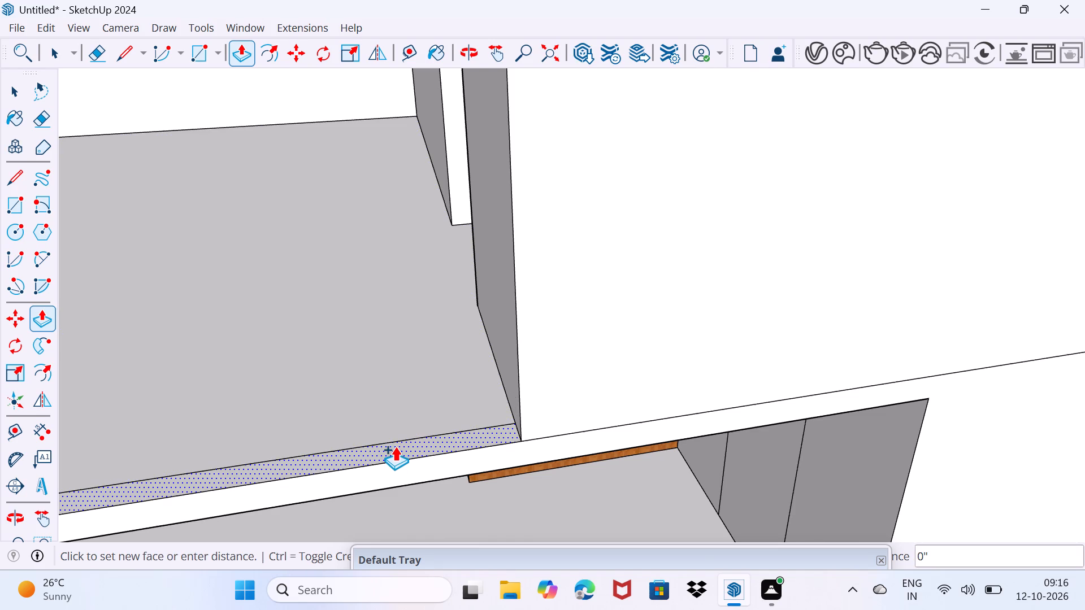
{"action": "key", "text": "4"}
{"action": "key", "text": "apostrophe"}
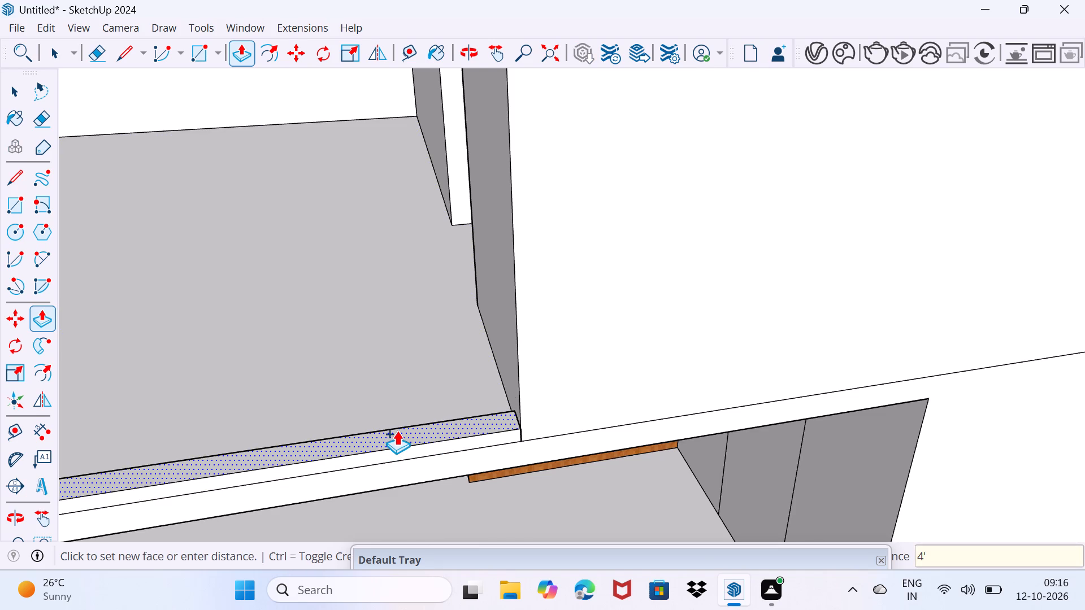
{"action": "key", "text": "Return"}
{"action": "key", "text": "space"}
Examine both balcony side walls and the open ground floor from the building's side and front corner.
{"action": "scroll", "coordinate": [391, 414], "scroll_direction": "down", "scroll_amount": 9}
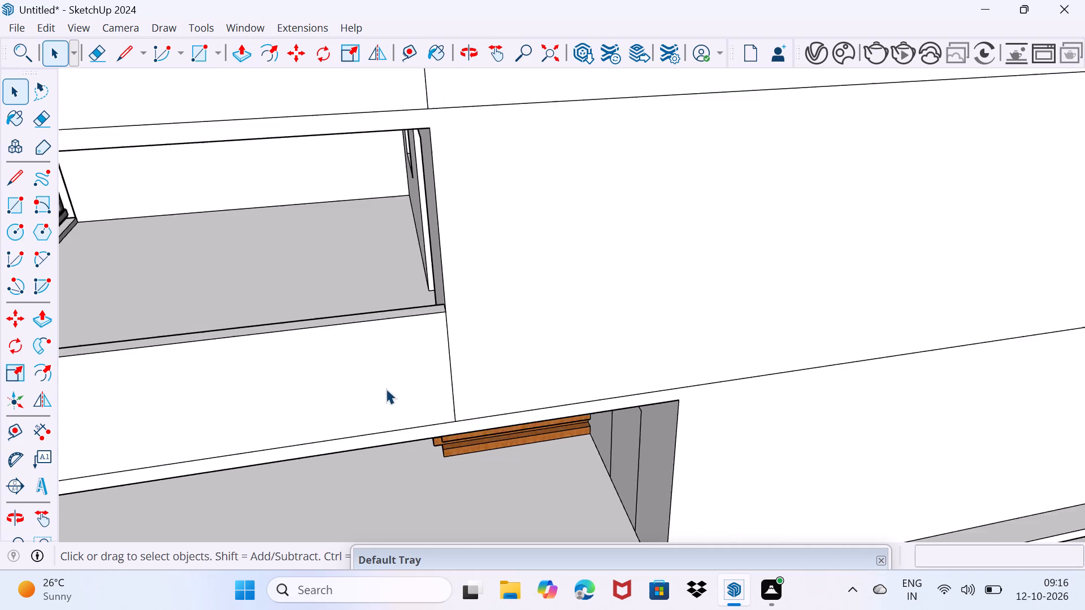
{"action": "scroll", "coordinate": [386, 389], "scroll_direction": "down", "scroll_amount": 9}
{"action": "scroll", "coordinate": [195, 420], "scroll_direction": "up", "scroll_amount": 3}
{"action": "middle_click_drag", "start_coordinate": [192, 418], "coordinate": [269, 330]}
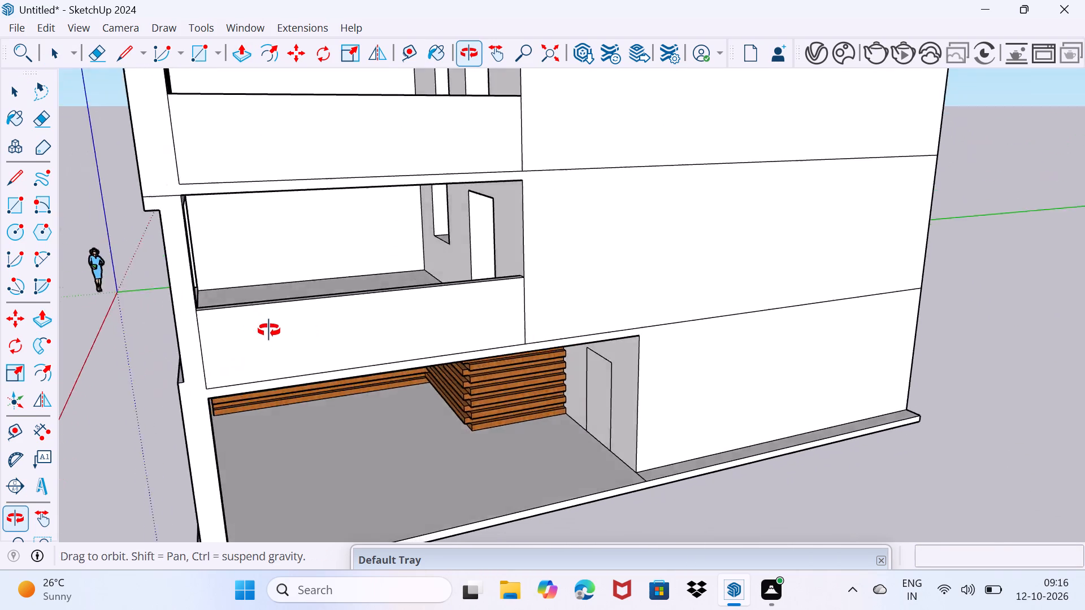
{"action": "middle_click_drag", "start_coordinate": [269, 330], "coordinate": [283, 322]}
{"action": "scroll", "coordinate": [283, 322], "scroll_direction": "down", "scroll_amount": 6}
{"action": "middle_click_drag", "start_coordinate": [261, 439], "coordinate": [415, 426]}
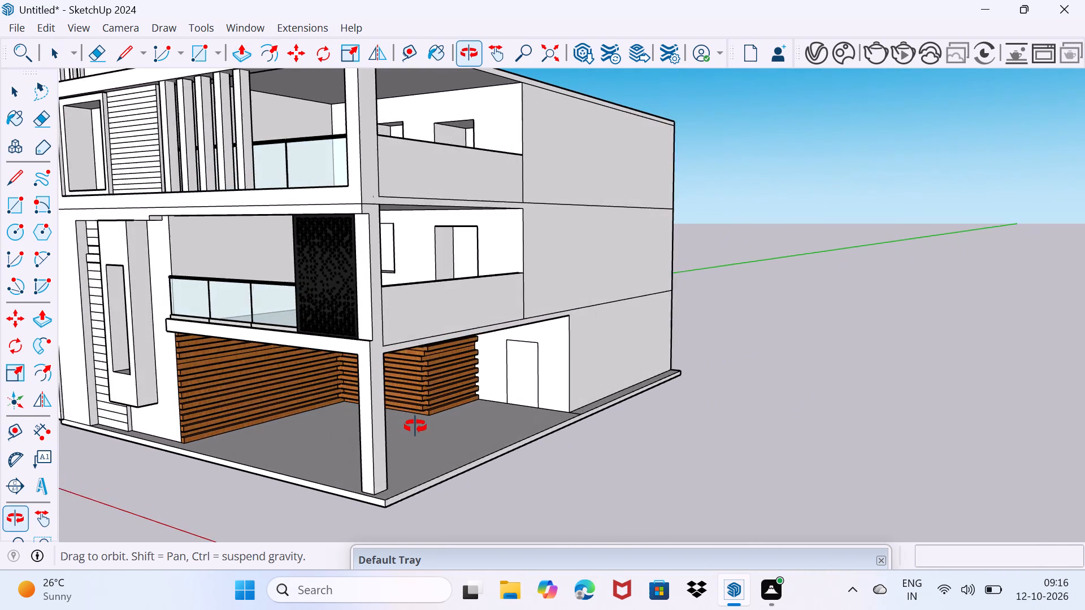
Erase the short edge on the ground slab between the side wall's corner and the slab's outer side edge.
{"action": "middle_click_drag", "start_coordinate": [415, 426], "coordinate": [362, 436]}
{"action": "scroll", "coordinate": [350, 486], "scroll_direction": "up", "scroll_amount": 5}
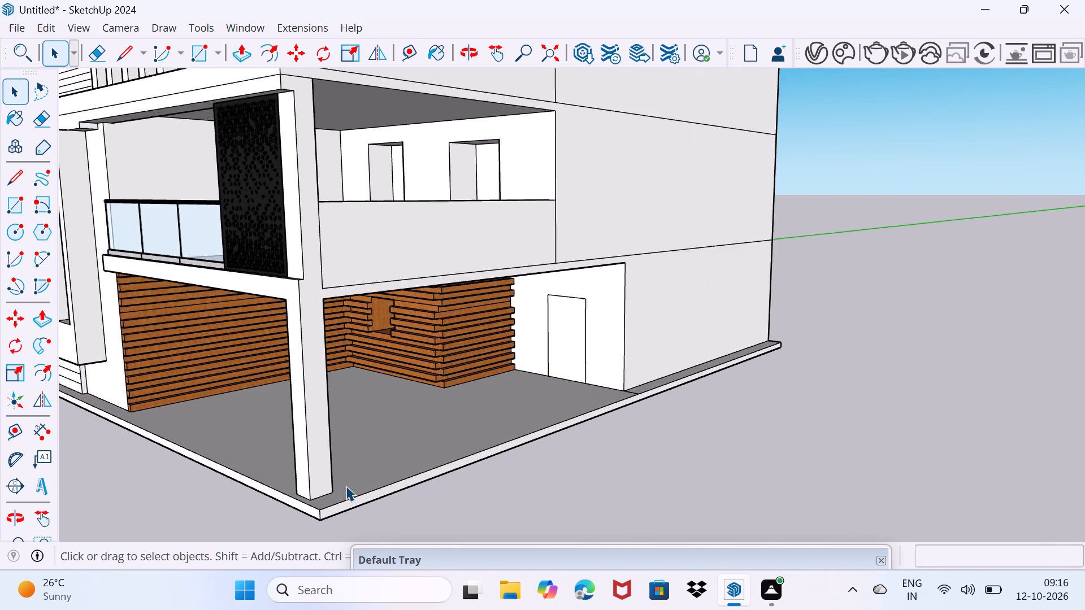
{"action": "scroll", "coordinate": [346, 486], "scroll_direction": "up", "scroll_amount": 1}
{"action": "middle_click_drag", "start_coordinate": [344, 485], "coordinate": [317, 502]}
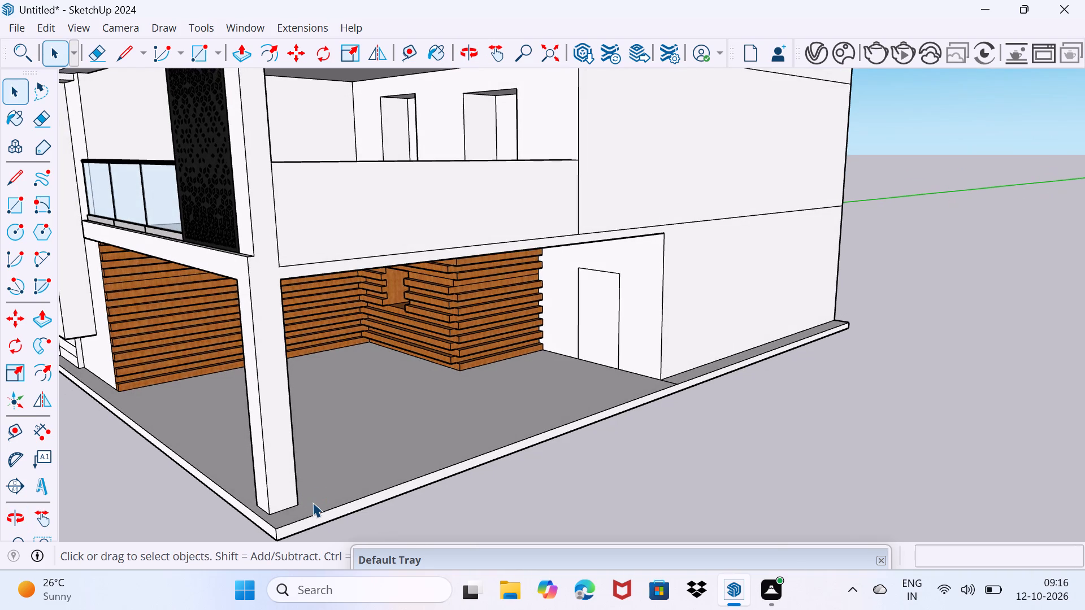
{"action": "middle_click_drag", "start_coordinate": [312, 494], "coordinate": [273, 387]}
{"action": "scroll", "coordinate": [274, 393], "scroll_direction": "up", "scroll_amount": 2}
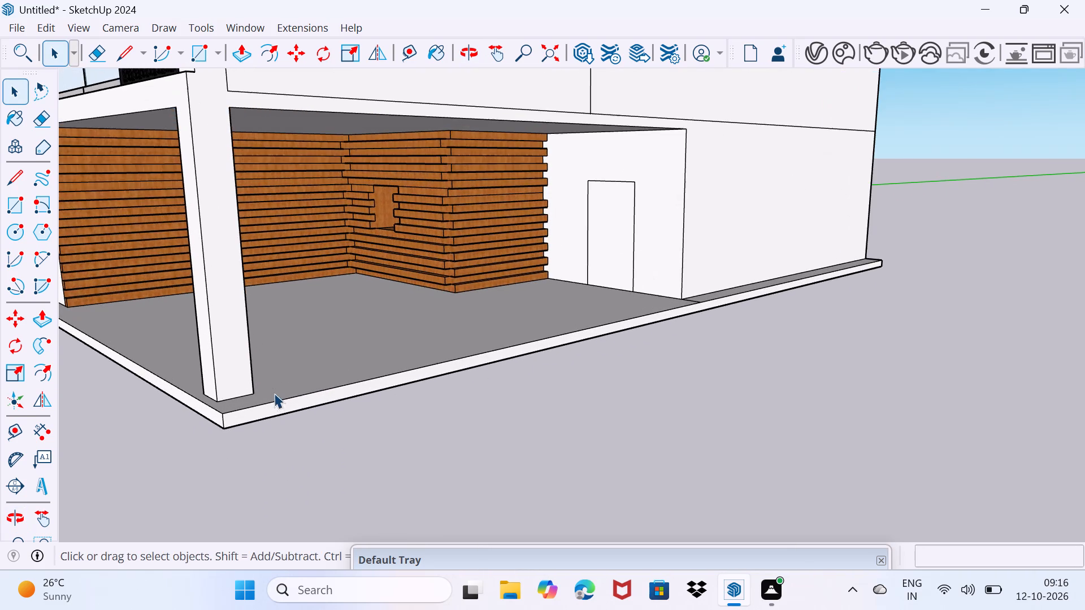
{"action": "middle_click_drag", "start_coordinate": [314, 404], "coordinate": [271, 461]}
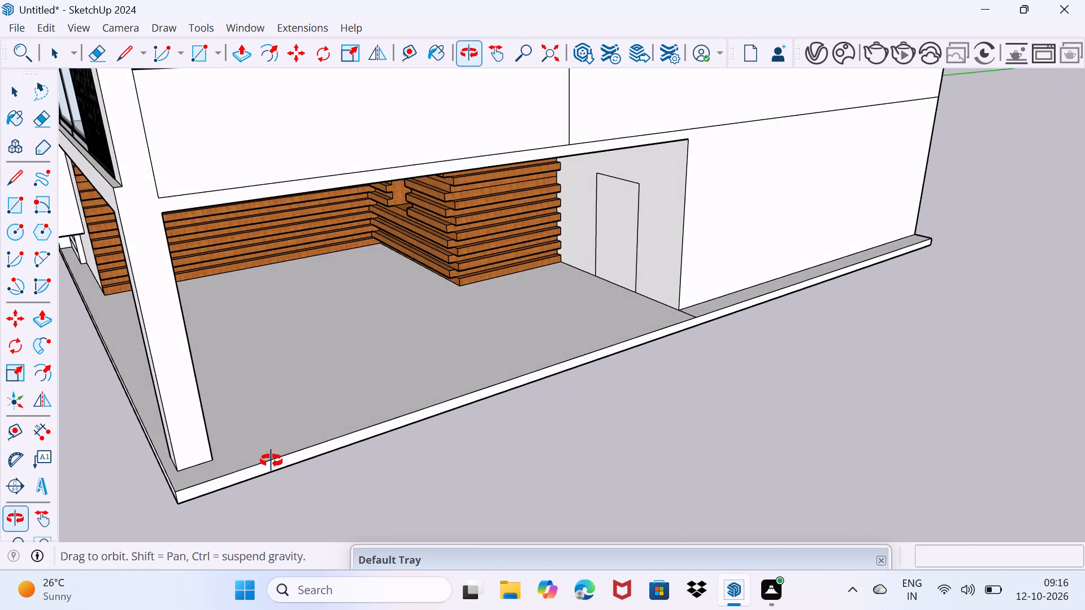
{"action": "middle_click_drag", "start_coordinate": [271, 461], "coordinate": [273, 461]}
{"action": "scroll", "coordinate": [619, 331], "scroll_direction": "up", "scroll_amount": 5}
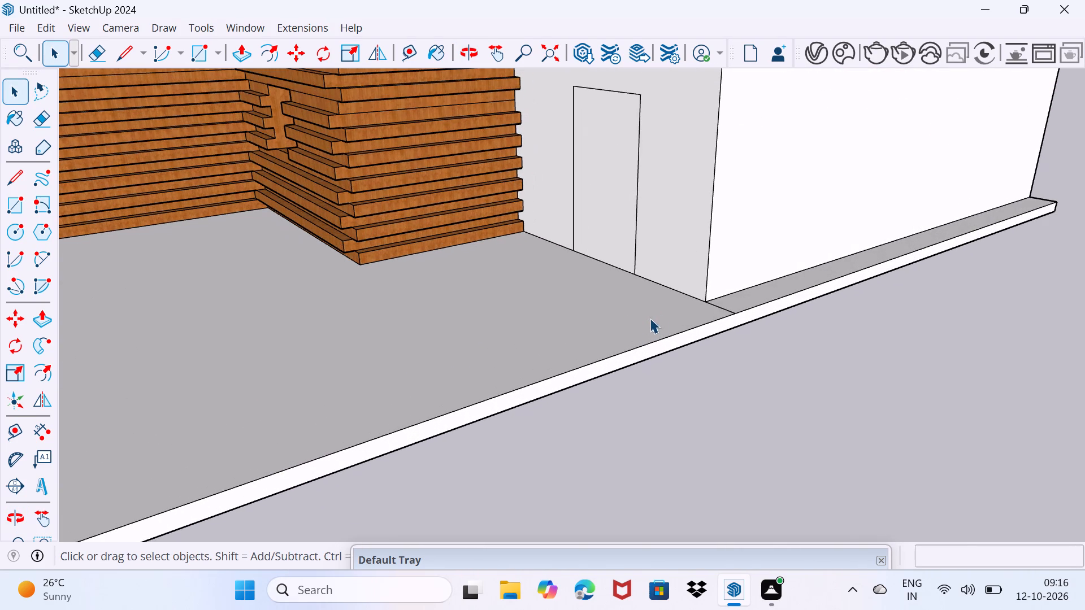
{"action": "key", "text": "e"}
{"action": "left_click_drag", "start_coordinate": [717, 311], "coordinate": [726, 305]}
{"action": "scroll", "coordinate": [699, 319], "scroll_direction": "down", "scroll_amount": 4}
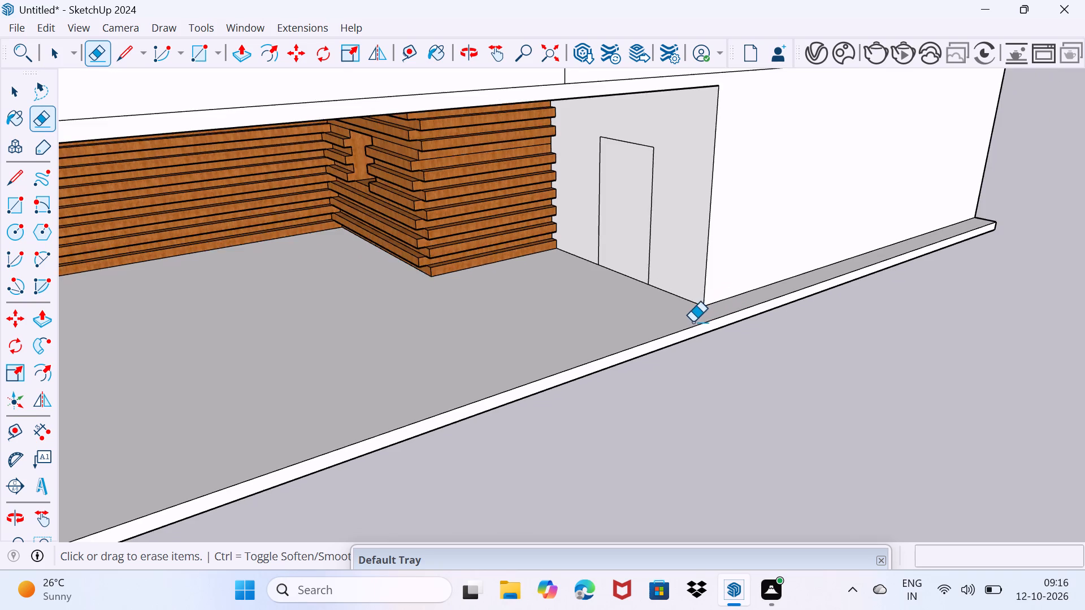
{"action": "scroll", "coordinate": [693, 322], "scroll_direction": "down", "scroll_amount": 6}
{"action": "key", "text": "space"}
Copy the ground slab's top outer edge along the open side 6" inward along the slab.
{"action": "scroll", "coordinate": [527, 380], "scroll_direction": "up", "scroll_amount": 2}
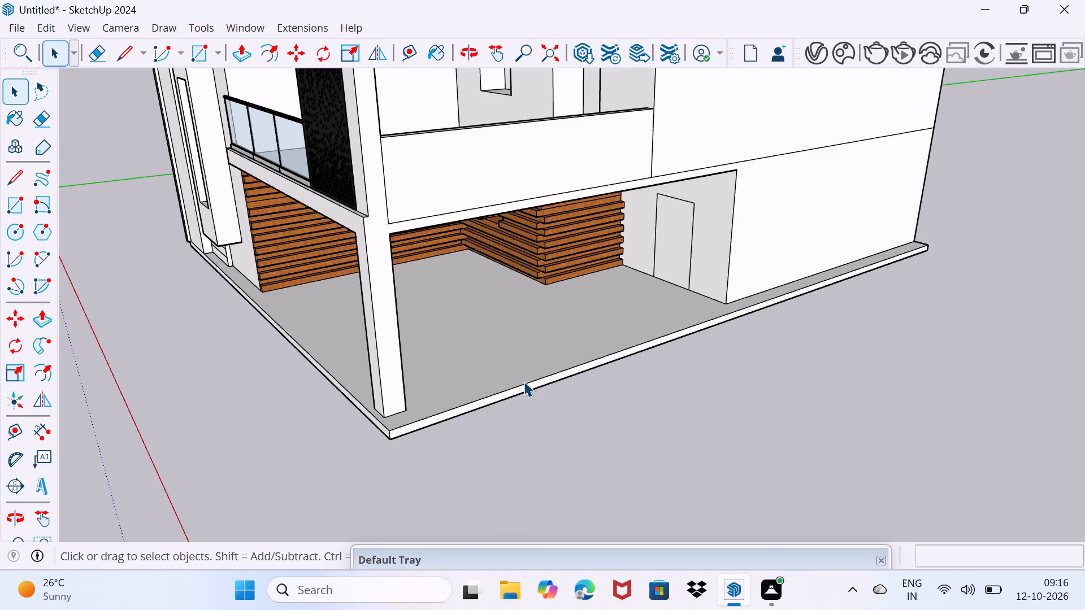
{"action": "scroll", "coordinate": [515, 384], "scroll_direction": "up", "scroll_amount": 2}
{"action": "middle_click_drag", "start_coordinate": [514, 385], "coordinate": [503, 408]}
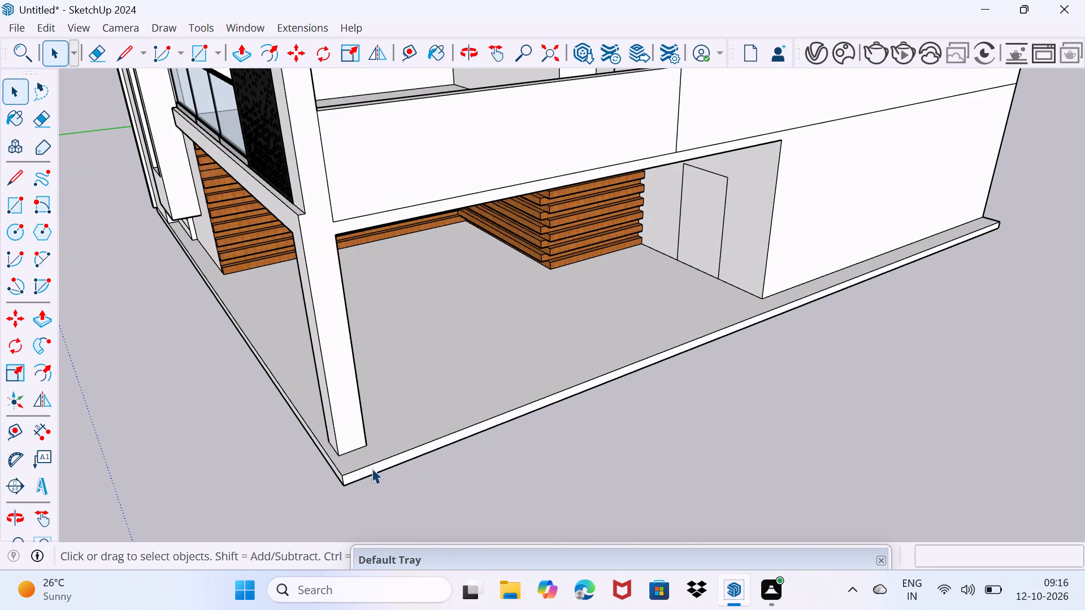
{"action": "left_click", "coordinate": [355, 470]}
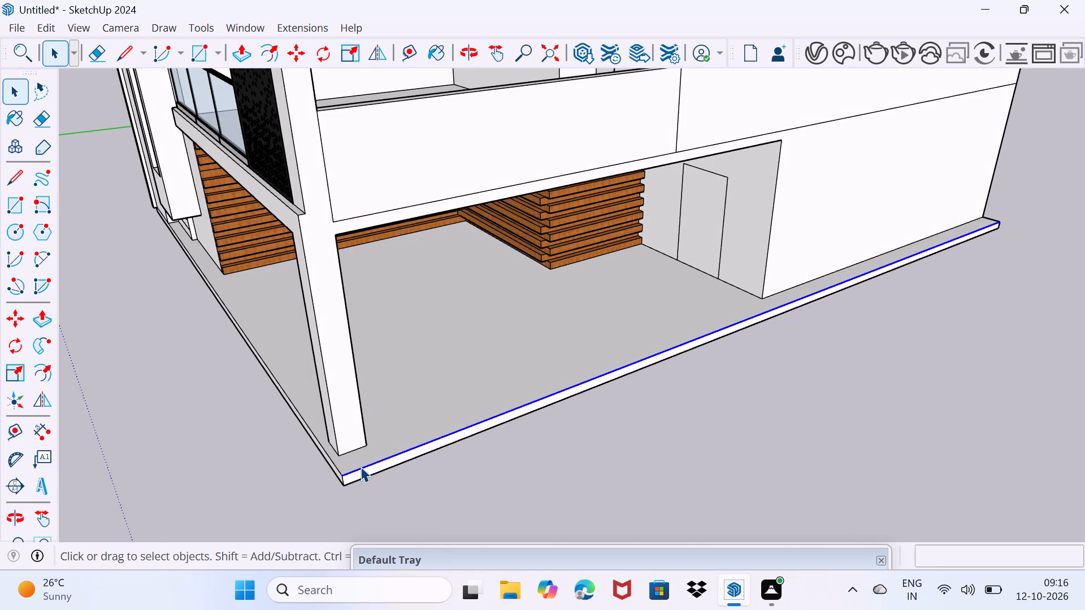
{"action": "key", "text": "m"}
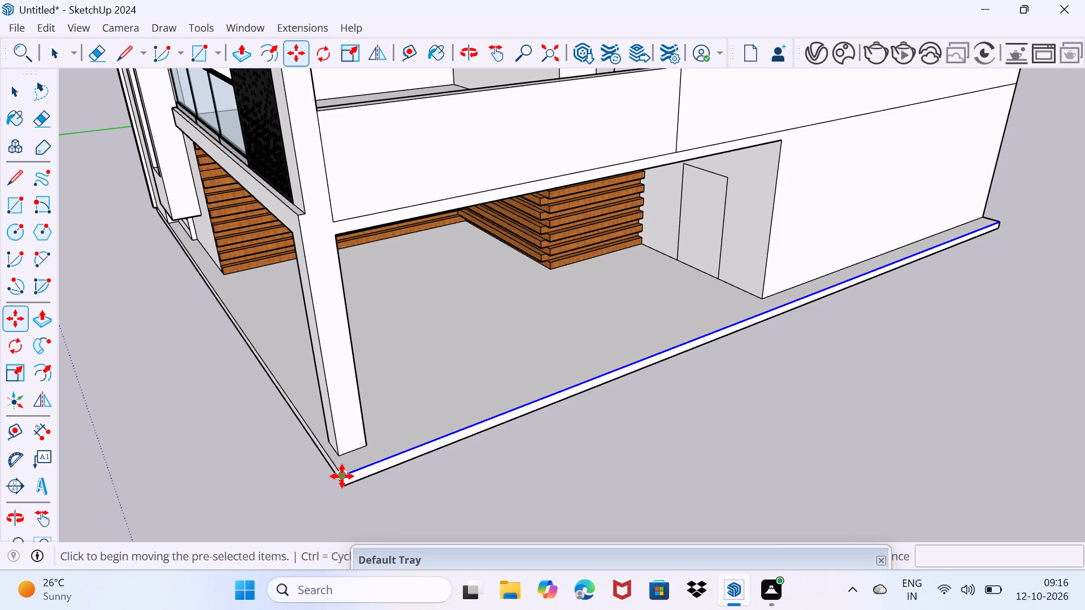
{"action": "left_click", "coordinate": [342, 476]}
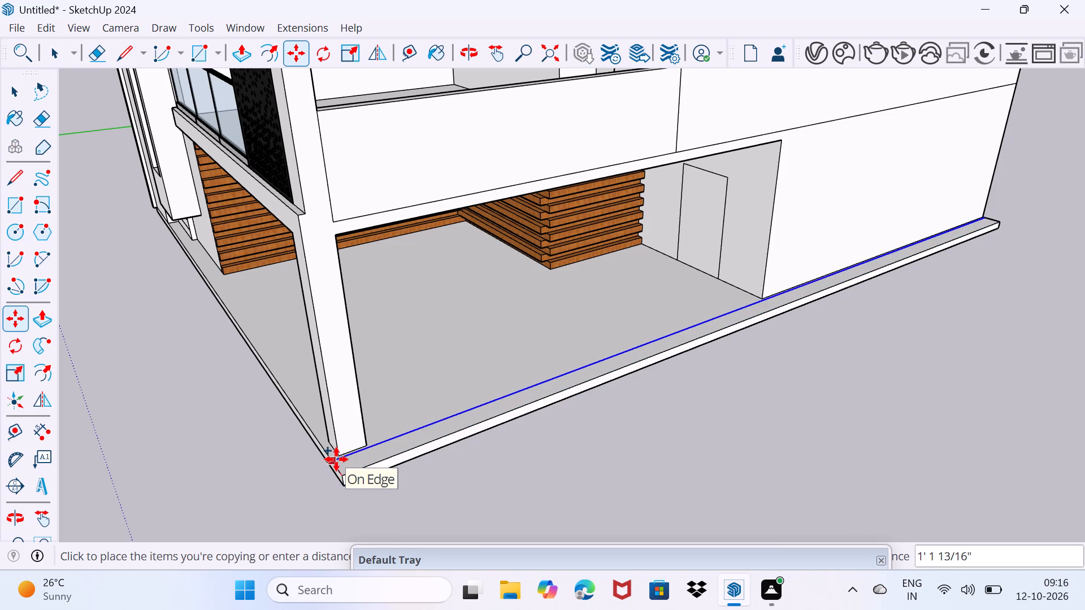
{"action": "key", "text": "6"}
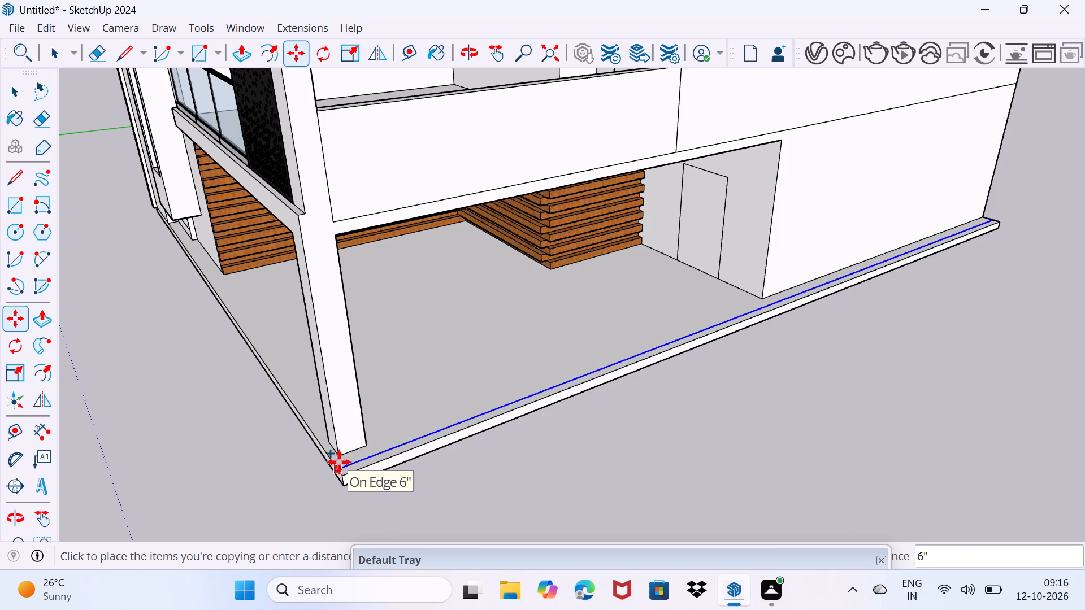
{"action": "key", "text": "shift+quotedbl"}
{"action": "key", "text": "Return"}
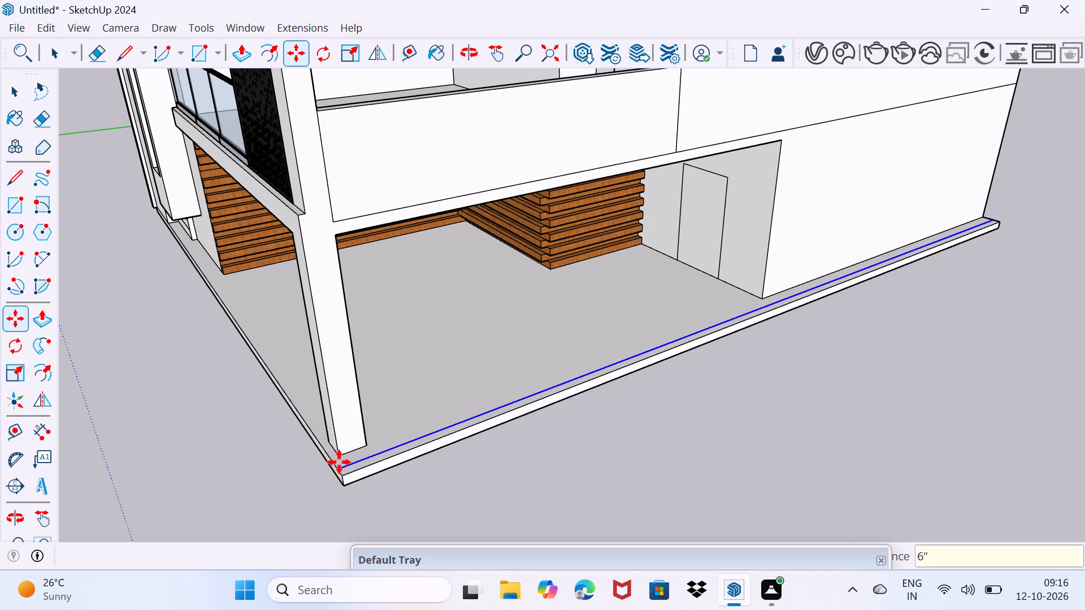
{"action": "key", "text": "space"}
Draw a short line from the copied edge to the corner column's base and erase the leftover edge beyond it.
{"action": "scroll", "coordinate": [348, 461], "scroll_direction": "up", "scroll_amount": 7}
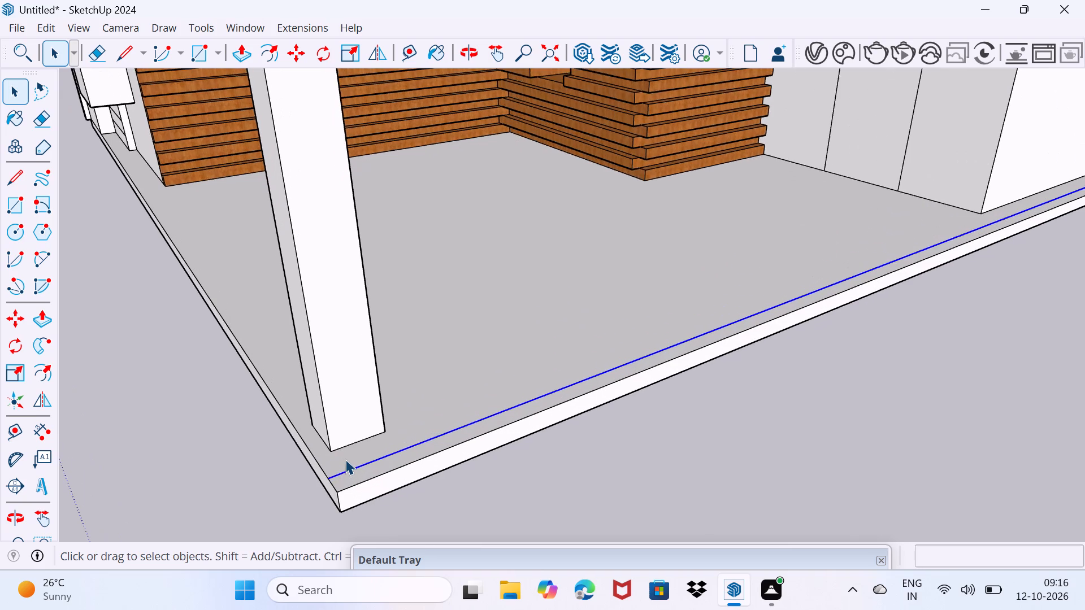
{"action": "scroll", "coordinate": [348, 457], "scroll_direction": "up", "scroll_amount": 2}
{"action": "key", "text": "l"}
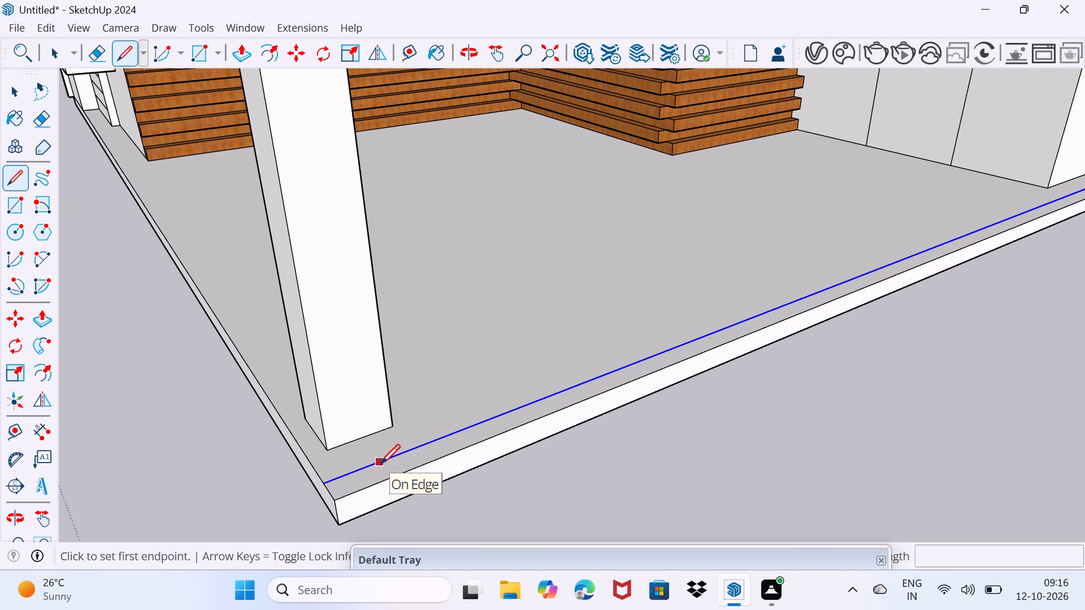
{"action": "left_click", "coordinate": [366, 468]}
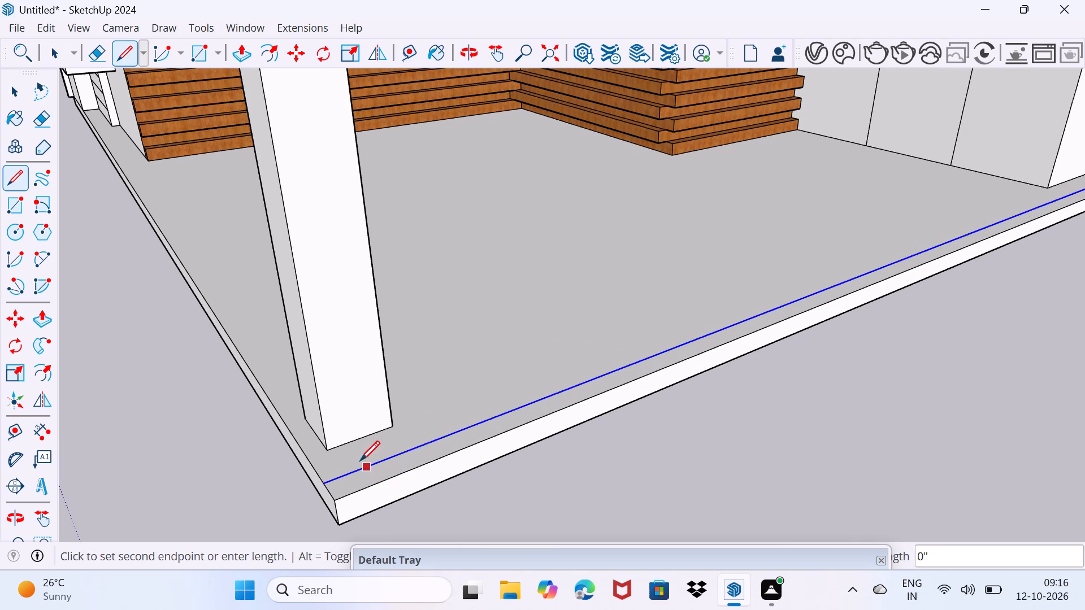
{"action": "left_click", "coordinate": [348, 445]}
{"action": "key", "text": "space"}
{"action": "left_click_drag", "start_coordinate": [351, 450], "coordinate": [359, 445]}
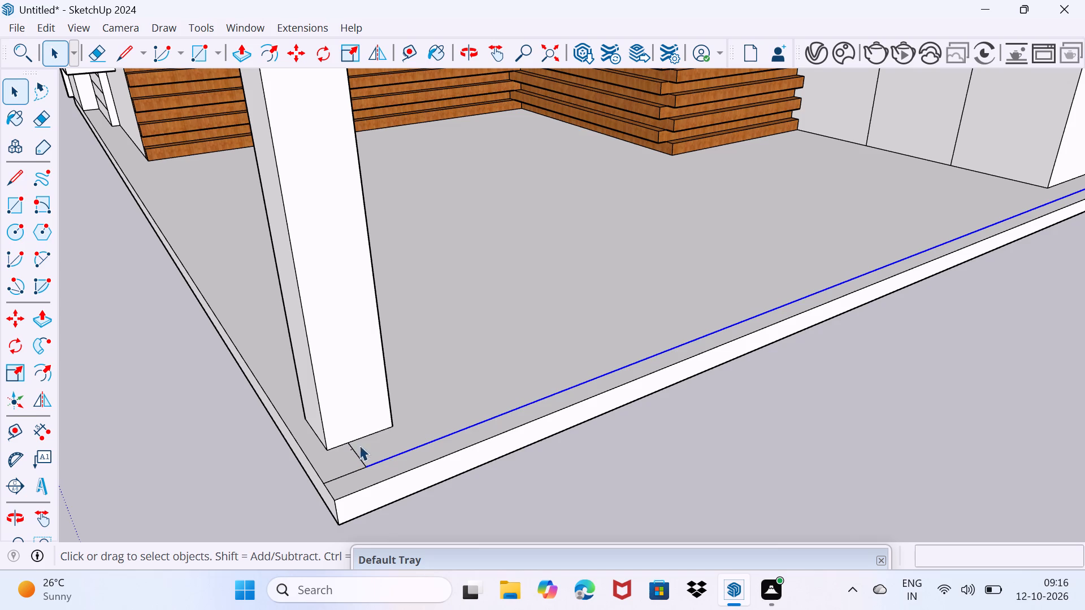
{"action": "left_click_drag", "start_coordinate": [359, 445], "coordinate": [377, 426]}
{"action": "key", "text": "e"}
{"action": "left_click", "coordinate": [352, 471]}
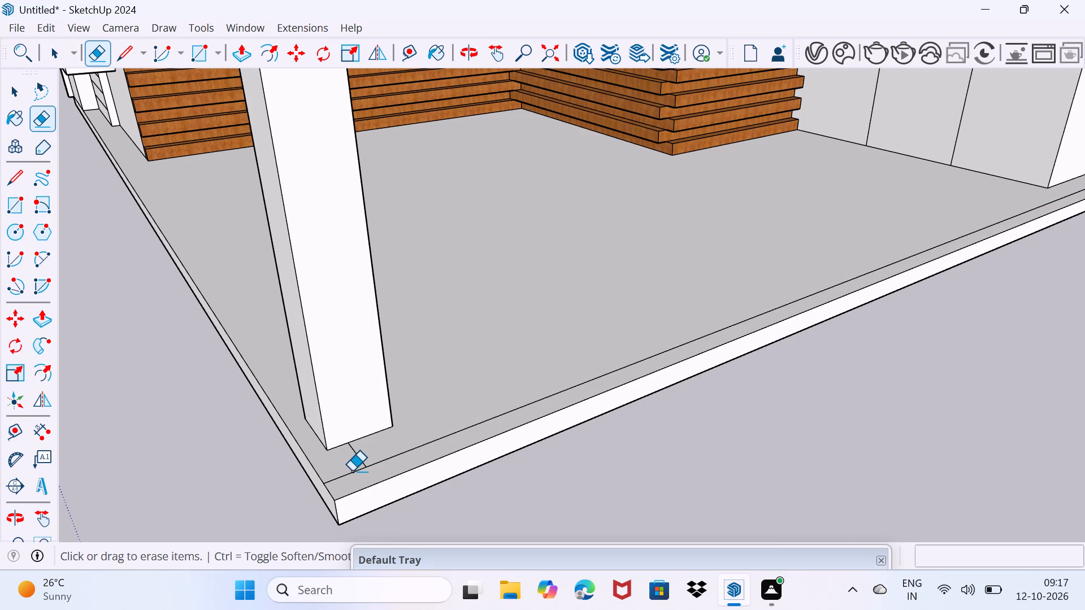
{"action": "key", "text": "space"}
Draw a line from the corner column's outer base corner to the slab's front edge, closing off the side strip.
{"action": "key", "text": "p"}
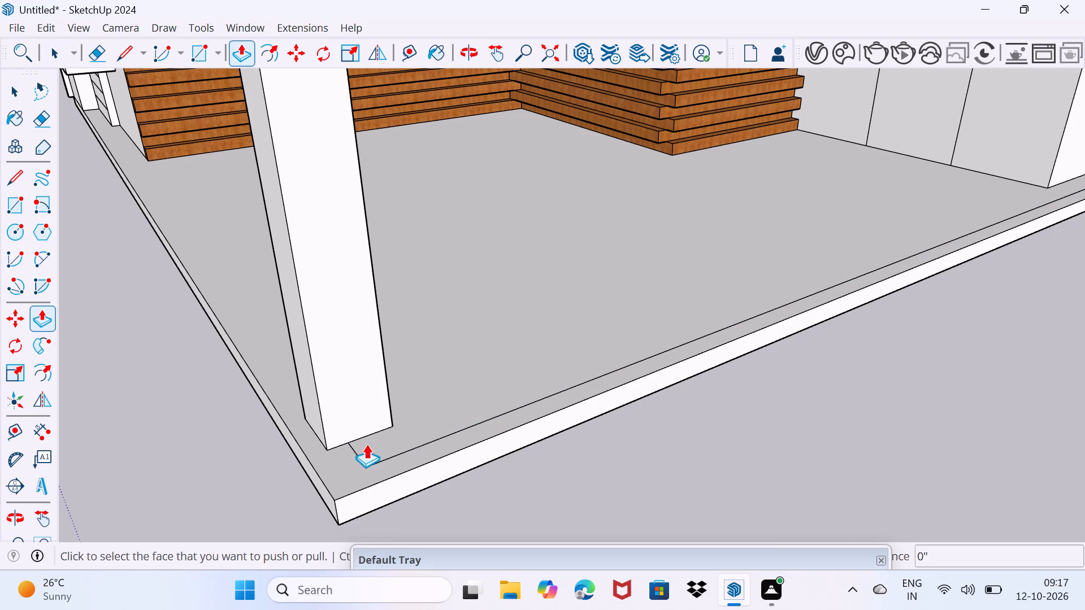
{"action": "scroll", "coordinate": [320, 452], "scroll_direction": "up", "scroll_amount": 2}
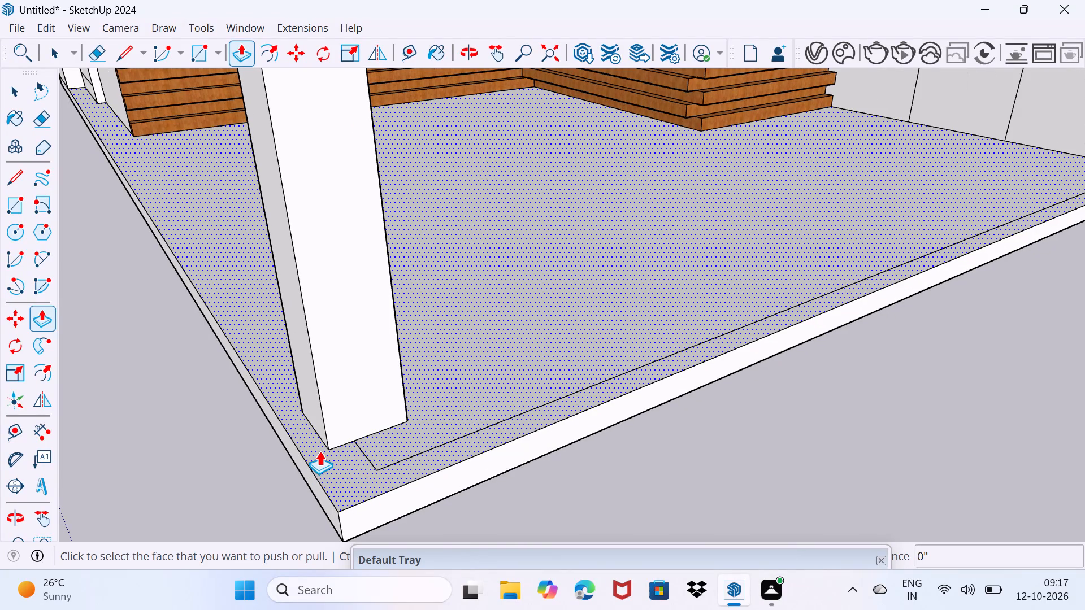
{"action": "key", "text": "l"}
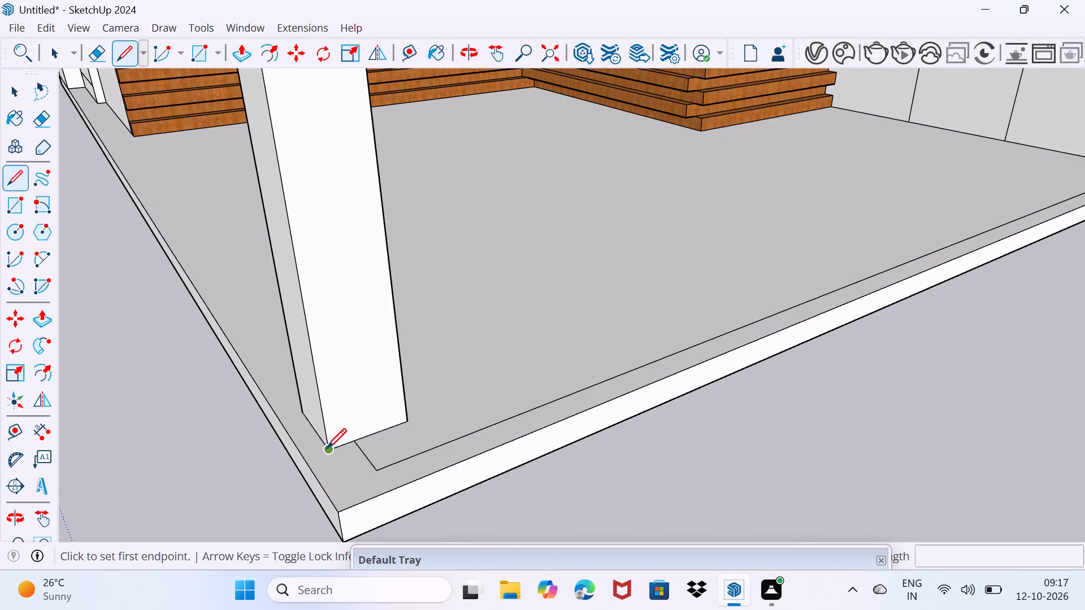
{"action": "left_click", "coordinate": [327, 448]}
{"action": "left_click", "coordinate": [307, 457]}
{"action": "key", "text": "space"}
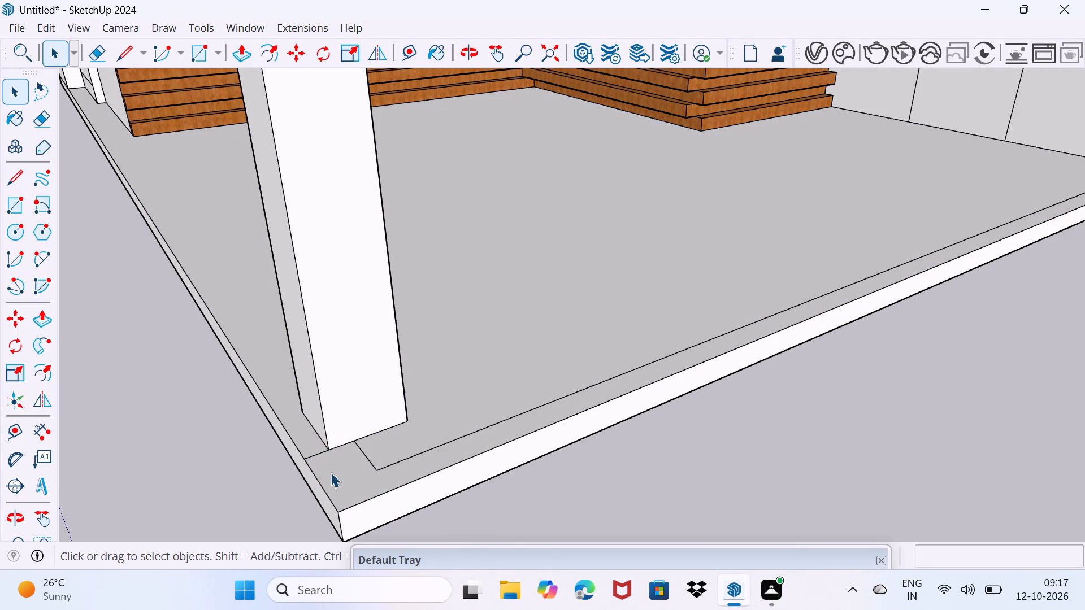
Push/Pull the narrow strip along the ground slab's open side up 4' as a side wall.
{"action": "left_click", "coordinate": [331, 472]}
{"action": "key", "text": "p"}
{"action": "left_click", "coordinate": [331, 473]}
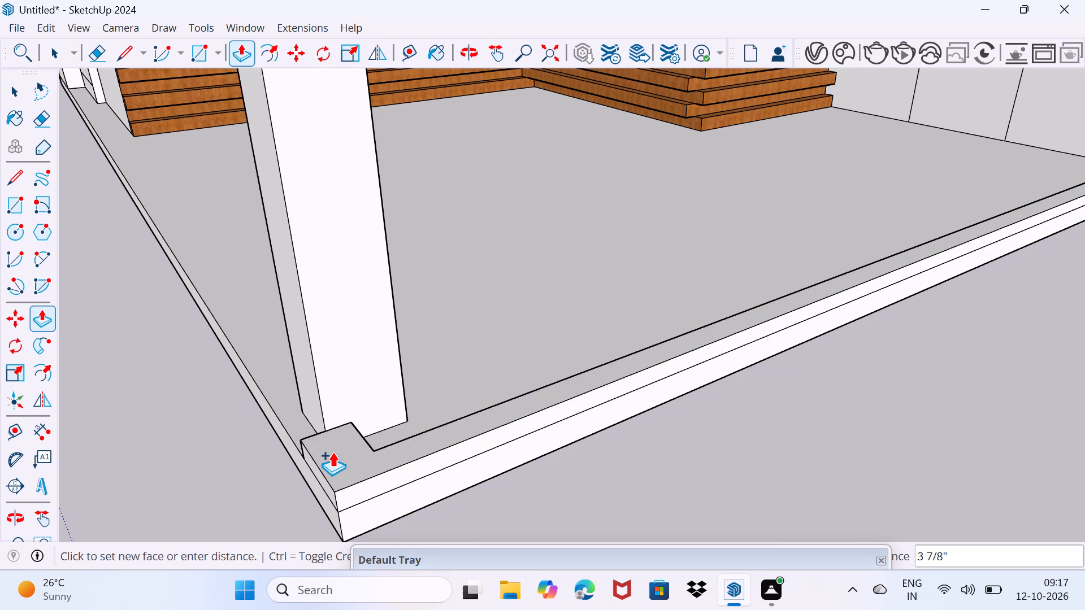
{"action": "key", "text": "4"}
{"action": "key", "text": "apostrophe"}
{"action": "key", "text": "Return"}
{"action": "scroll", "coordinate": [336, 446], "scroll_direction": "down", "scroll_amount": 3}
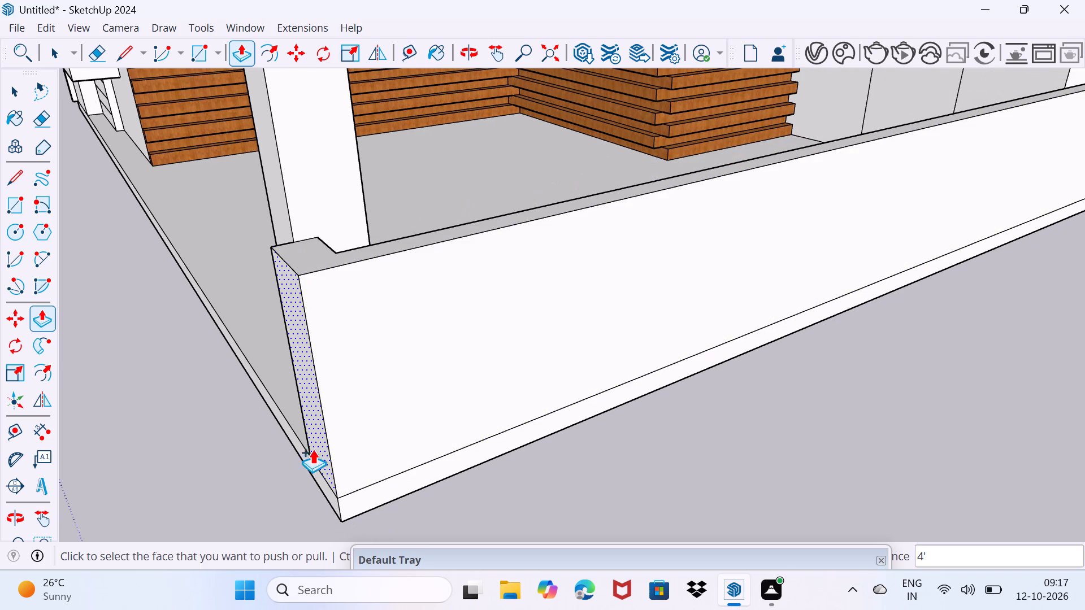
Push/Pull the door outline on the ground floor's back wall inward about 5' 7" to recess the doorway.
{"action": "middle_click_drag", "start_coordinate": [313, 449], "coordinate": [576, 347]}
{"action": "scroll", "coordinate": [481, 354], "scroll_direction": "down", "scroll_amount": 6}
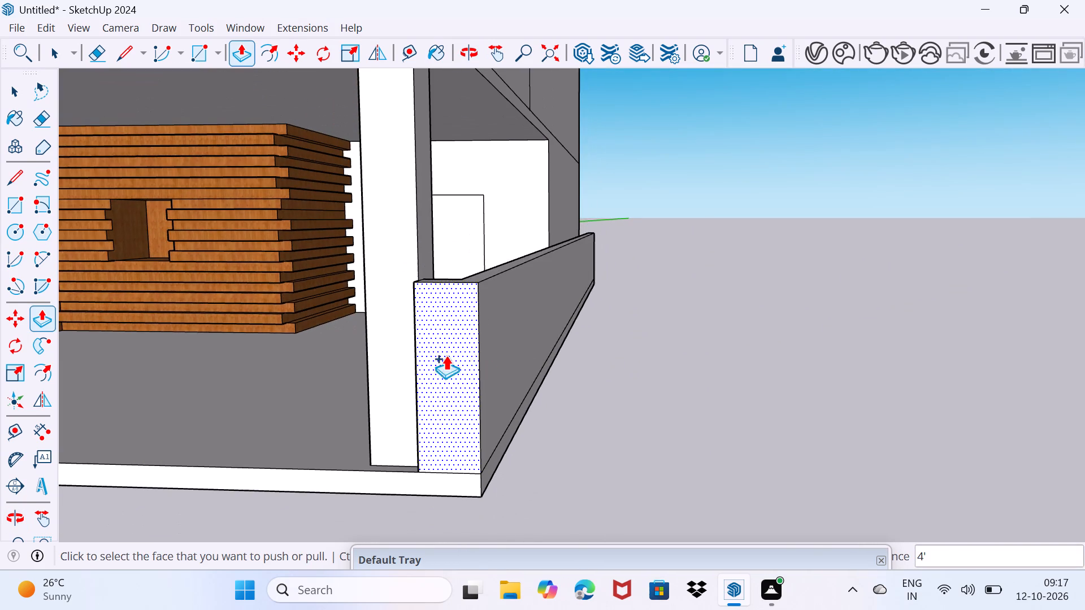
{"action": "middle_click_drag", "start_coordinate": [385, 372], "coordinate": [568, 373]}
{"action": "key", "text": "space"}
{"action": "left_click_drag", "start_coordinate": [549, 409], "coordinate": [602, 343]}
{"action": "scroll", "coordinate": [552, 354], "scroll_direction": "down", "scroll_amount": 6}
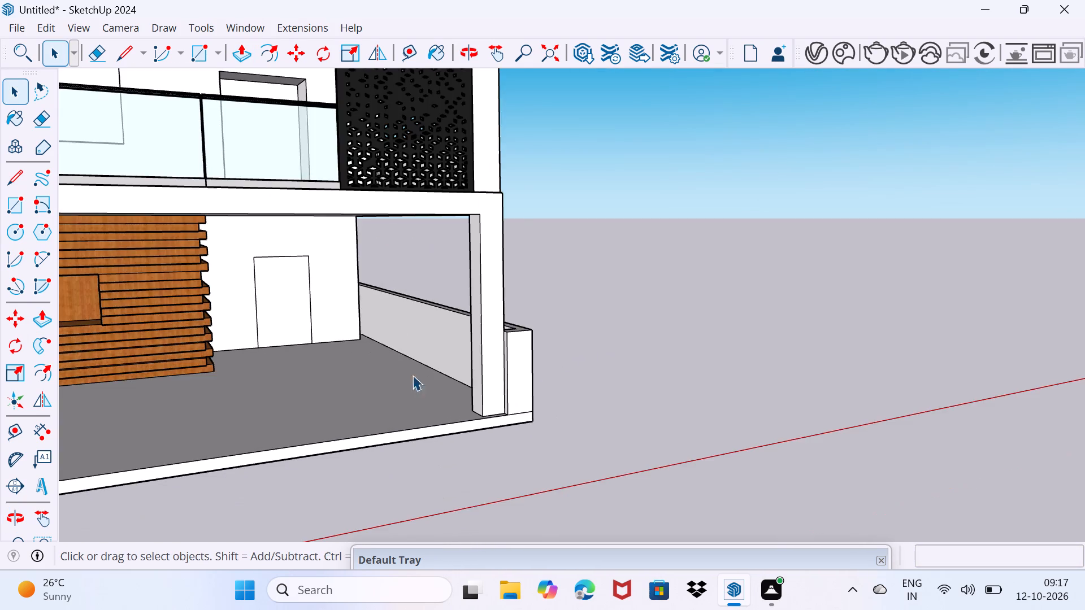
{"action": "scroll", "coordinate": [287, 322], "scroll_direction": "up", "scroll_amount": 3}
{"action": "middle_click_drag", "start_coordinate": [280, 315], "coordinate": [203, 352]}
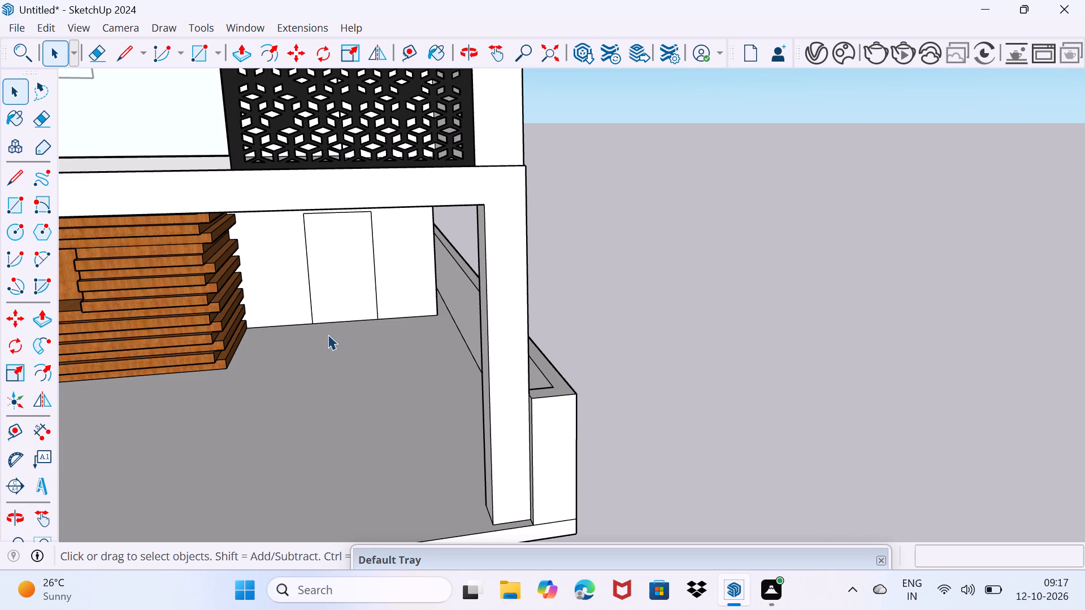
{"action": "middle_click_drag", "start_coordinate": [328, 334], "coordinate": [309, 422]}
{"action": "key", "text": "space"}
{"action": "middle_click_drag", "start_coordinate": [331, 360], "coordinate": [314, 413]}
{"action": "key", "text": "space"}
{"action": "middle_click_drag", "start_coordinate": [318, 400], "coordinate": [301, 397]}
{"action": "scroll", "coordinate": [313, 424], "scroll_direction": "down", "scroll_amount": 1, "text": "shift"}
{"action": "left_click", "coordinate": [315, 376]}
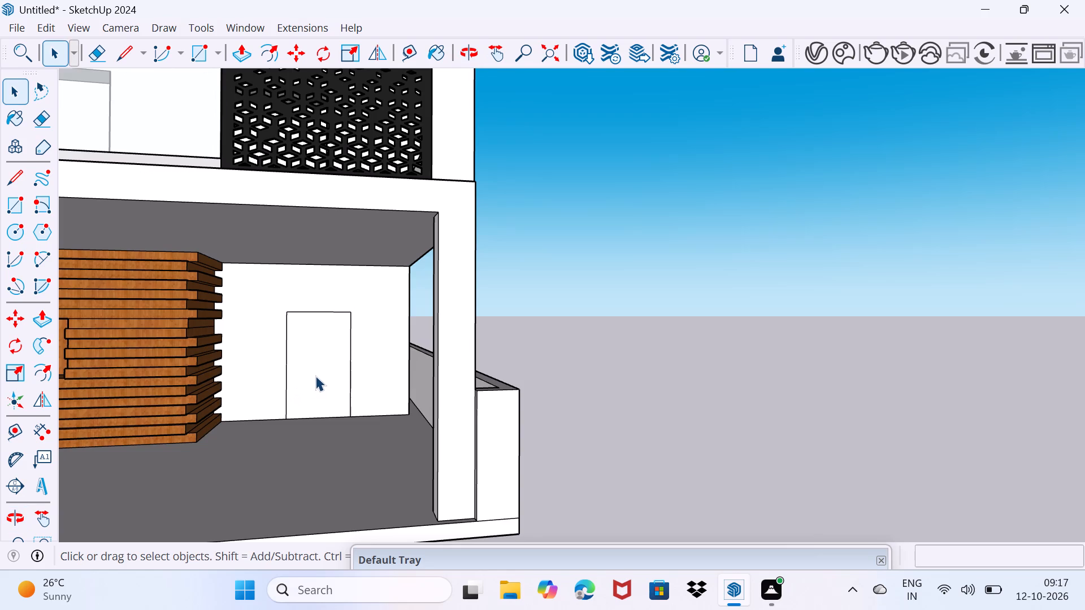
{"action": "scroll", "coordinate": [315, 376], "scroll_direction": "up", "scroll_amount": 5}
{"action": "key", "text": "p"}
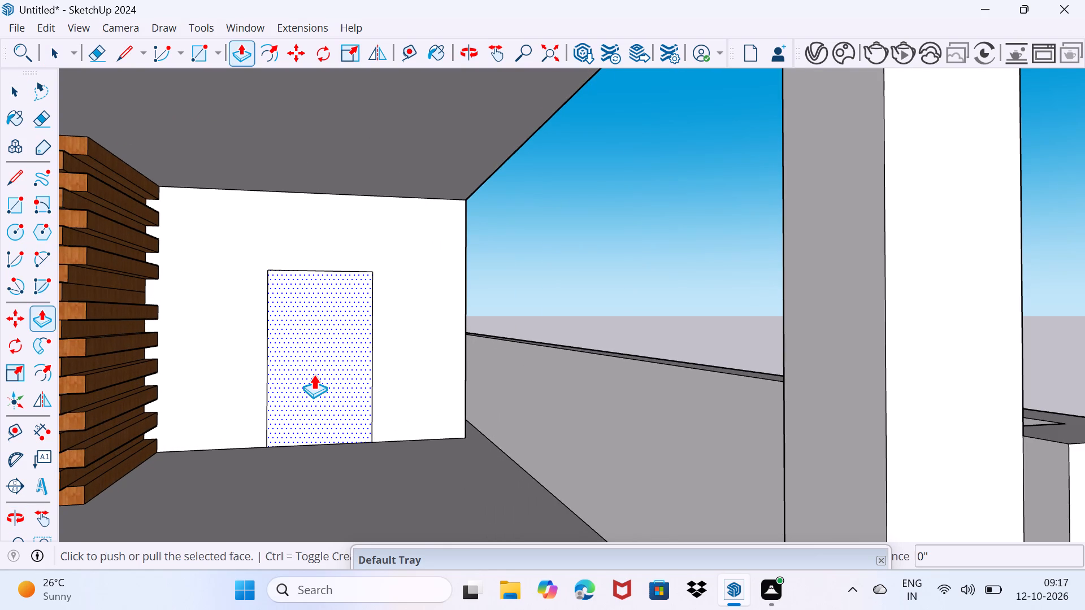
{"action": "left_click", "coordinate": [314, 374]}
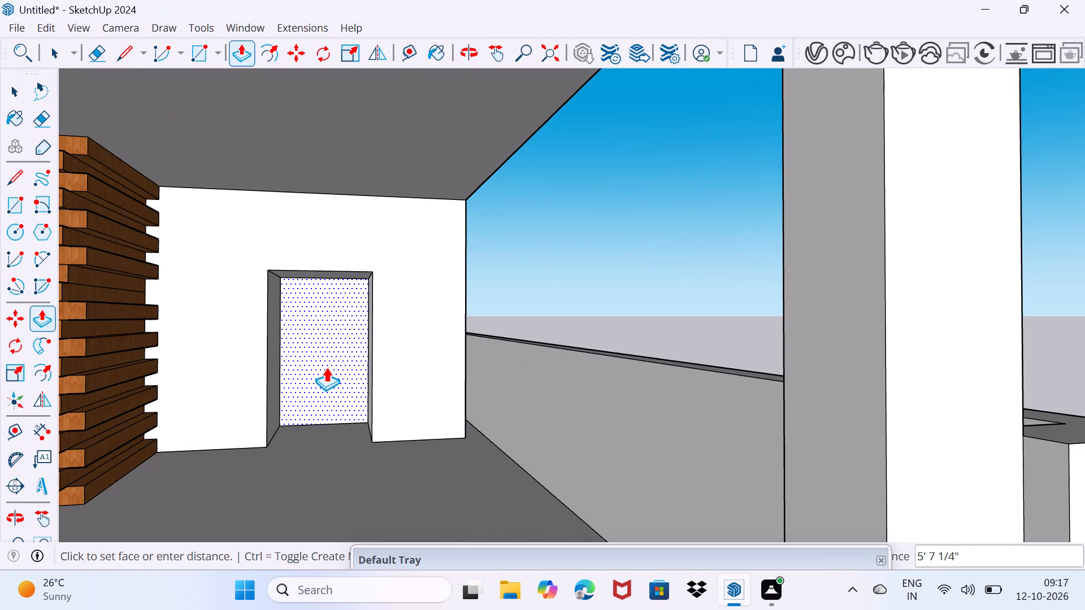
{"action": "left_click", "coordinate": [326, 367]}
{"action": "key", "text": "space"}
{"action": "left_click_drag", "start_coordinate": [306, 412], "coordinate": [327, 373]}
Examine the recessed doorway, the ground-floor side wall and the whole facade from the front.
{"action": "scroll", "coordinate": [317, 358], "scroll_direction": "down", "scroll_amount": 5}
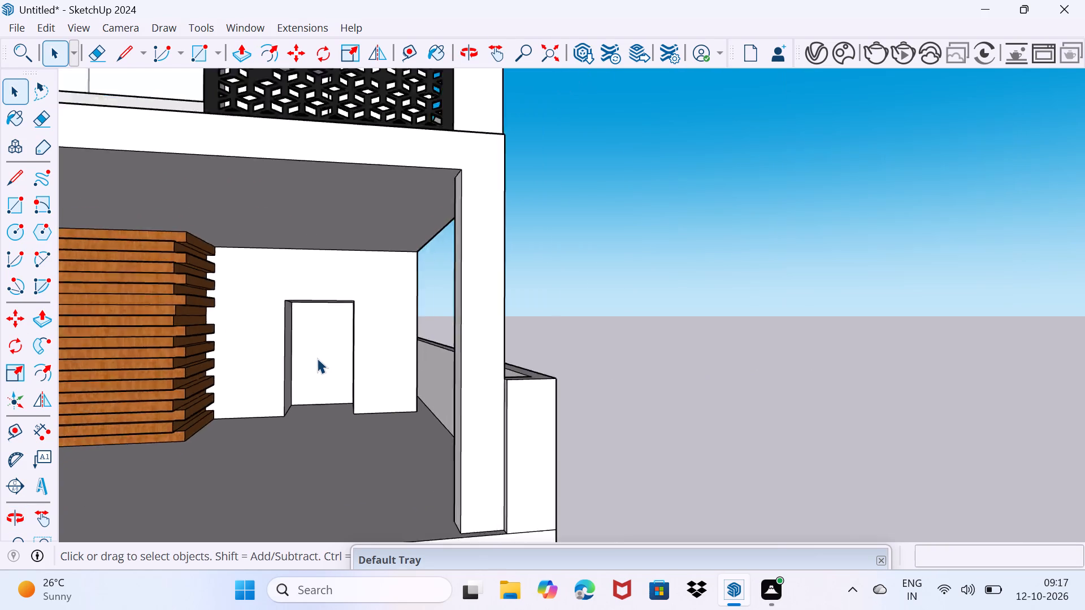
{"action": "scroll", "coordinate": [317, 358], "scroll_direction": "down", "scroll_amount": 5}
{"action": "scroll", "coordinate": [159, 376], "scroll_direction": "up", "scroll_amount": 3}
{"action": "middle_click_drag", "start_coordinate": [157, 374], "coordinate": [177, 418]}
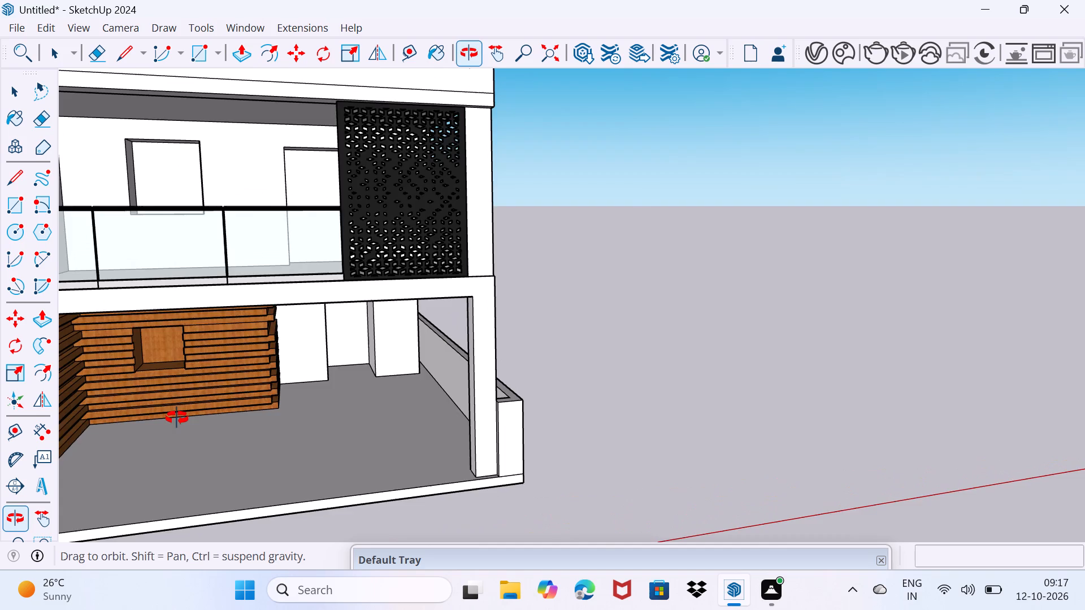
{"action": "middle_click_drag", "start_coordinate": [177, 418], "coordinate": [177, 419]}
{"action": "scroll", "coordinate": [177, 419], "scroll_direction": "down", "scroll_amount": 8}
{"action": "middle_click_drag", "start_coordinate": [182, 406], "coordinate": [166, 407]}
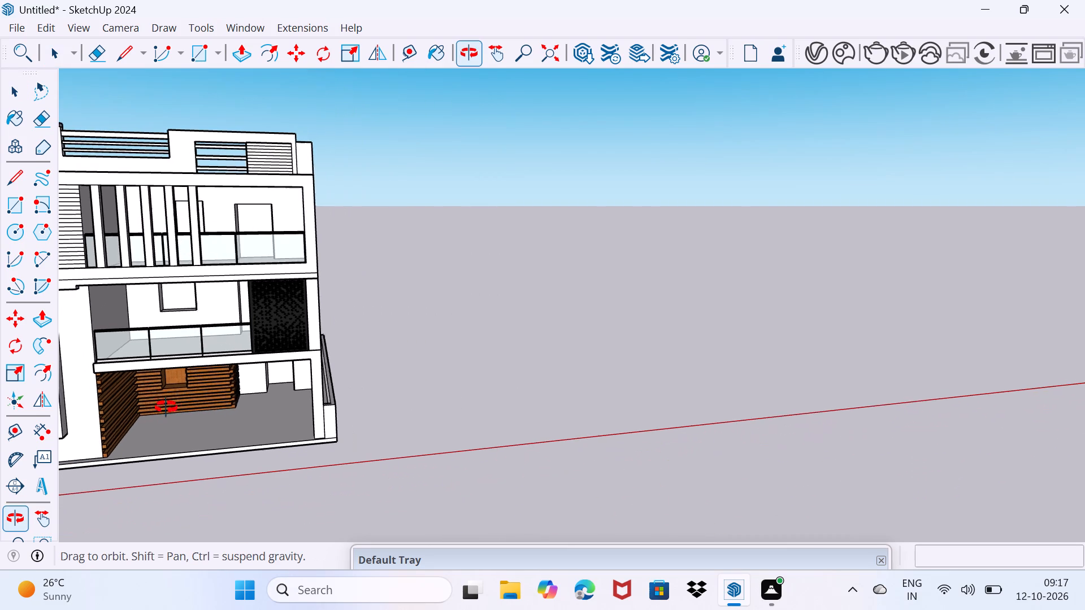
Paint the front and top faces of the roof parapet's coping with 0134_DimGray from the Colors-Named materials.
{"action": "middle_click_drag", "start_coordinate": [166, 407], "coordinate": [149, 413]}
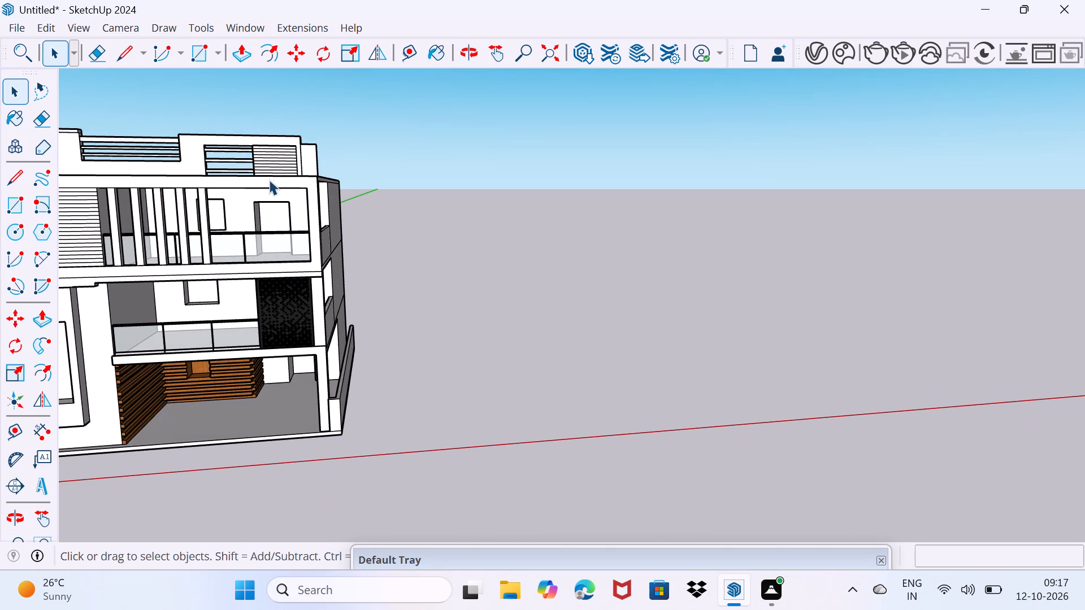
{"action": "scroll", "coordinate": [258, 178], "scroll_direction": "up", "scroll_amount": 1}
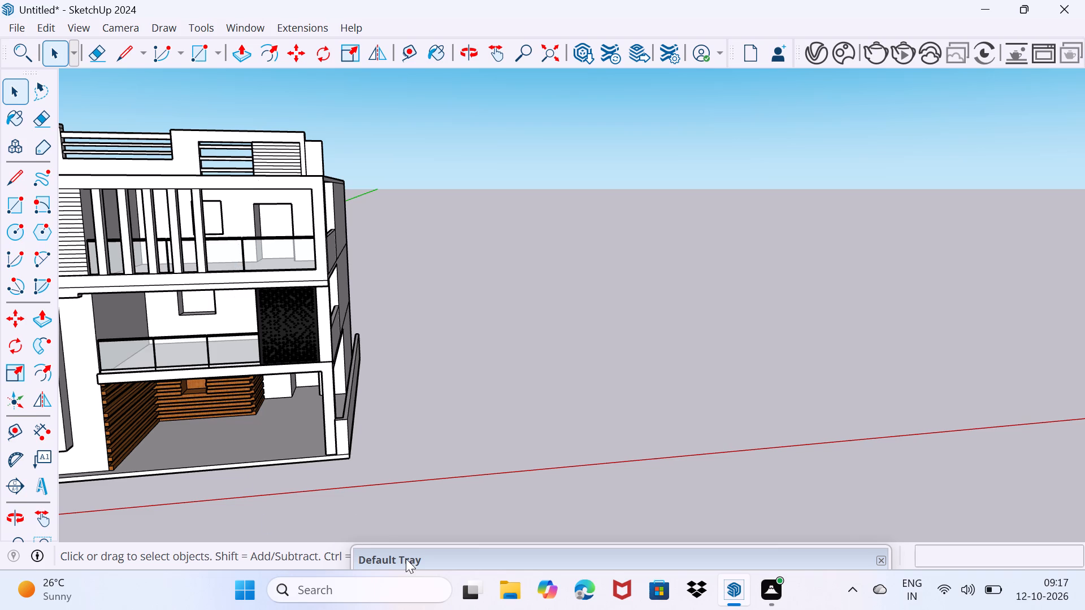
{"action": "left_click_drag", "start_coordinate": [409, 561], "coordinate": [578, 146]}
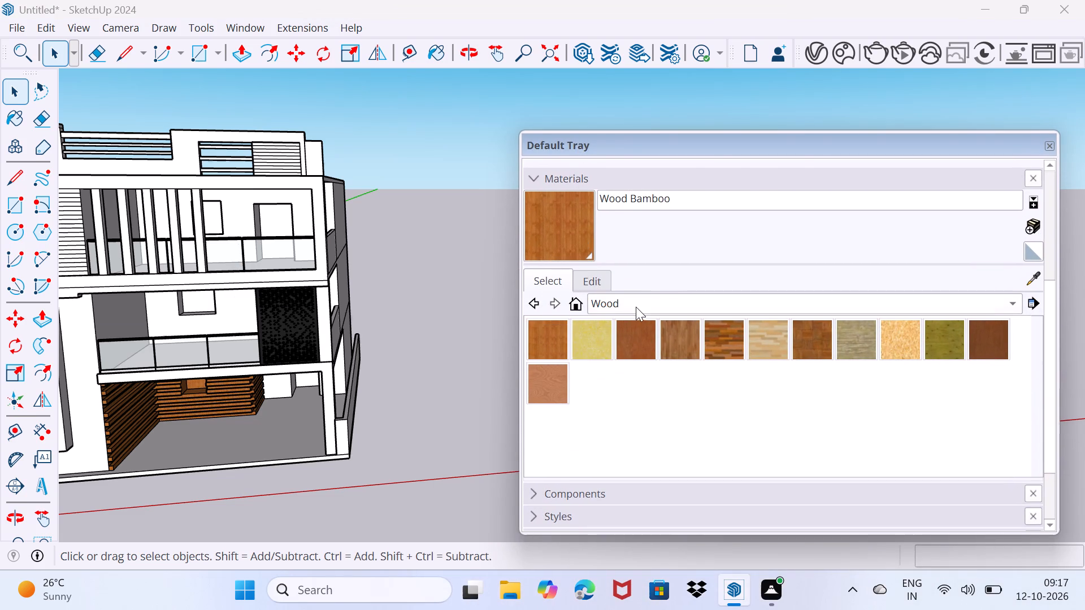
{"action": "left_click", "coordinate": [635, 307]}
{"action": "left_click", "coordinate": [665, 140]}
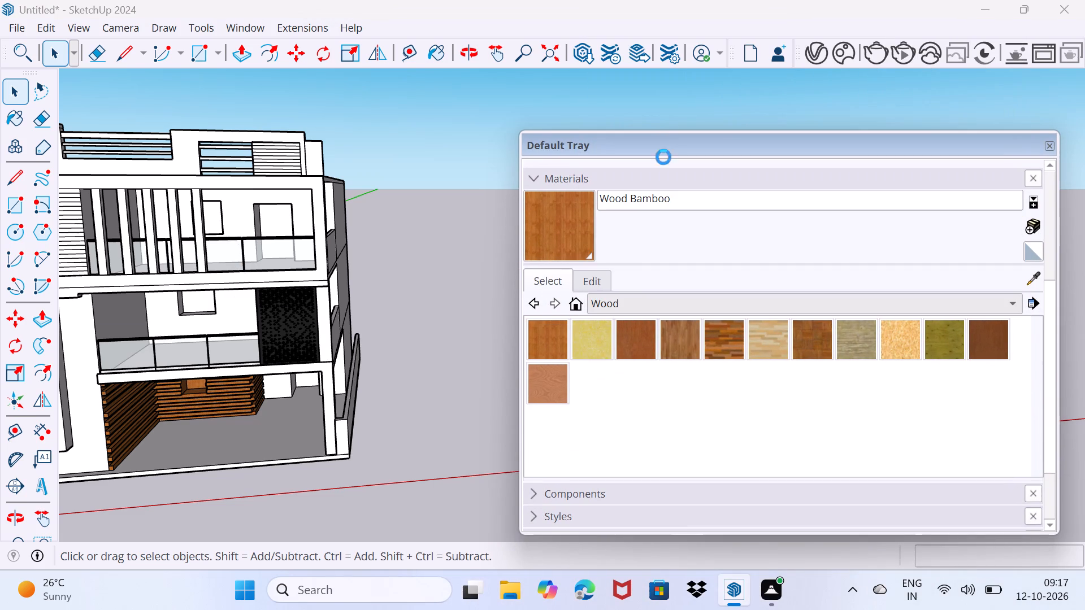
{"action": "scroll", "coordinate": [635, 384], "scroll_direction": "down", "scroll_amount": 12}
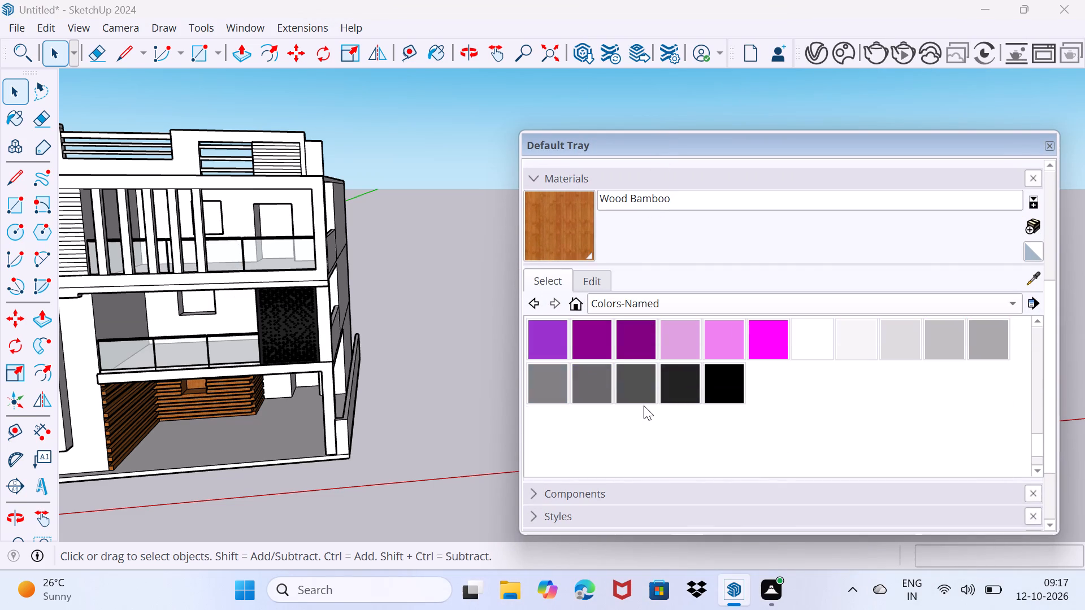
{"action": "scroll", "coordinate": [644, 406], "scroll_direction": "down", "scroll_amount": 1}
{"action": "scroll", "coordinate": [644, 406], "scroll_direction": "up", "scroll_amount": 1}
{"action": "left_click", "coordinate": [587, 390]}
{"action": "scroll", "coordinate": [140, 261], "scroll_direction": "down", "scroll_amount": 1}
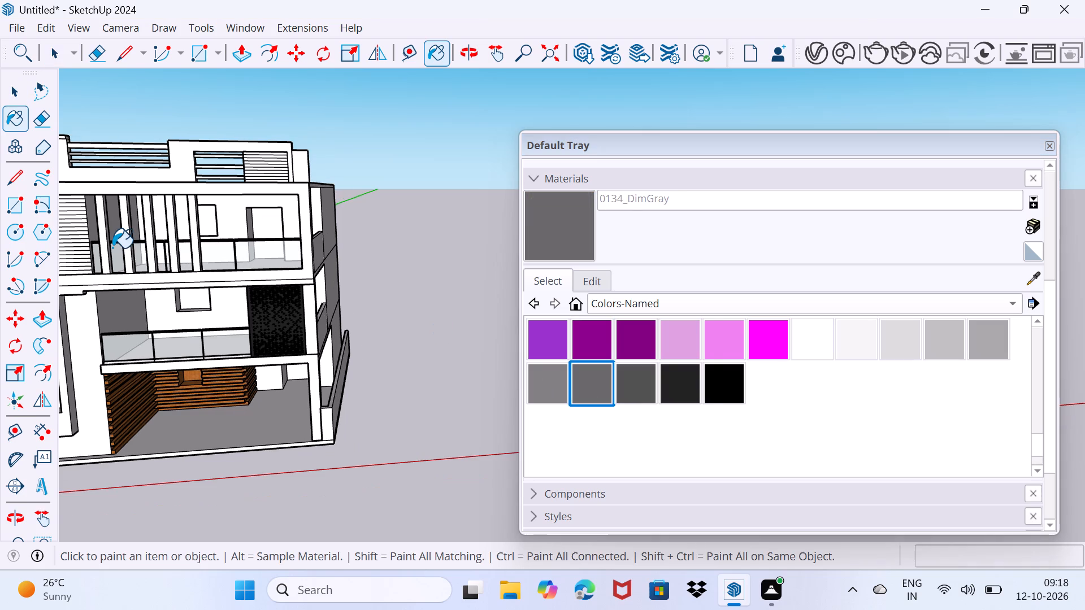
{"action": "middle_click_drag", "start_coordinate": [112, 248], "coordinate": [333, 420]}
{"action": "scroll", "coordinate": [140, 318], "scroll_direction": "up", "scroll_amount": 7}
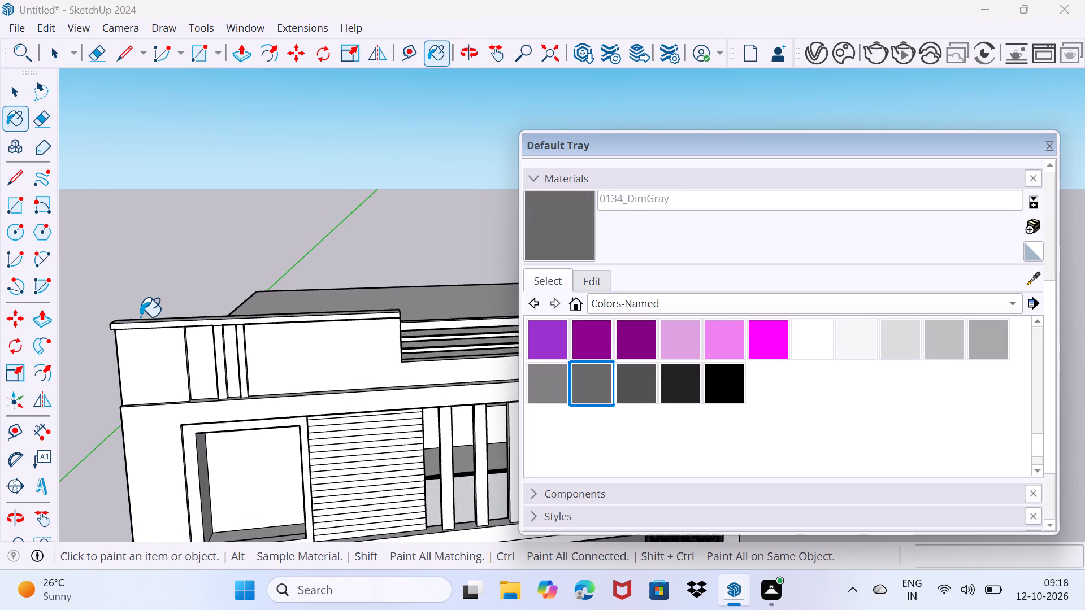
{"action": "scroll", "coordinate": [140, 317], "scroll_direction": "up", "scroll_amount": 6}
{"action": "left_click", "coordinate": [133, 324]}
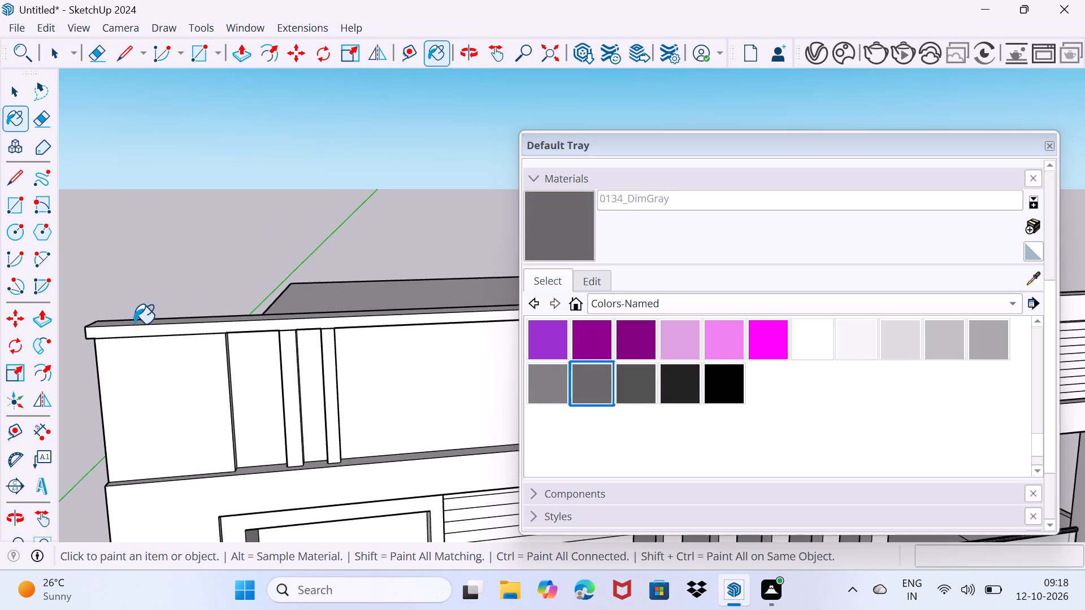
{"action": "left_click", "coordinate": [132, 330]}
Paint the parapet coping's end face and the underside faces at that end with 0134_DimGray.
{"action": "middle_click_drag", "start_coordinate": [120, 334], "coordinate": [331, 334]}
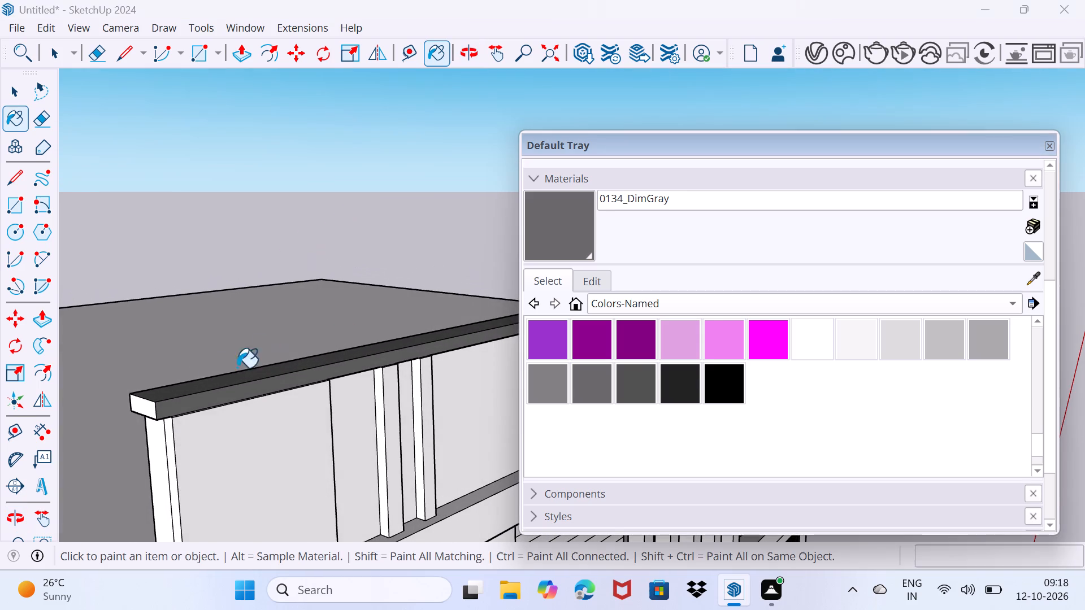
{"action": "left_click", "coordinate": [149, 406]}
{"action": "middle_click_drag", "start_coordinate": [146, 437], "coordinate": [199, 334]}
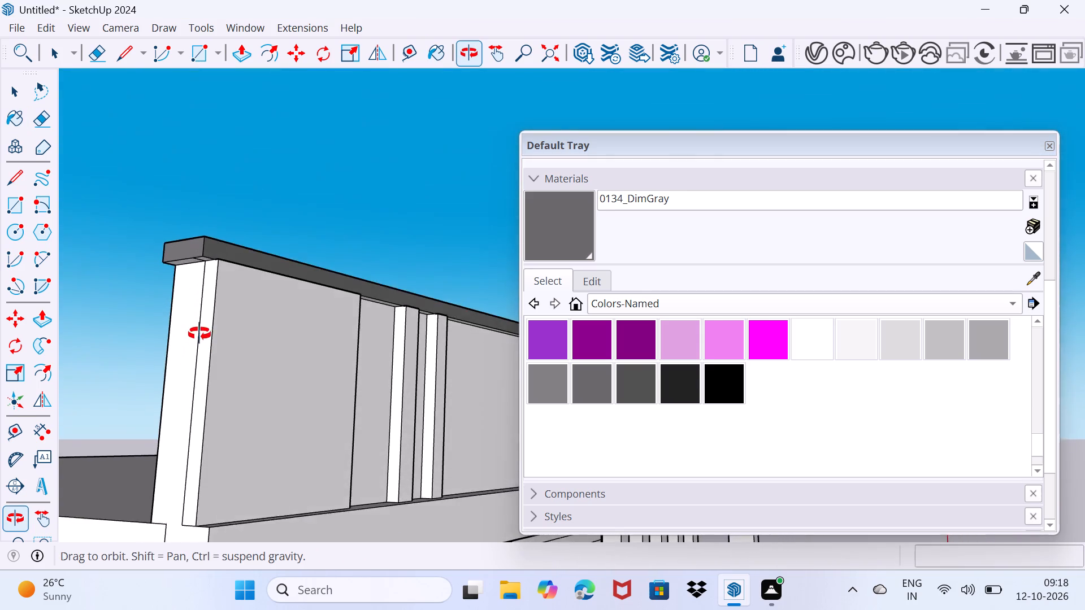
{"action": "middle_click_drag", "start_coordinate": [199, 334], "coordinate": [203, 327]}
{"action": "scroll", "coordinate": [205, 247], "scroll_direction": "up", "scroll_amount": 16}
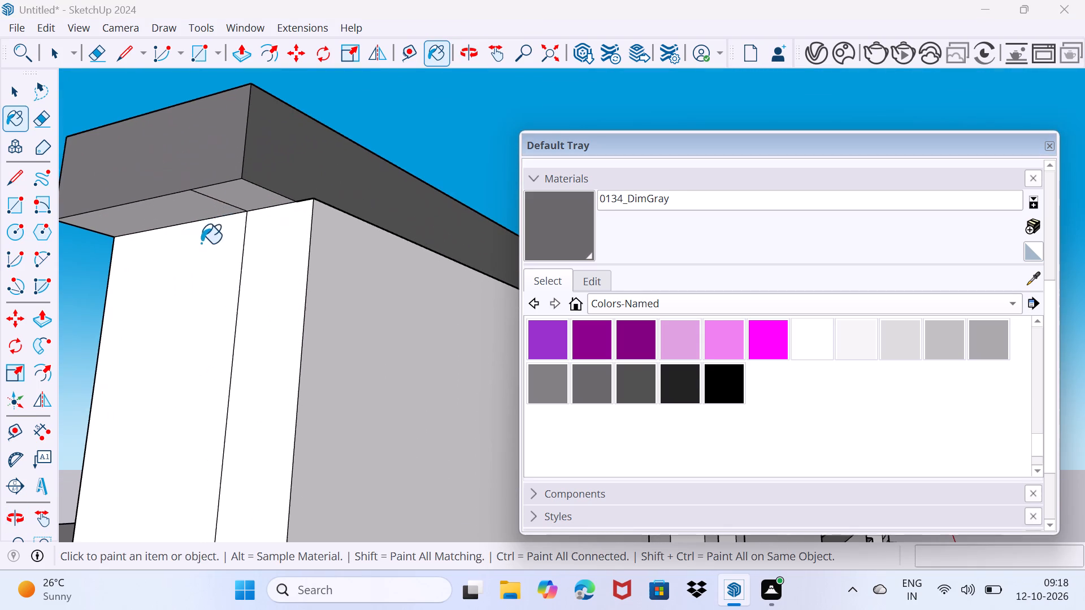
{"action": "left_click", "coordinate": [240, 194]}
{"action": "left_click", "coordinate": [197, 210]}
Paint the front faces of the three rails in the parapet's wide opening and the top rail's upper face with 0134_DimGray.
{"action": "scroll", "coordinate": [202, 206], "scroll_direction": "down", "scroll_amount": 10}
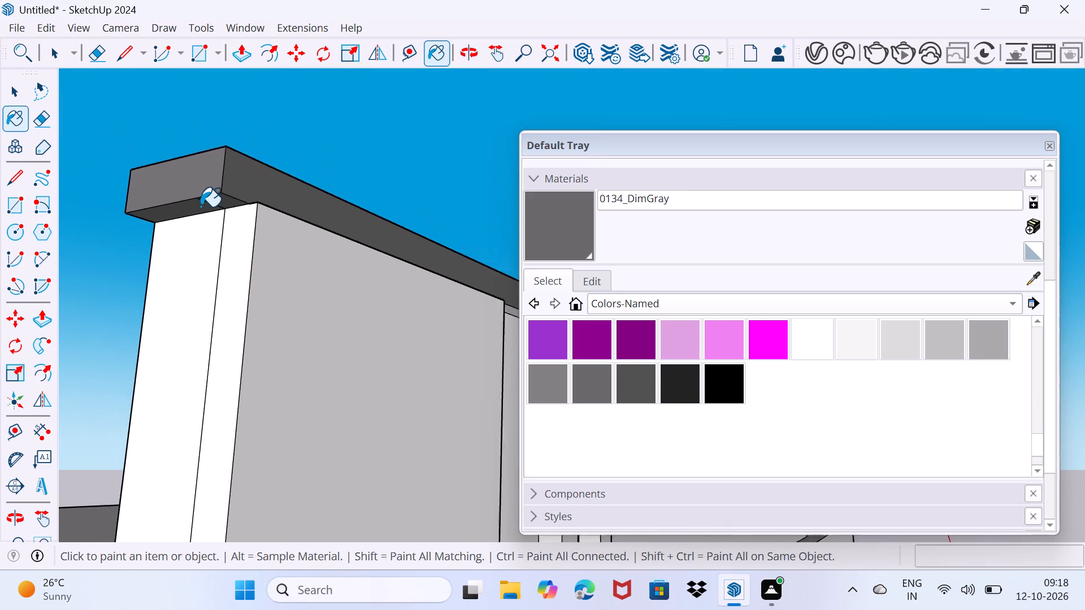
{"action": "scroll", "coordinate": [201, 207], "scroll_direction": "down", "scroll_amount": 6}
{"action": "middle_click_drag", "start_coordinate": [290, 214], "coordinate": [118, 282]}
{"action": "scroll", "coordinate": [172, 277], "scroll_direction": "down", "scroll_amount": 6}
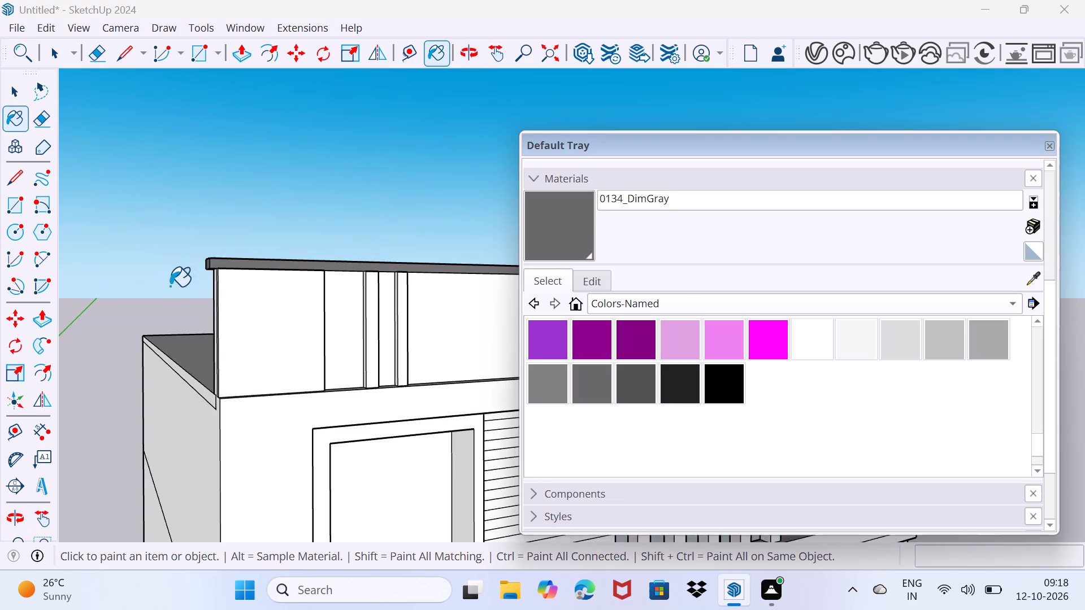
{"action": "scroll", "coordinate": [170, 286], "scroll_direction": "down", "scroll_amount": 1}
{"action": "middle_click_drag", "start_coordinate": [257, 316], "coordinate": [0, 336], "text": "shift"}
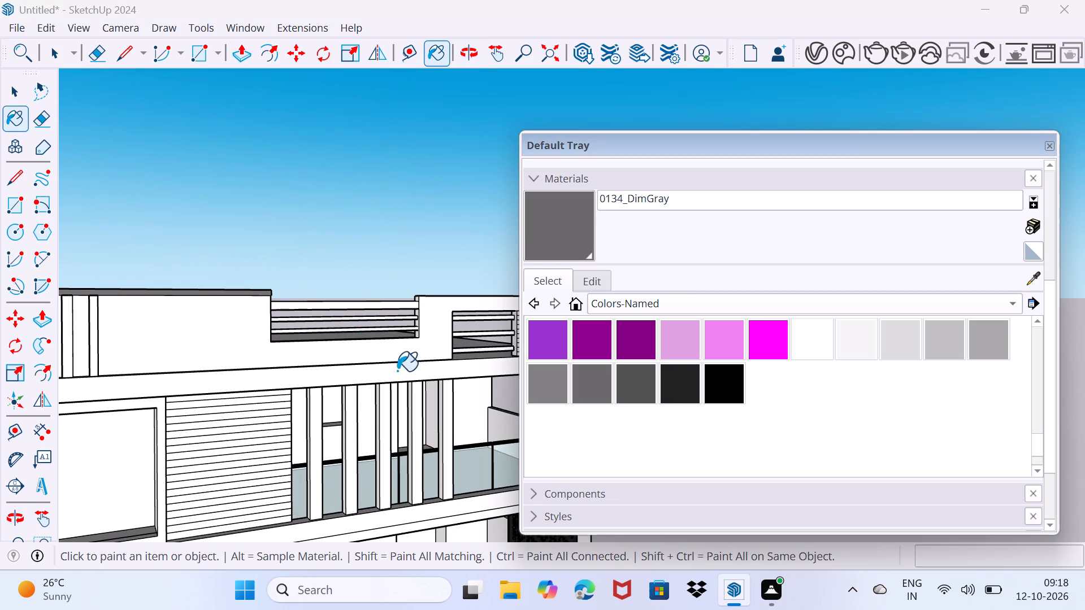
{"action": "scroll", "coordinate": [413, 378], "scroll_direction": "up", "scroll_amount": 6}
{"action": "middle_click_drag", "start_coordinate": [378, 316], "coordinate": [306, 370]}
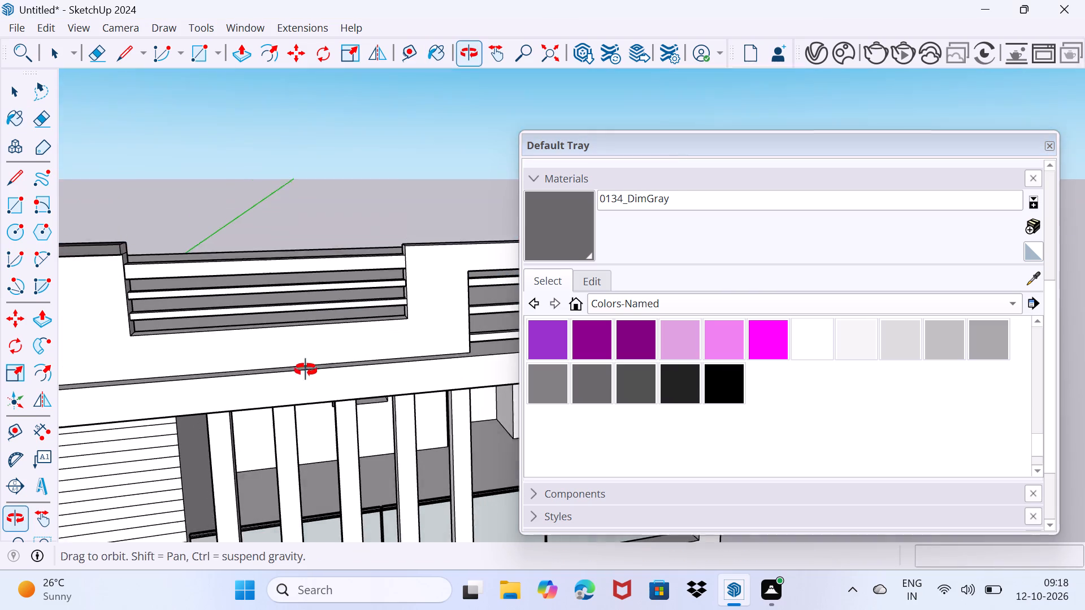
{"action": "middle_click_drag", "start_coordinate": [306, 370], "coordinate": [301, 373]}
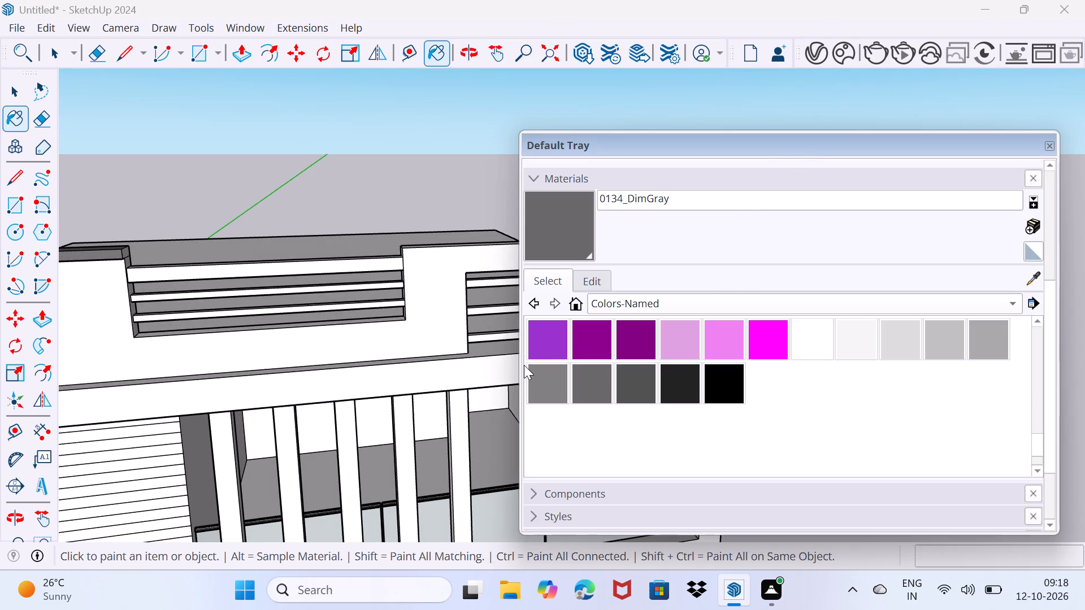
{"action": "left_click_drag", "start_coordinate": [518, 354], "coordinate": [579, 353]}
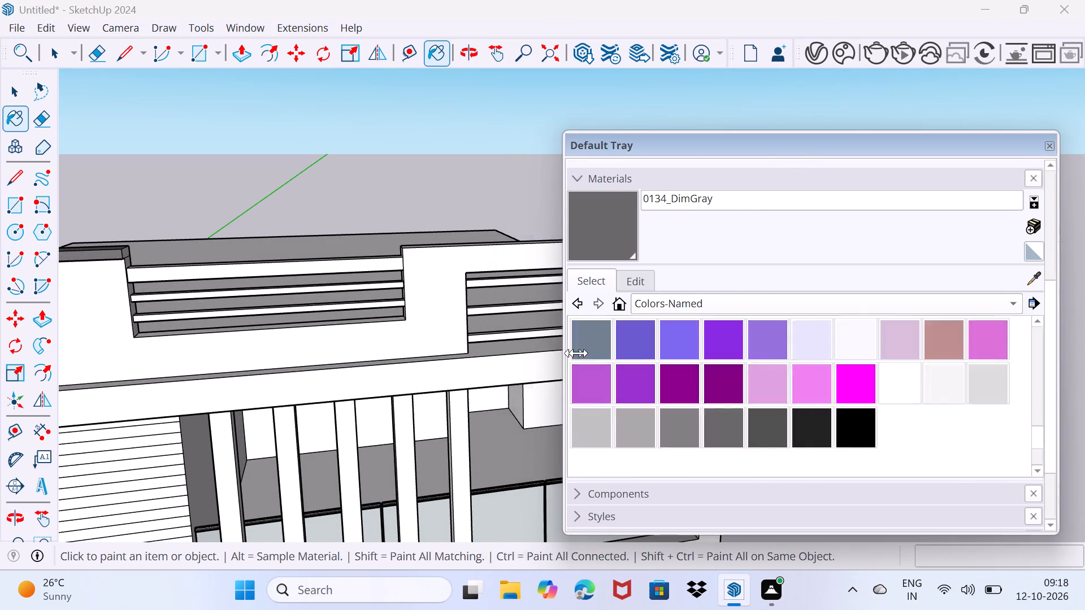
{"action": "left_click_drag", "start_coordinate": [579, 353], "coordinate": [777, 354]}
{"action": "scroll", "coordinate": [305, 278], "scroll_direction": "up", "scroll_amount": 5}
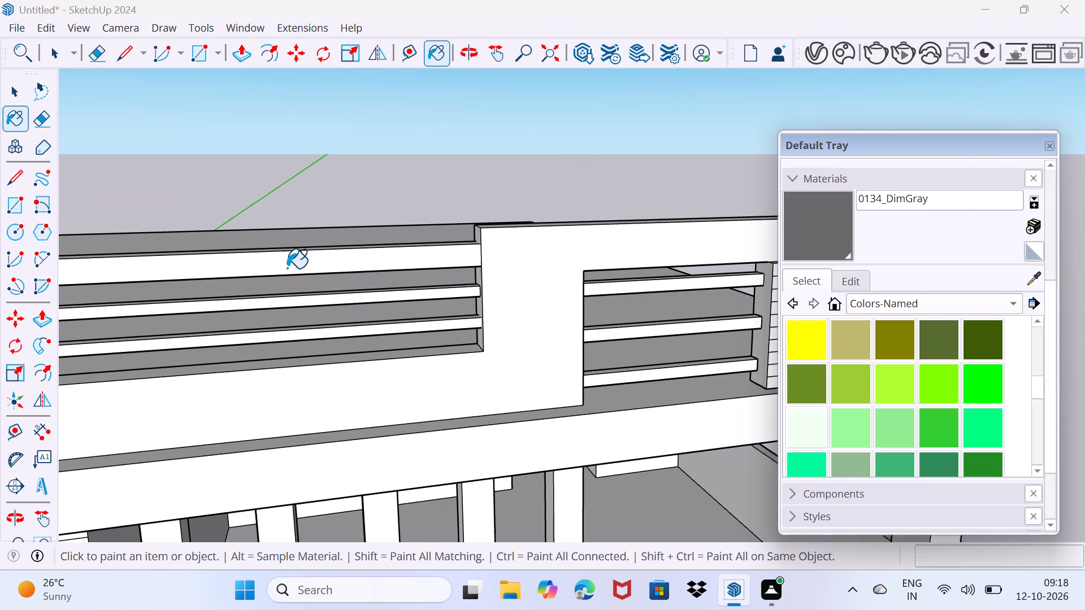
{"action": "left_click", "coordinate": [289, 260]}
{"action": "middle_click_drag", "start_coordinate": [298, 254], "coordinate": [383, 390]}
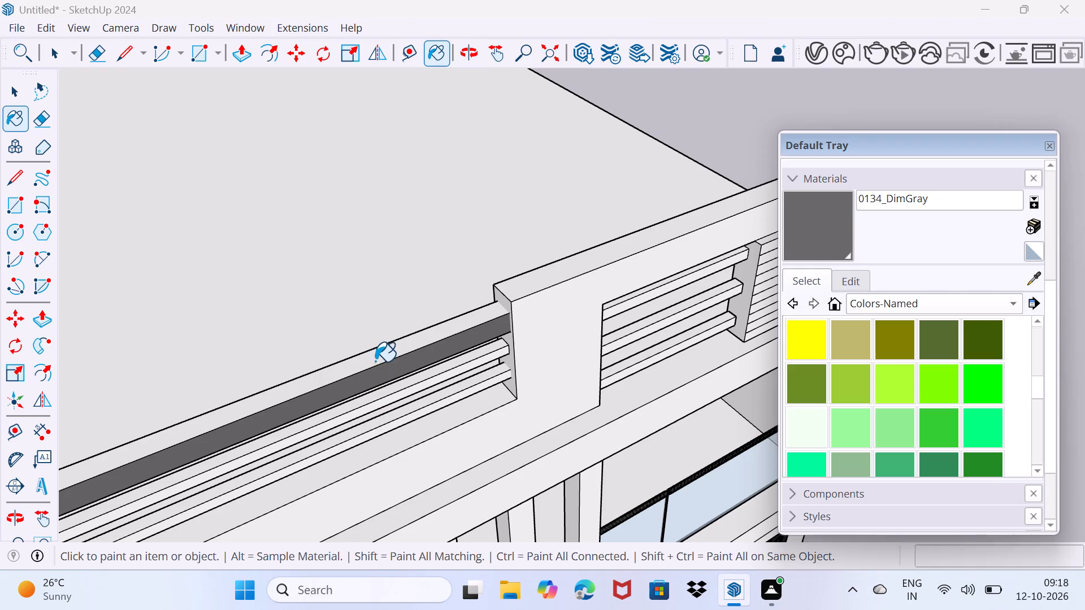
{"action": "left_click", "coordinate": [375, 361]}
{"action": "middle_click_drag", "start_coordinate": [428, 381], "coordinate": [410, 280]}
{"action": "left_click", "coordinate": [410, 269]}
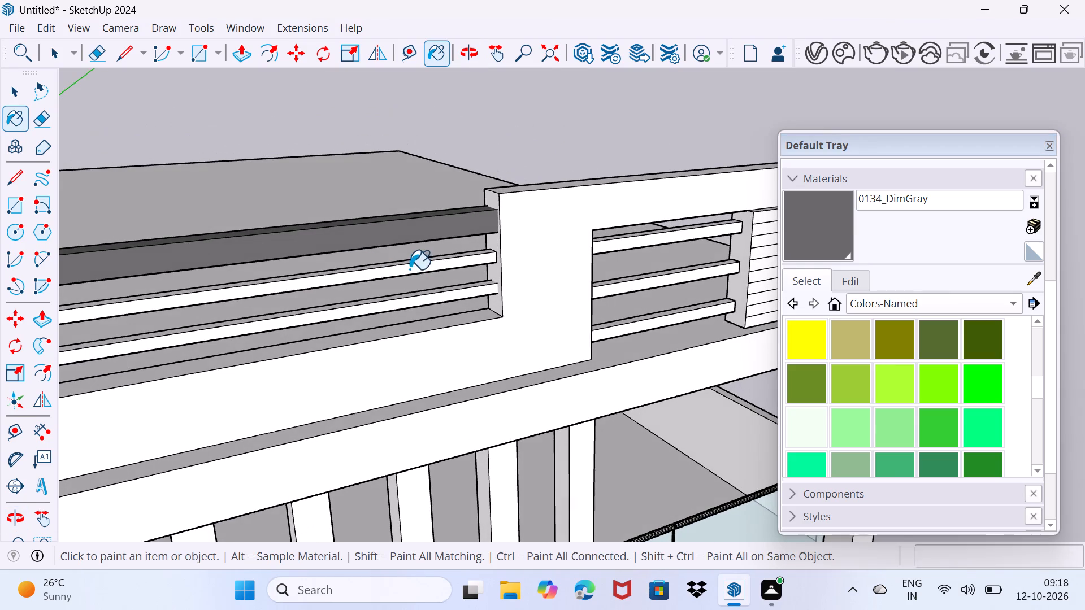
{"action": "left_click", "coordinate": [388, 303]}
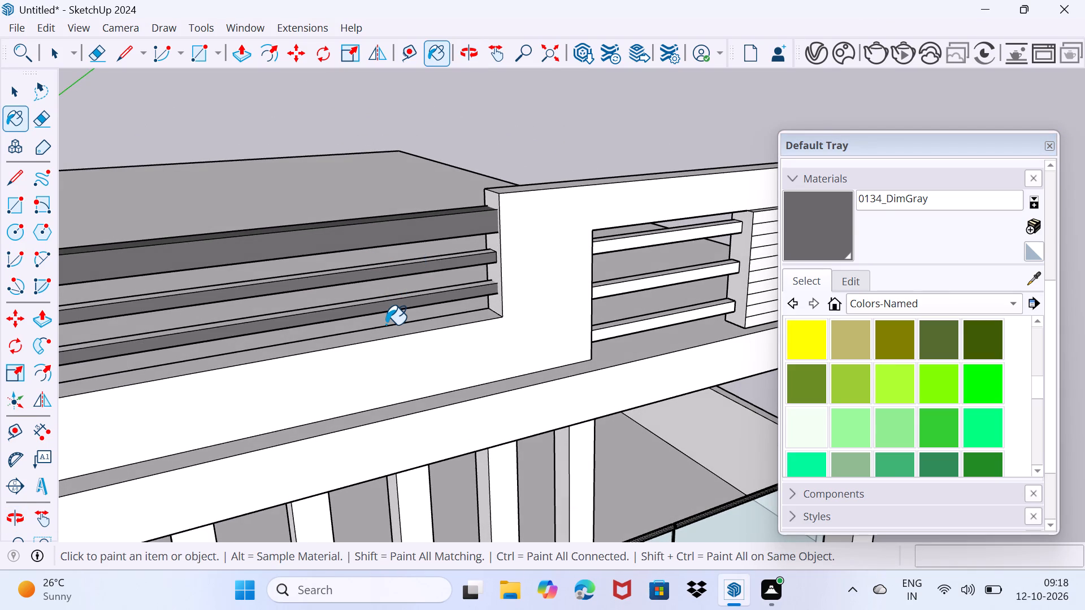
Paint the wide parapet opening's sill, its side face and the upper faces of the two lower rails with 0134_DimGray.
{"action": "scroll", "coordinate": [384, 323], "scroll_direction": "up", "scroll_amount": 3}
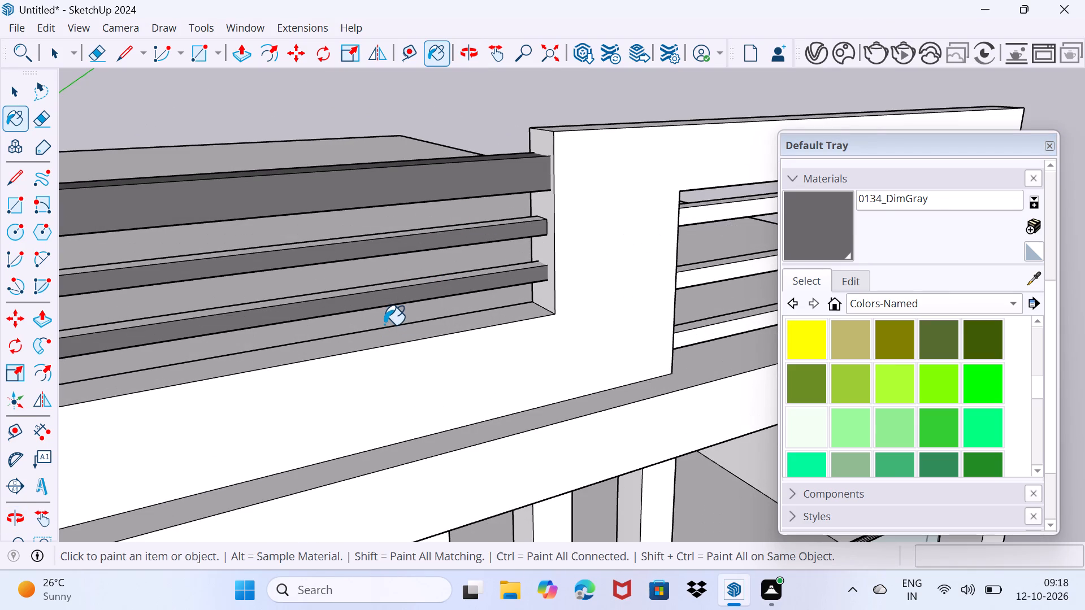
{"action": "left_click", "coordinate": [384, 333]}
{"action": "left_click", "coordinate": [544, 251]}
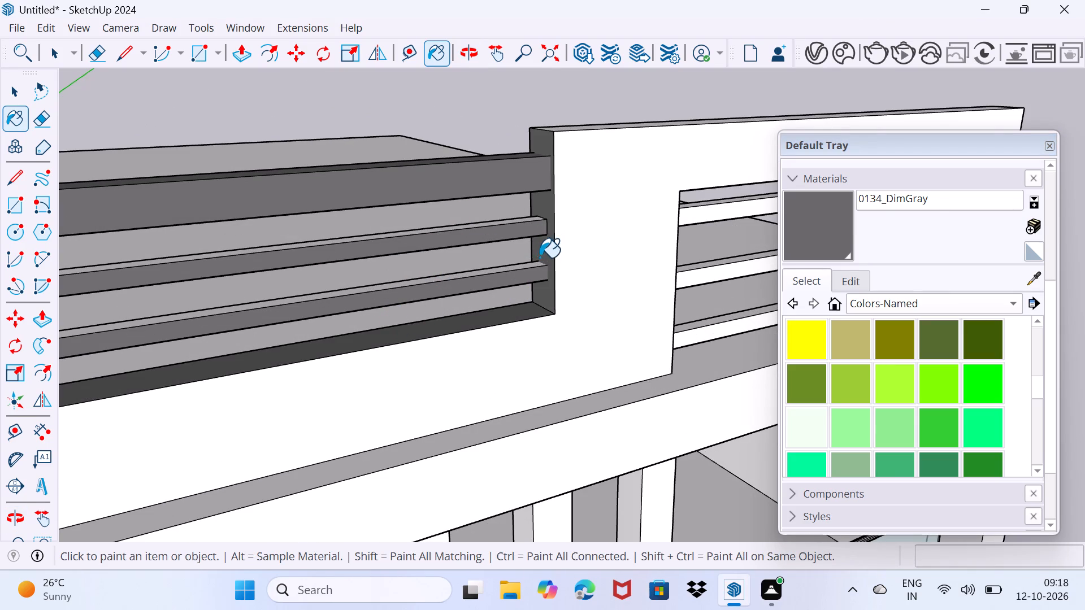
{"action": "left_click", "coordinate": [532, 267]}
{"action": "left_click", "coordinate": [524, 221]}
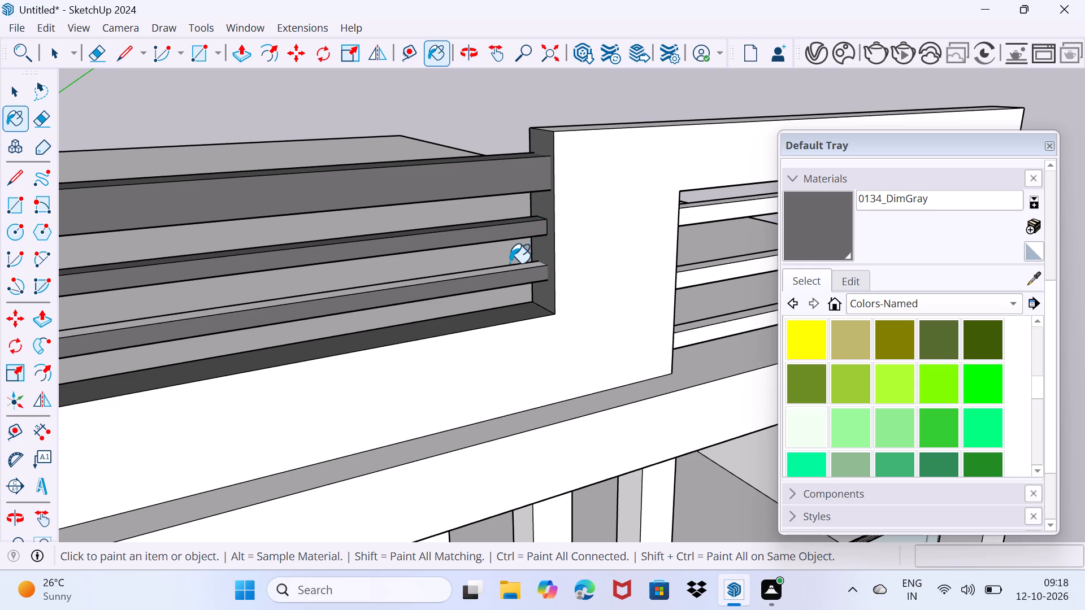
{"action": "left_click", "coordinate": [509, 271]}
{"action": "middle_click_drag", "start_coordinate": [468, 252], "coordinate": [507, 330]}
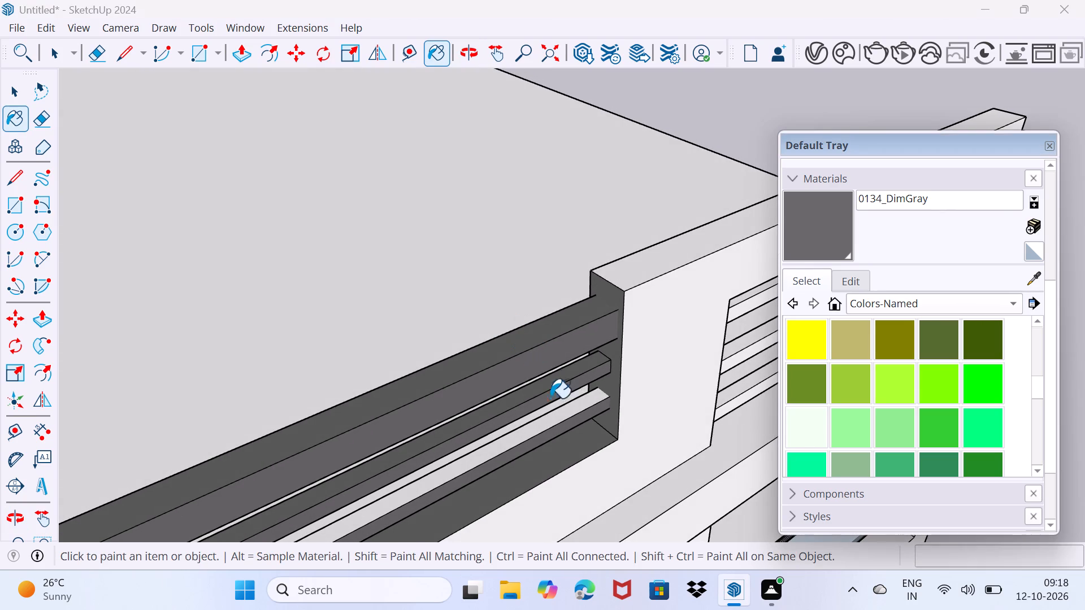
{"action": "left_click", "coordinate": [563, 412]}
Paint the slatted panel's side face that borders the smaller parapet opening with 0134_DimGray.
{"action": "middle_click_drag", "start_coordinate": [559, 423], "coordinate": [519, 315]}
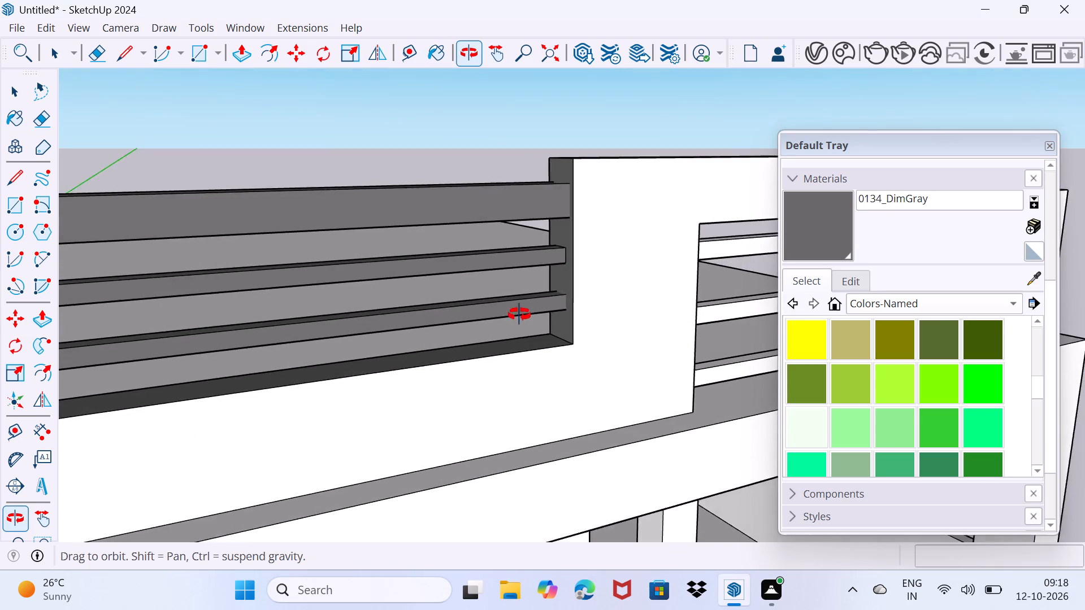
{"action": "middle_click_drag", "start_coordinate": [519, 315], "coordinate": [686, 313]}
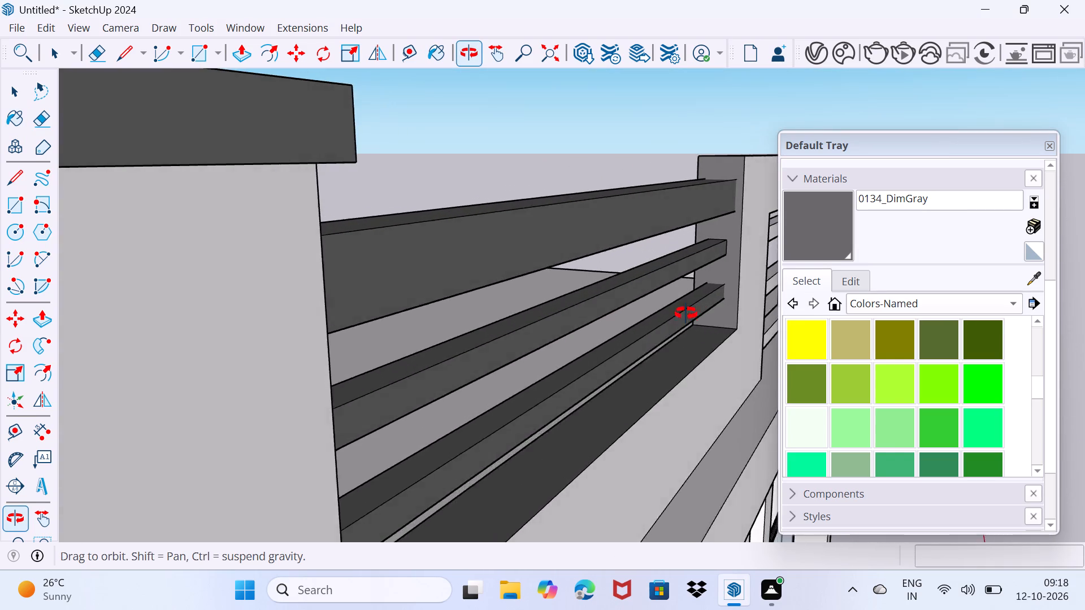
{"action": "middle_click_drag", "start_coordinate": [686, 313], "coordinate": [662, 306]}
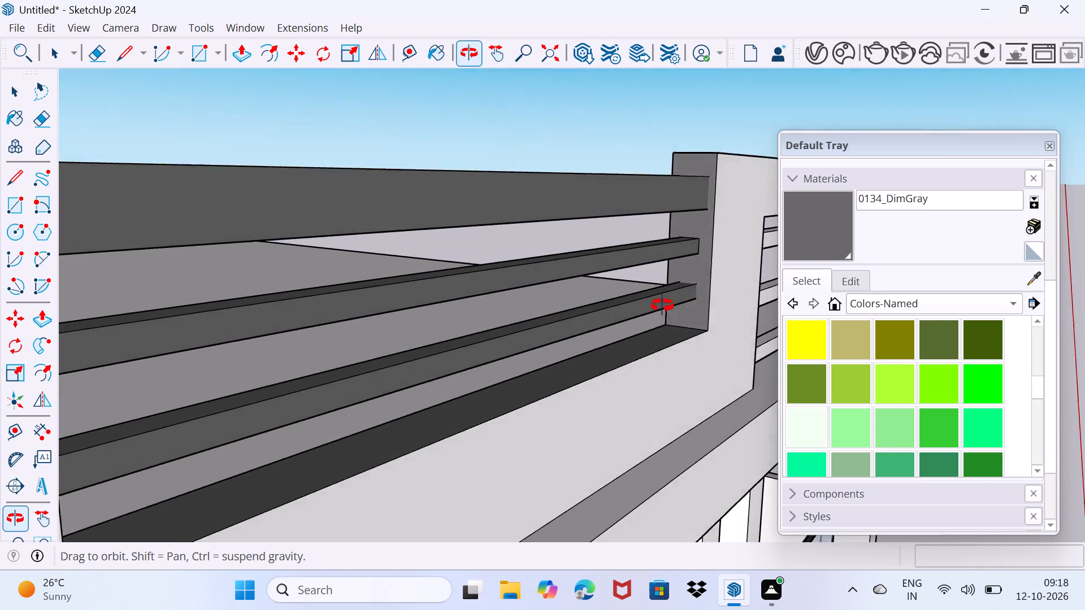
{"action": "middle_click_drag", "start_coordinate": [662, 306], "coordinate": [692, 272]}
{"action": "scroll", "coordinate": [595, 320], "scroll_direction": "down", "scroll_amount": 7}
{"action": "middle_click_drag", "start_coordinate": [519, 346], "coordinate": [337, 361]}
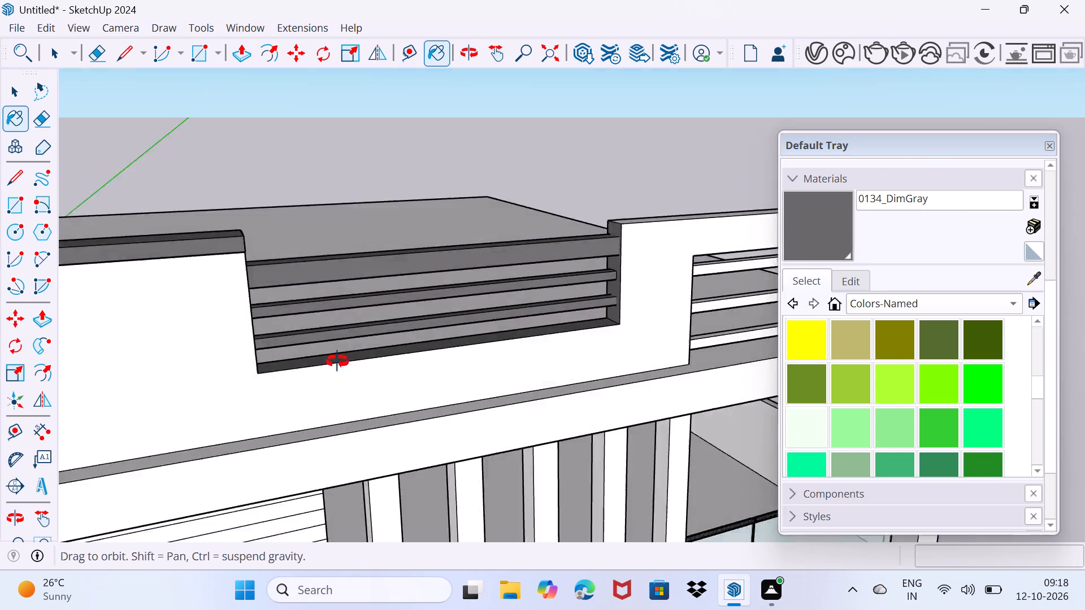
{"action": "middle_click_drag", "start_coordinate": [337, 361], "coordinate": [799, 387]}
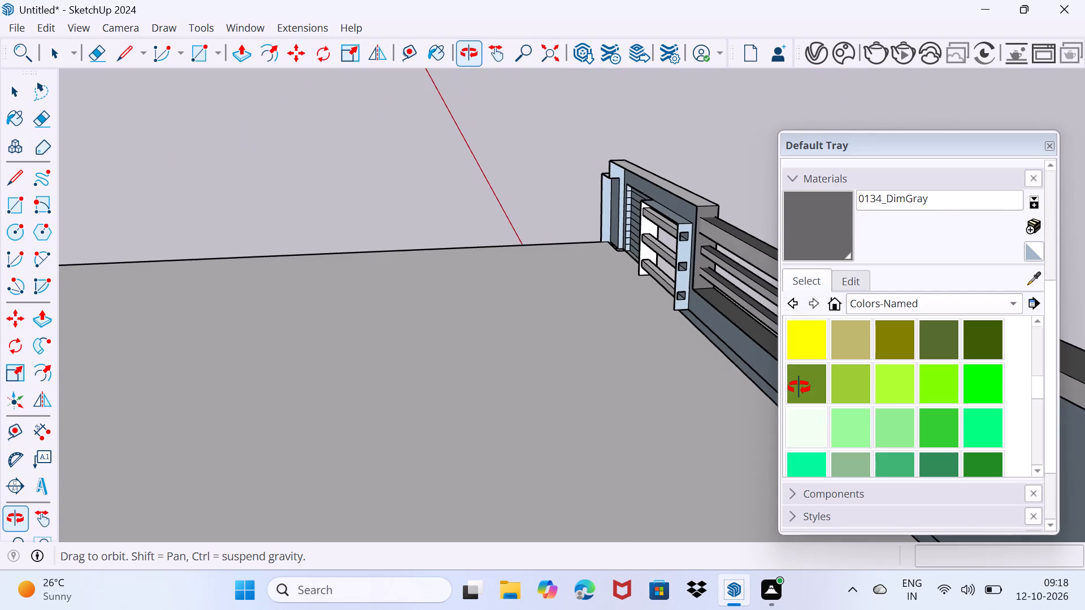
{"action": "middle_click_drag", "start_coordinate": [799, 387], "coordinate": [743, 385]}
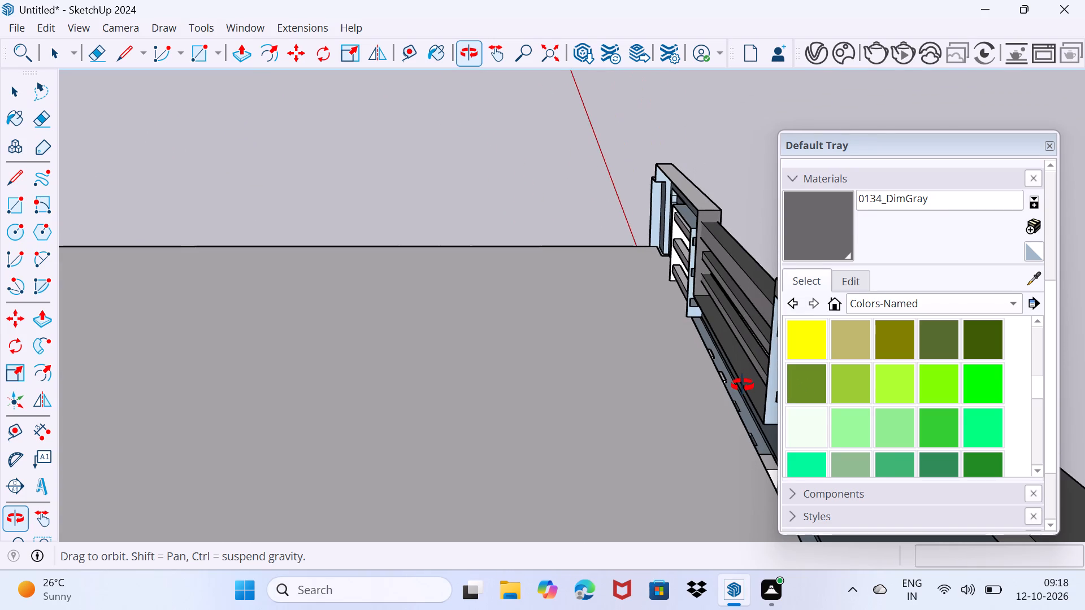
{"action": "middle_click_drag", "start_coordinate": [743, 385], "coordinate": [316, 359]}
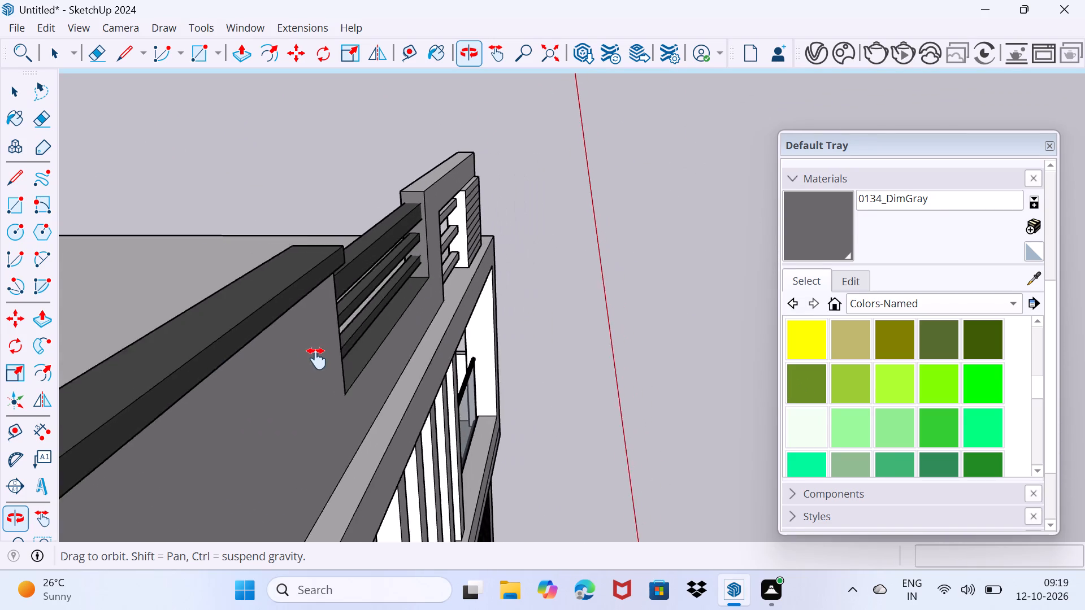
{"action": "middle_click_drag", "start_coordinate": [316, 359], "coordinate": [304, 356]}
{"action": "scroll", "coordinate": [438, 230], "scroll_direction": "up", "scroll_amount": 7}
{"action": "left_click", "coordinate": [441, 221]}
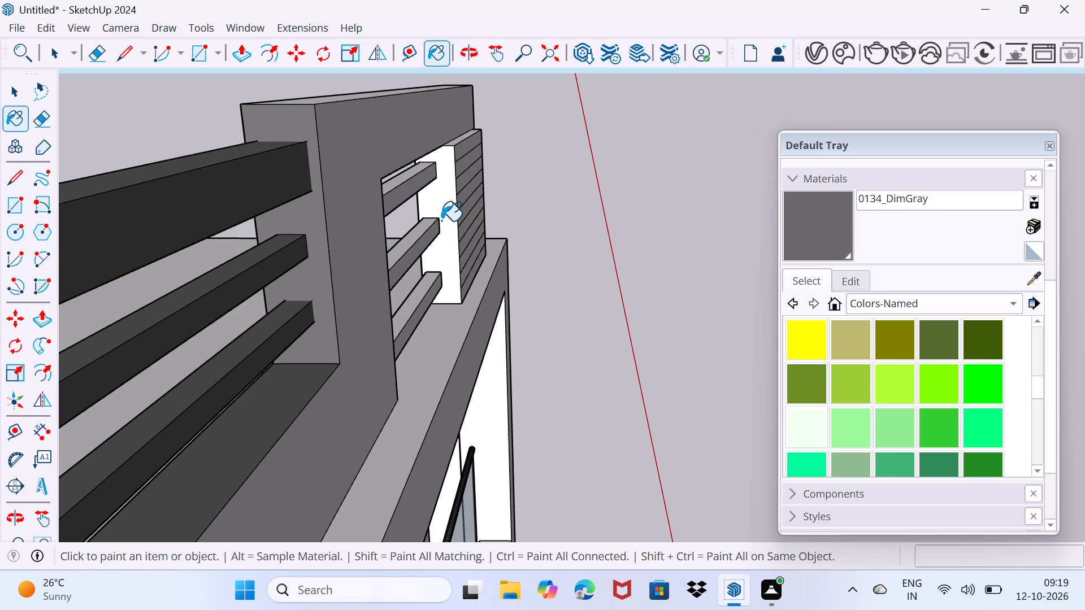
Paint the front faces of the three rails in the smaller parapet opening and the lowest rail's upper face with 0134_DimGray.
{"action": "scroll", "coordinate": [436, 229], "scroll_direction": "up", "scroll_amount": 2}
{"action": "middle_click_drag", "start_coordinate": [436, 229], "coordinate": [231, 267]}
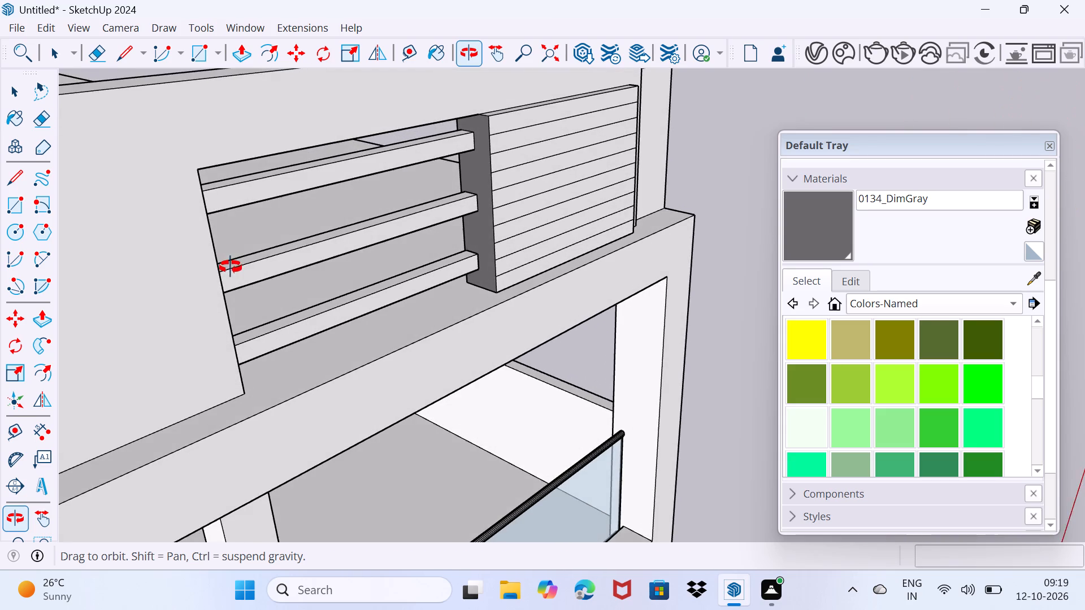
{"action": "middle_click_drag", "start_coordinate": [231, 267], "coordinate": [238, 263]}
{"action": "left_click", "coordinate": [298, 258]}
{"action": "left_click", "coordinate": [302, 186]}
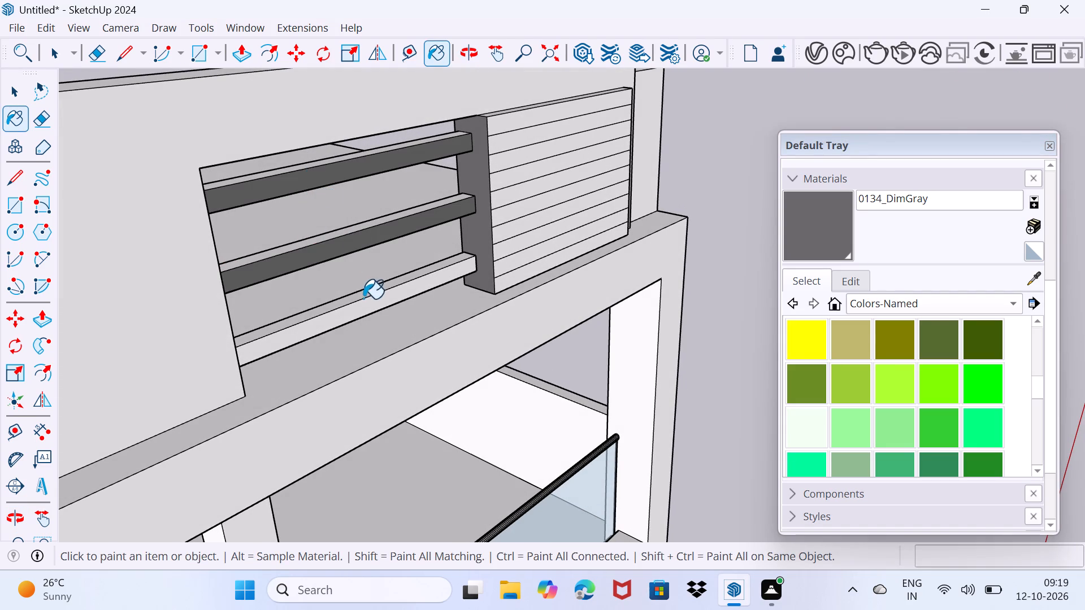
{"action": "left_click", "coordinate": [350, 310]}
{"action": "left_click", "coordinate": [349, 299]}
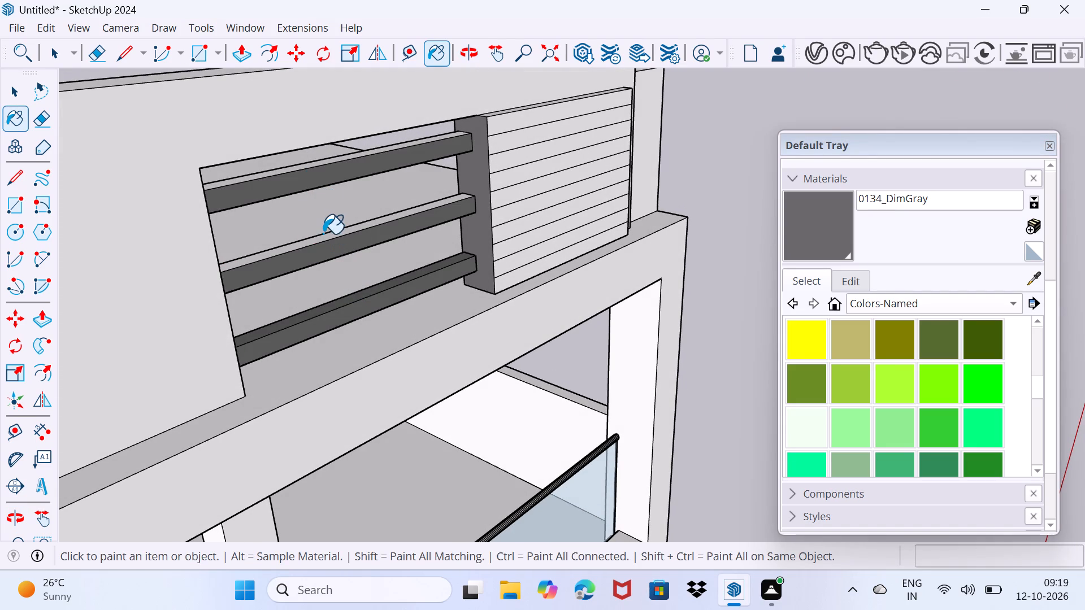
Paint the smaller opening's wall-side face and the upper faces of its middle and top rails with 0134_DimGray.
{"action": "left_click", "coordinate": [323, 236]}
{"action": "left_click", "coordinate": [318, 162]}
{"action": "scroll", "coordinate": [320, 172], "scroll_direction": "up", "scroll_amount": 6}
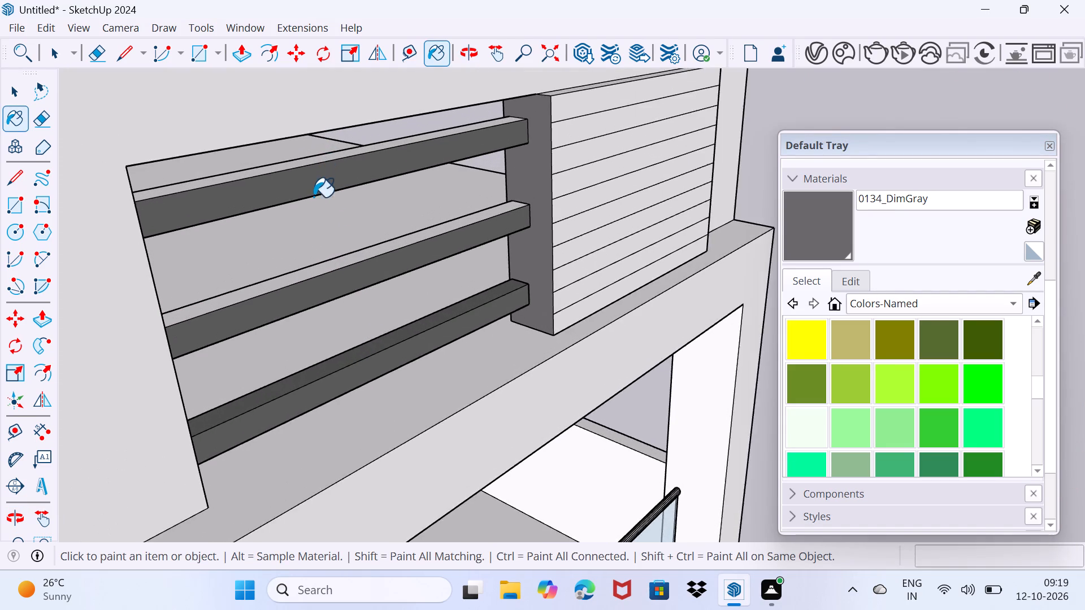
{"action": "scroll", "coordinate": [314, 197], "scroll_direction": "up", "scroll_amount": 1}
{"action": "middle_click_drag", "start_coordinate": [313, 224], "coordinate": [410, 213]}
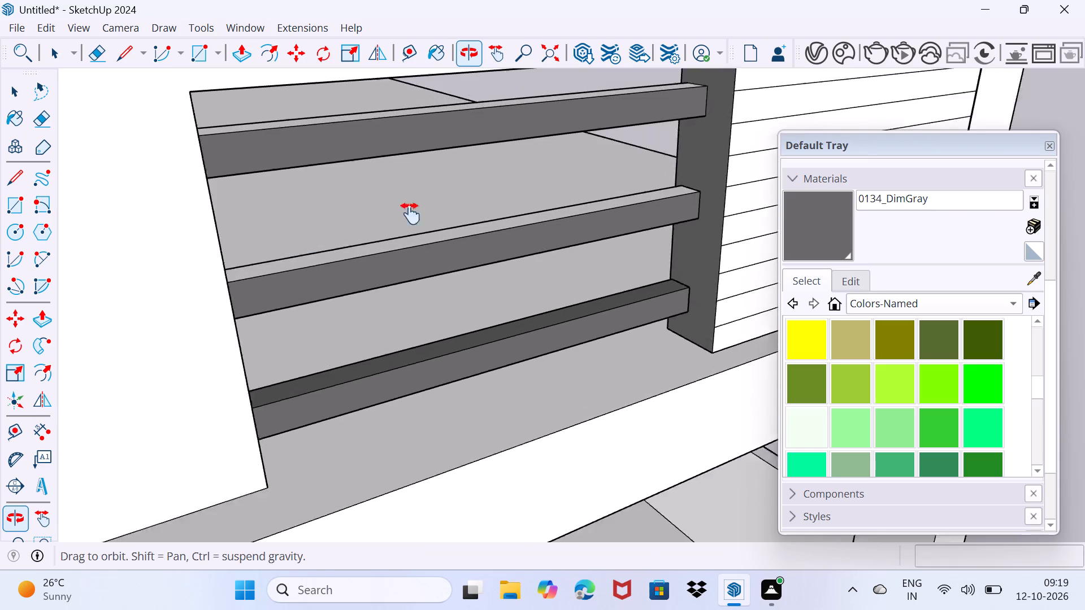
{"action": "middle_click_drag", "start_coordinate": [410, 213], "coordinate": [423, 212]}
{"action": "middle_click_drag", "start_coordinate": [436, 254], "coordinate": [218, 258]}
{"action": "left_click", "coordinate": [337, 264]}
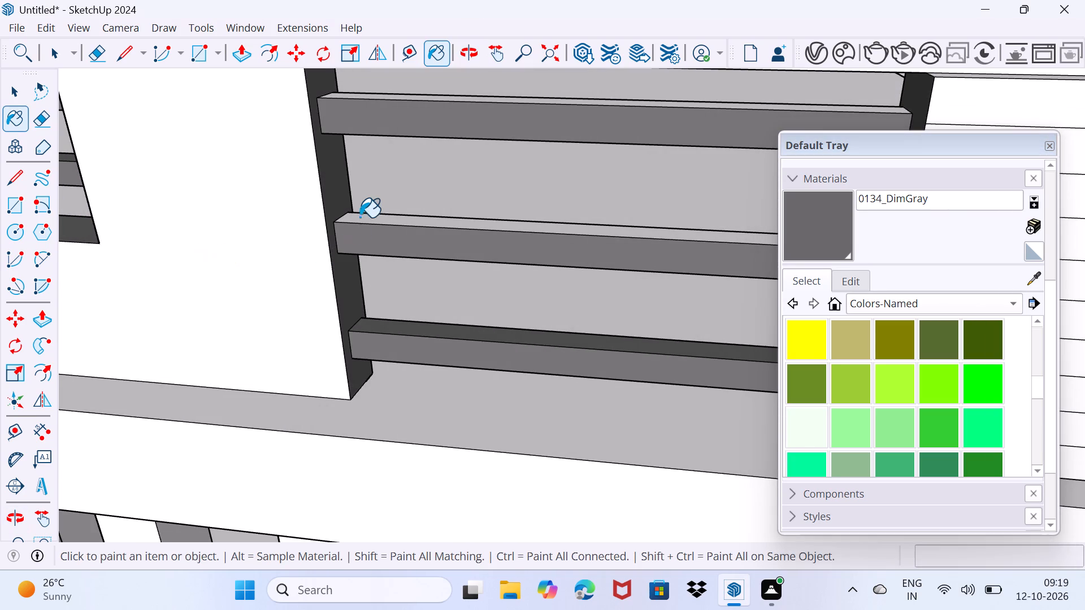
{"action": "left_click", "coordinate": [361, 219]}
{"action": "left_click", "coordinate": [389, 95]}
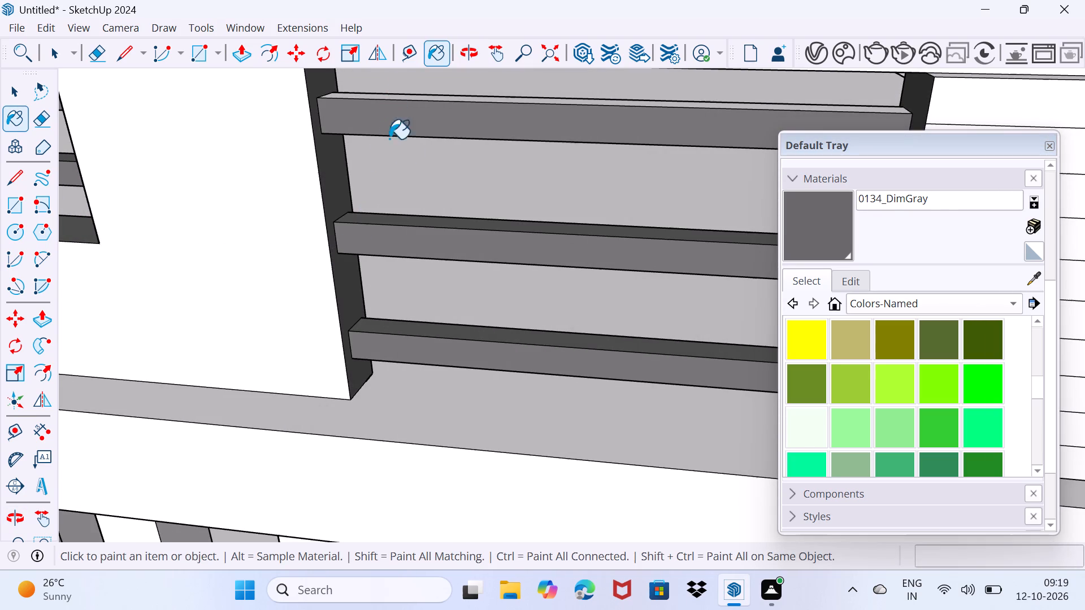
{"action": "scroll", "coordinate": [406, 122], "scroll_direction": "up", "scroll_amount": 5}
{"action": "middle_click_drag", "start_coordinate": [406, 122], "coordinate": [406, 125]}
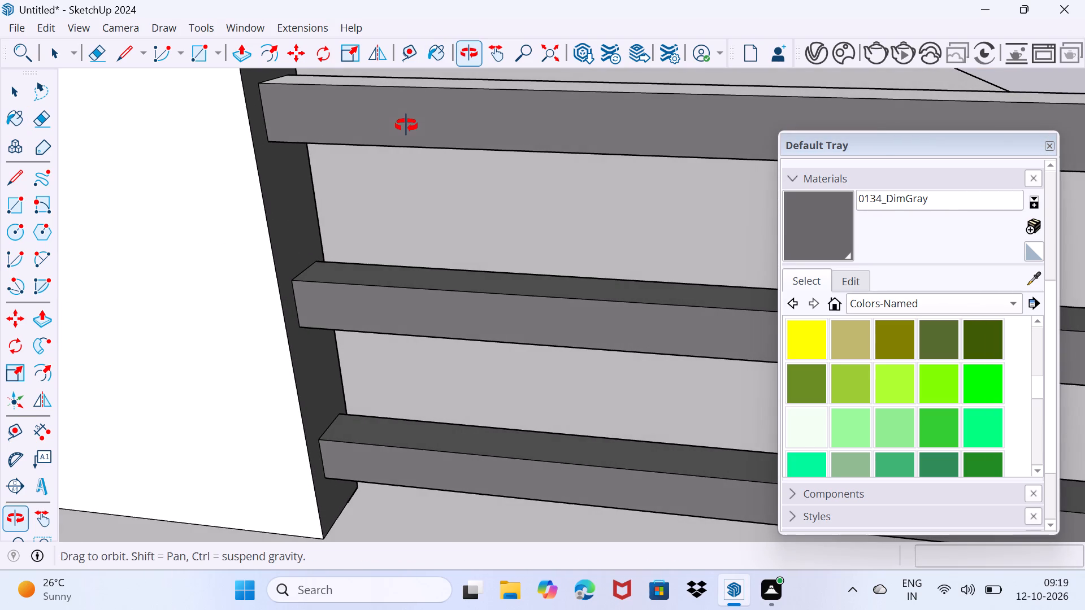
{"action": "middle_click_drag", "start_coordinate": [406, 125], "coordinate": [390, 272]}
{"action": "left_click", "coordinate": [396, 228]}
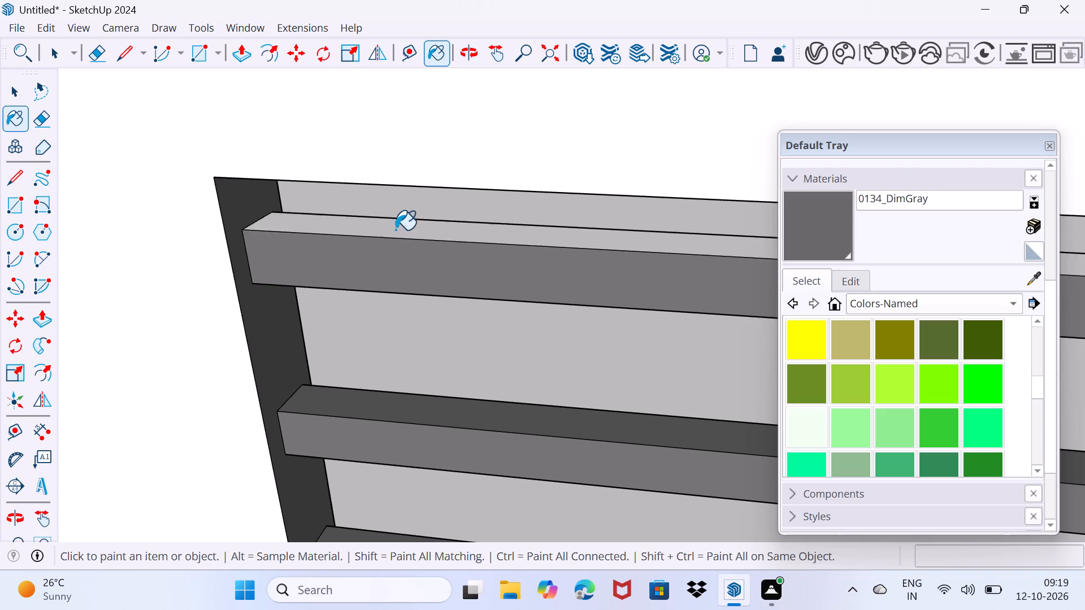
Paint the underside of the smaller opening's head and the undersides of its three rails with 0134_DimGray.
{"action": "scroll", "coordinate": [389, 244], "scroll_direction": "down", "scroll_amount": 15}
{"action": "middle_click_drag", "start_coordinate": [391, 365], "coordinate": [399, 342]}
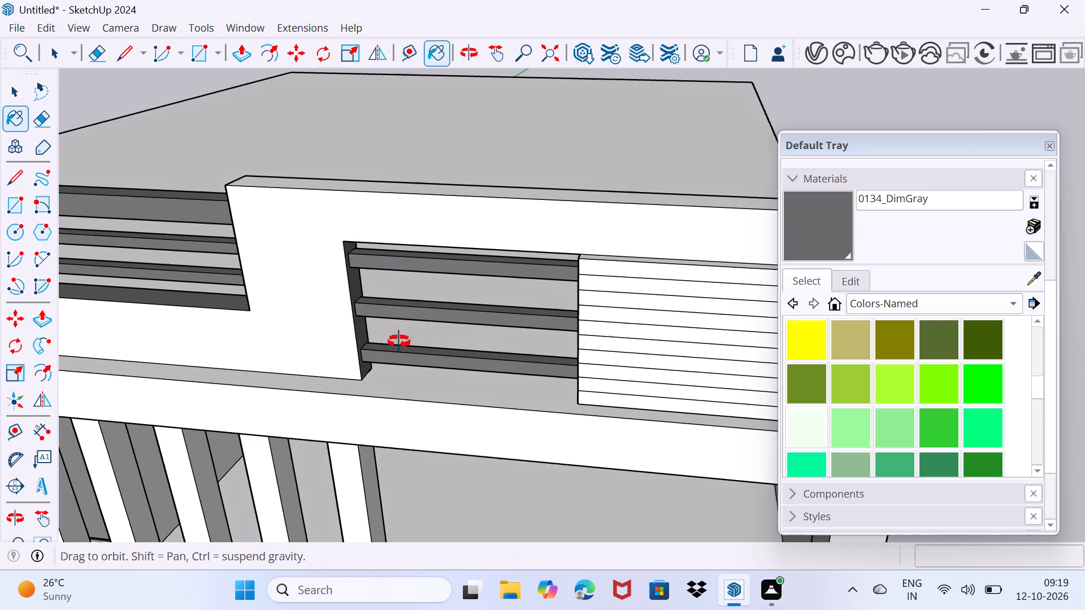
{"action": "middle_click_drag", "start_coordinate": [399, 342], "coordinate": [416, 111]}
{"action": "scroll", "coordinate": [414, 258], "scroll_direction": "up", "scroll_amount": 3}
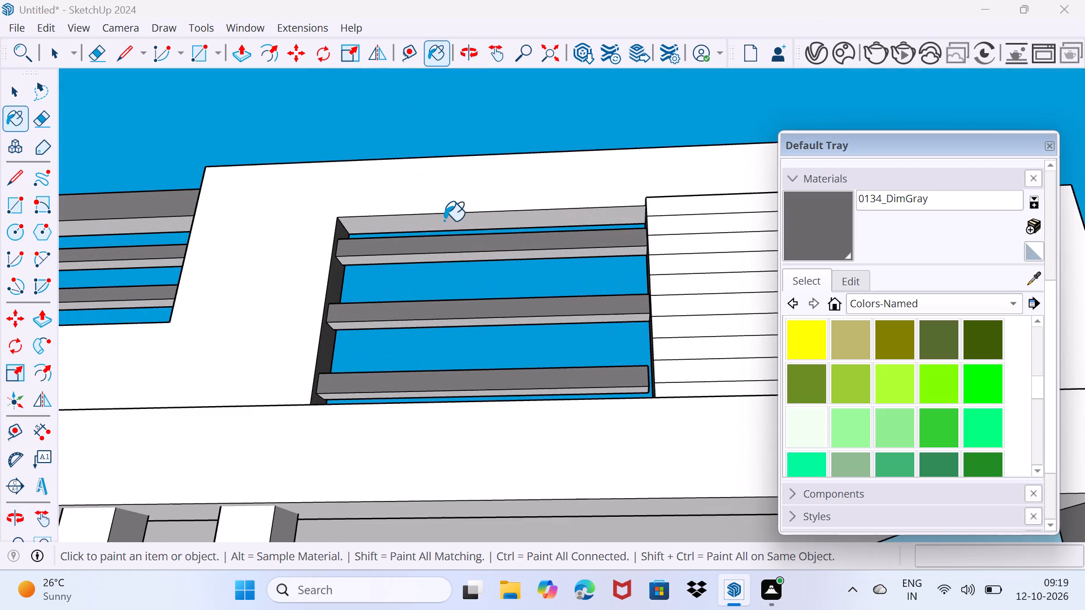
{"action": "left_click", "coordinate": [444, 221]}
{"action": "left_click", "coordinate": [442, 258]}
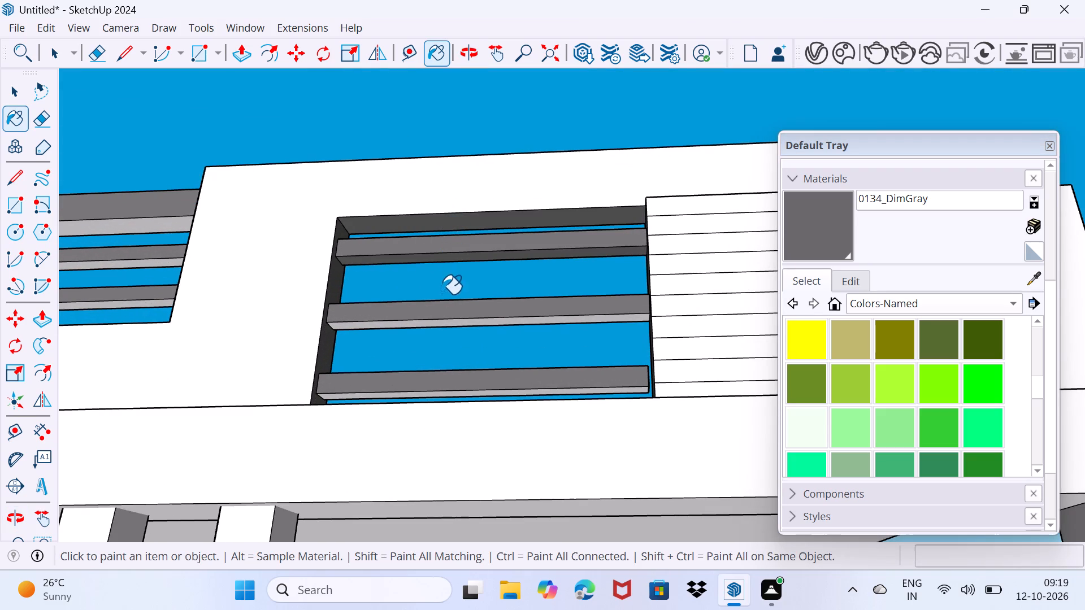
{"action": "left_click", "coordinate": [439, 323]}
{"action": "scroll", "coordinate": [434, 334], "scroll_direction": "up", "scroll_amount": 3}
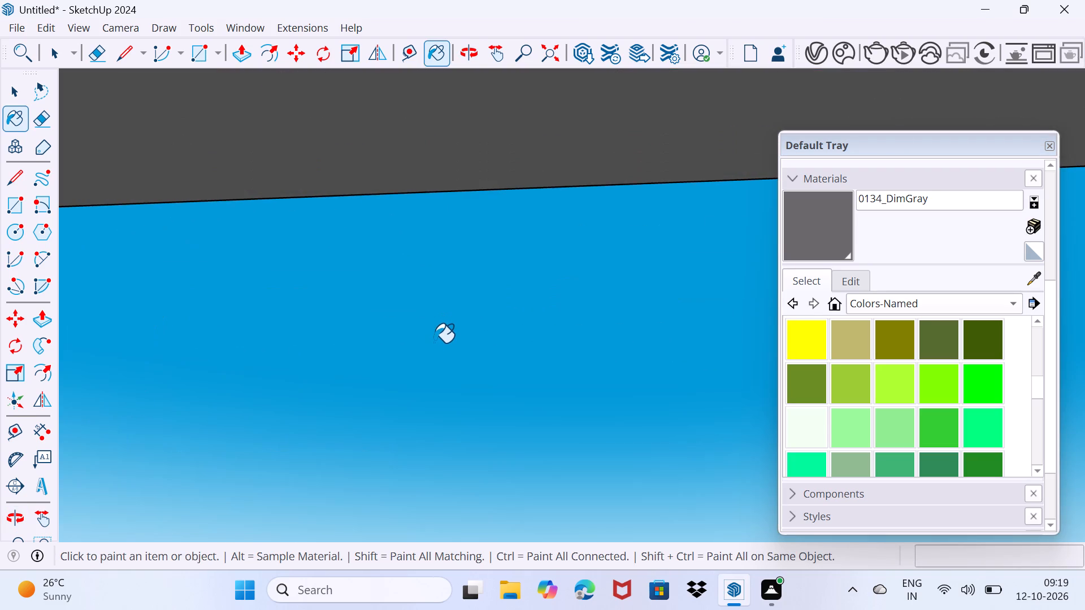
{"action": "scroll", "coordinate": [434, 343], "scroll_direction": "down", "scroll_amount": 4}
{"action": "scroll", "coordinate": [424, 395], "scroll_direction": "up", "scroll_amount": 4}
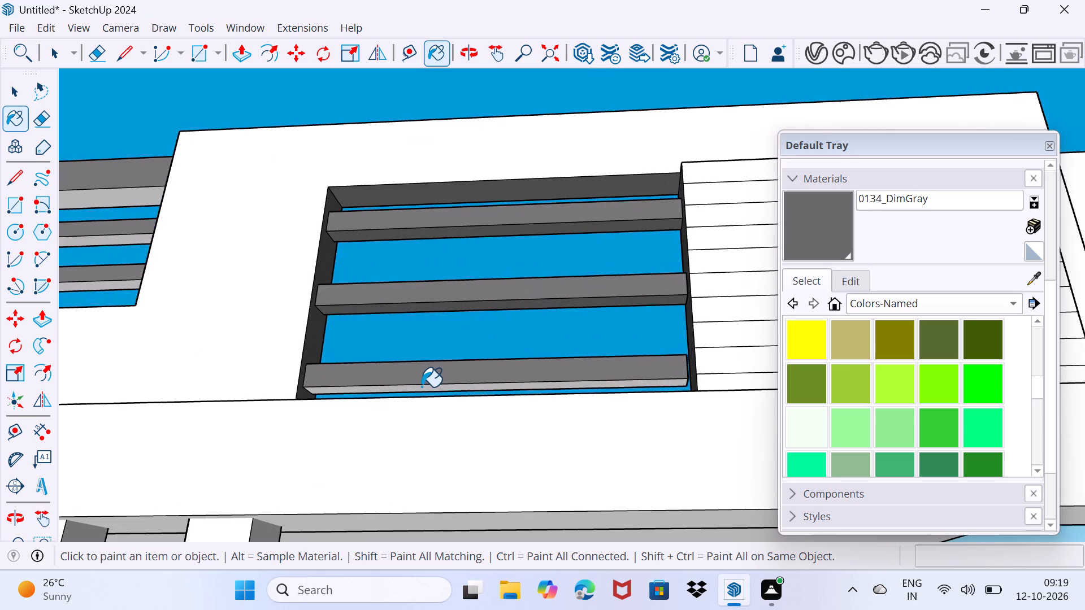
{"action": "scroll", "coordinate": [422, 388], "scroll_direction": "up", "scroll_amount": 3}
{"action": "left_click", "coordinate": [422, 388]}
{"action": "scroll", "coordinate": [422, 388], "scroll_direction": "down", "scroll_amount": 9}
{"action": "key", "text": "space"}
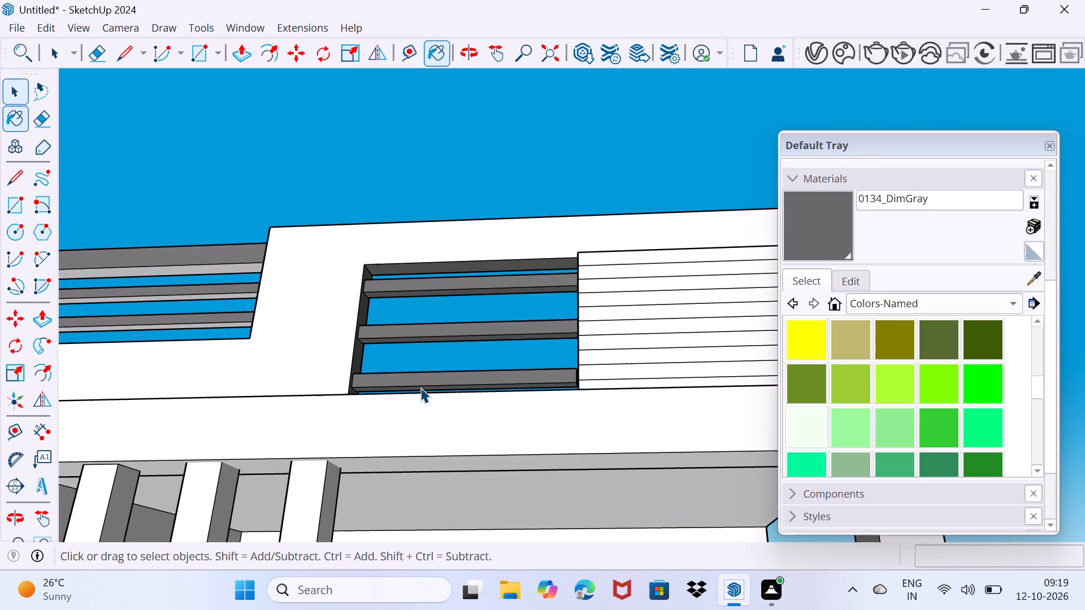
Paint the front faces of all ten slats on the parapet's slatted panel with Wood Veneer 01 from the Wood materials.
{"action": "scroll", "coordinate": [342, 354], "scroll_direction": "down", "scroll_amount": 4}
{"action": "middle_click_drag", "start_coordinate": [335, 351], "coordinate": [479, 491]}
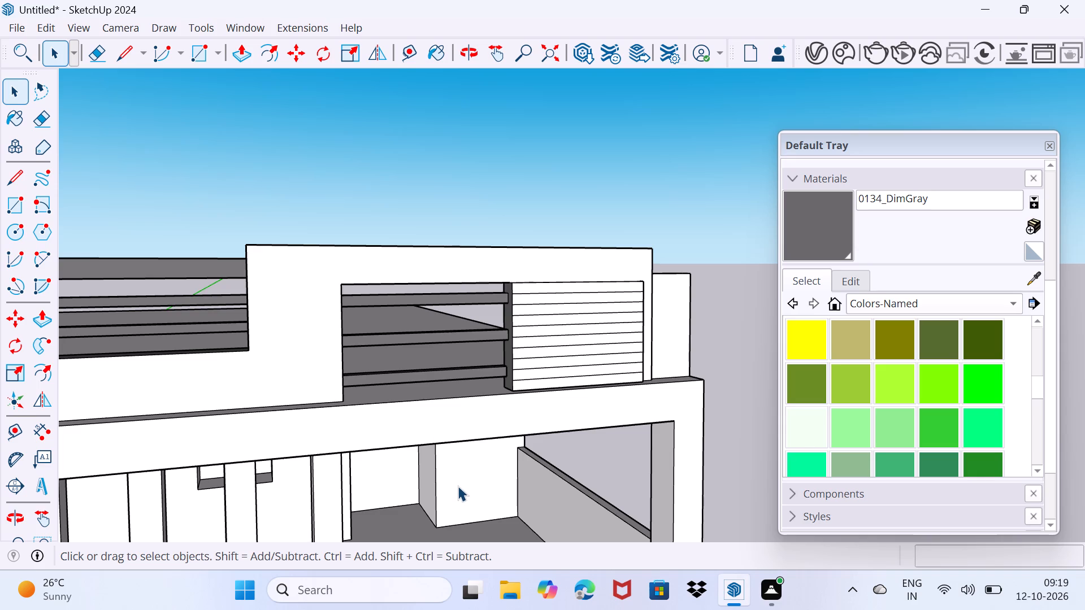
{"action": "left_click", "coordinate": [941, 310]}
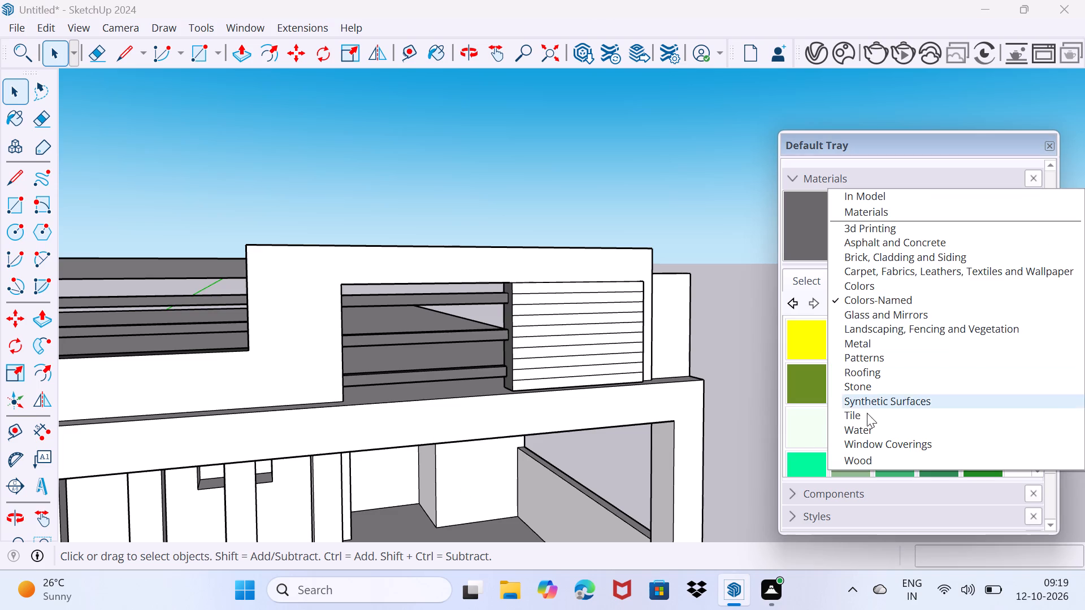
{"action": "left_click", "coordinate": [871, 457]}
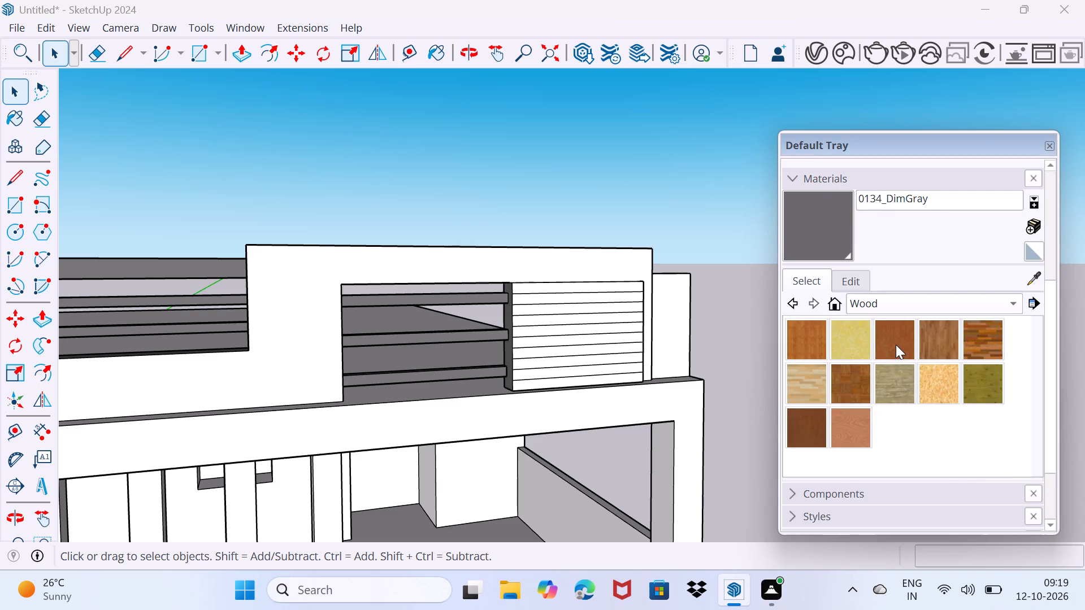
{"action": "left_click", "coordinate": [810, 434]}
{"action": "scroll", "coordinate": [541, 342], "scroll_direction": "up", "scroll_amount": 2}
{"action": "left_click", "coordinate": [528, 281]}
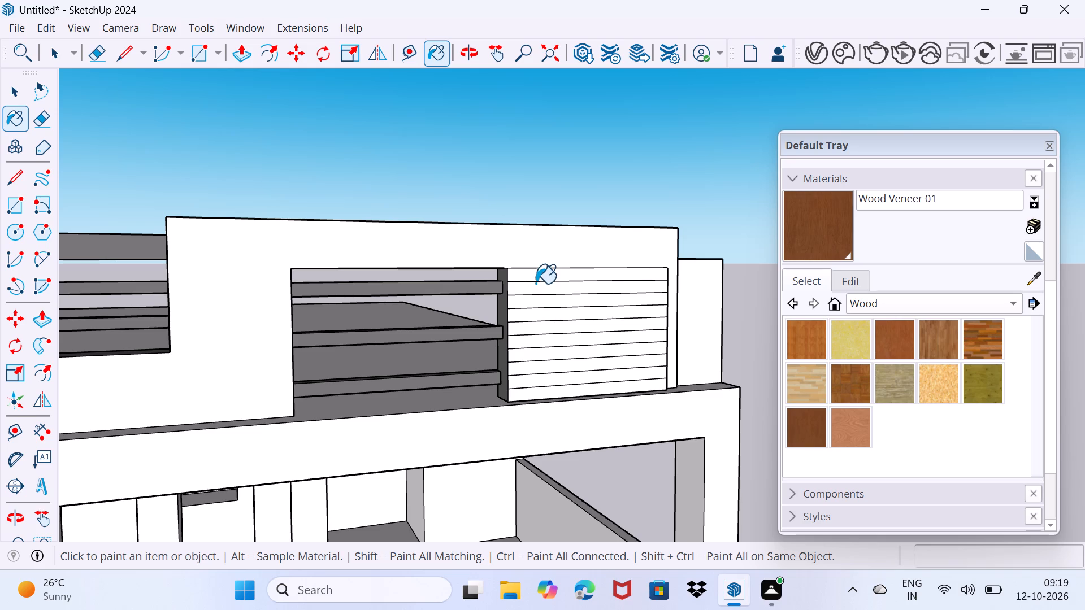
{"action": "left_click", "coordinate": [537, 281]}
{"action": "scroll", "coordinate": [542, 278], "scroll_direction": "up", "scroll_amount": 7}
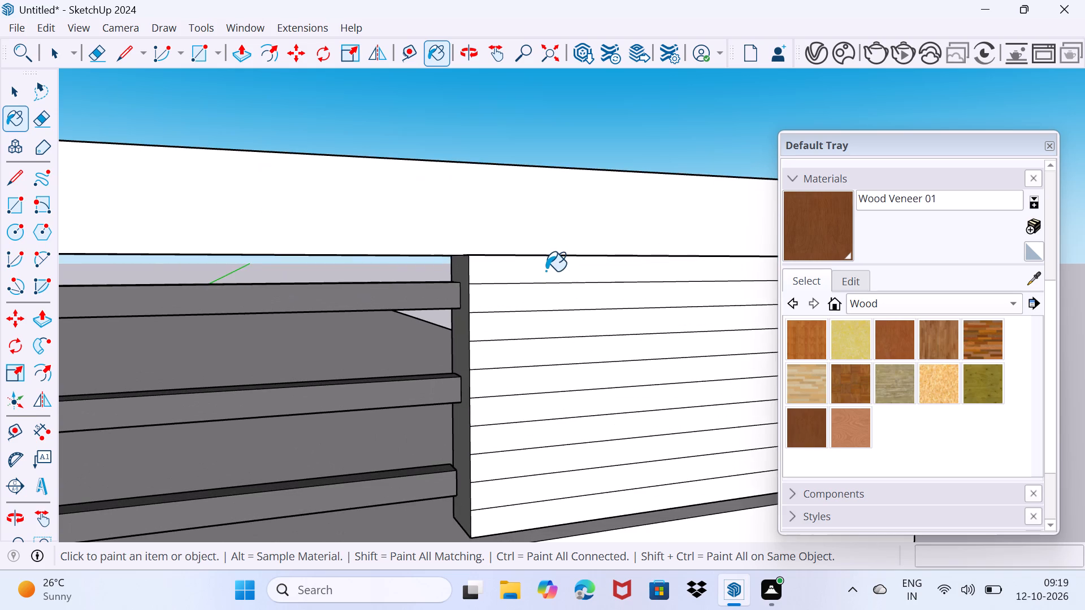
{"action": "left_click", "coordinate": [546, 271]}
{"action": "left_click", "coordinate": [540, 303]}
{"action": "left_click", "coordinate": [522, 344]}
{"action": "left_click", "coordinate": [523, 337]}
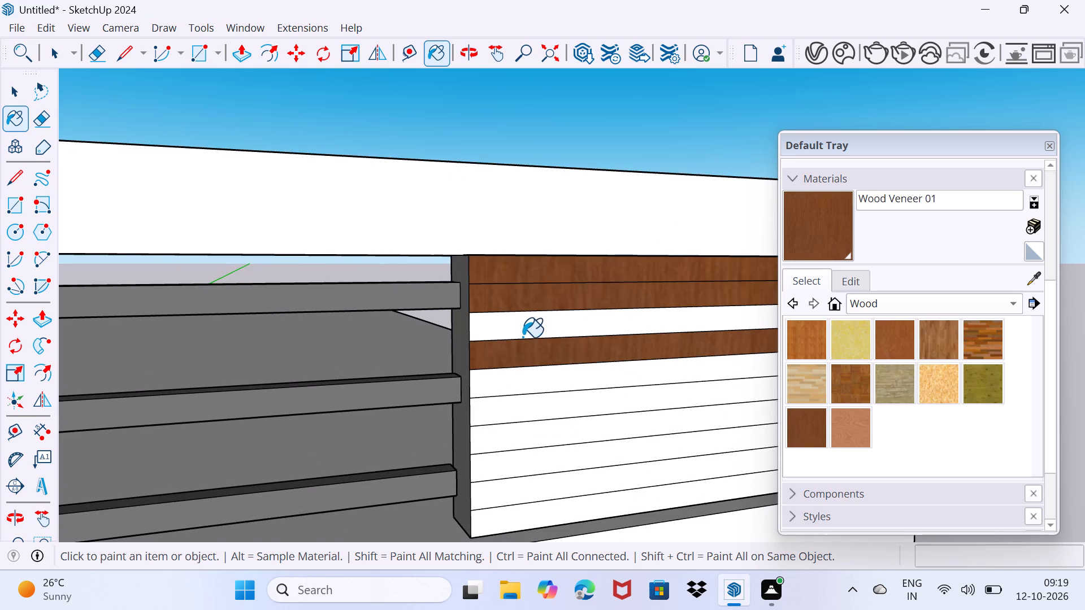
{"action": "left_click", "coordinate": [511, 385]}
{"action": "left_click", "coordinate": [510, 416]}
{"action": "left_click", "coordinate": [504, 432]}
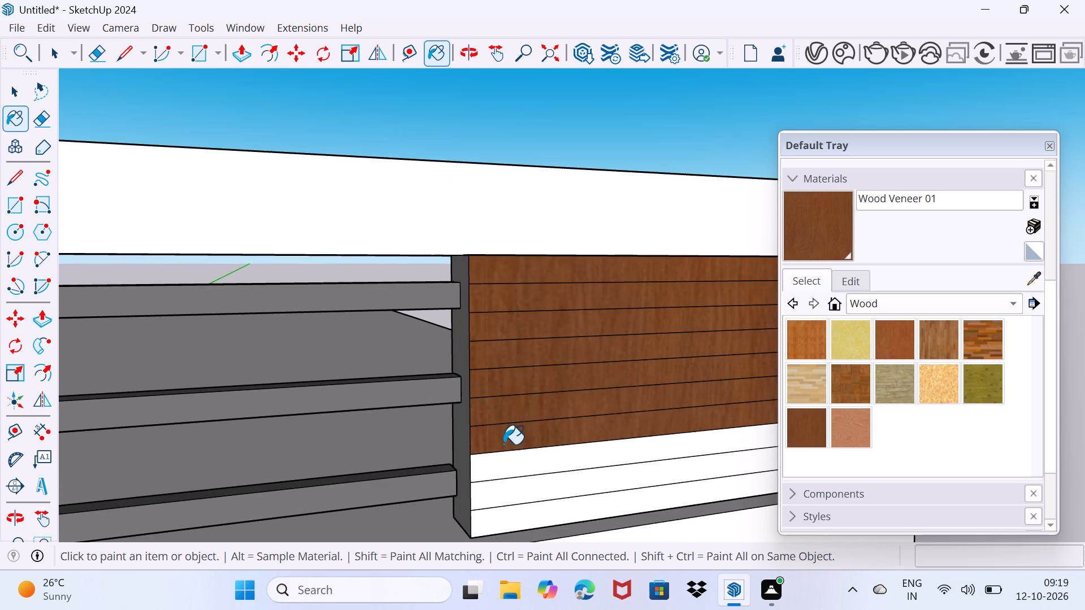
{"action": "left_click", "coordinate": [503, 468]}
{"action": "left_click", "coordinate": [491, 504]}
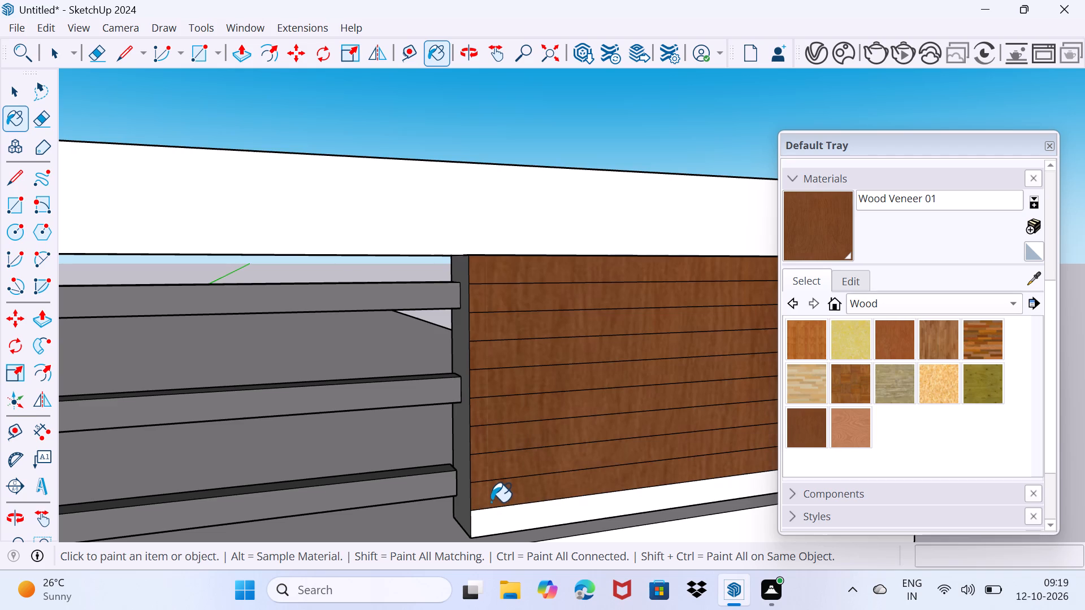
{"action": "left_click", "coordinate": [511, 516]}
Paint the exposed end faces of all ten slats on the parapet's slatted panel with Wood Veneer 01.
{"action": "scroll", "coordinate": [526, 497], "scroll_direction": "down", "scroll_amount": 3}
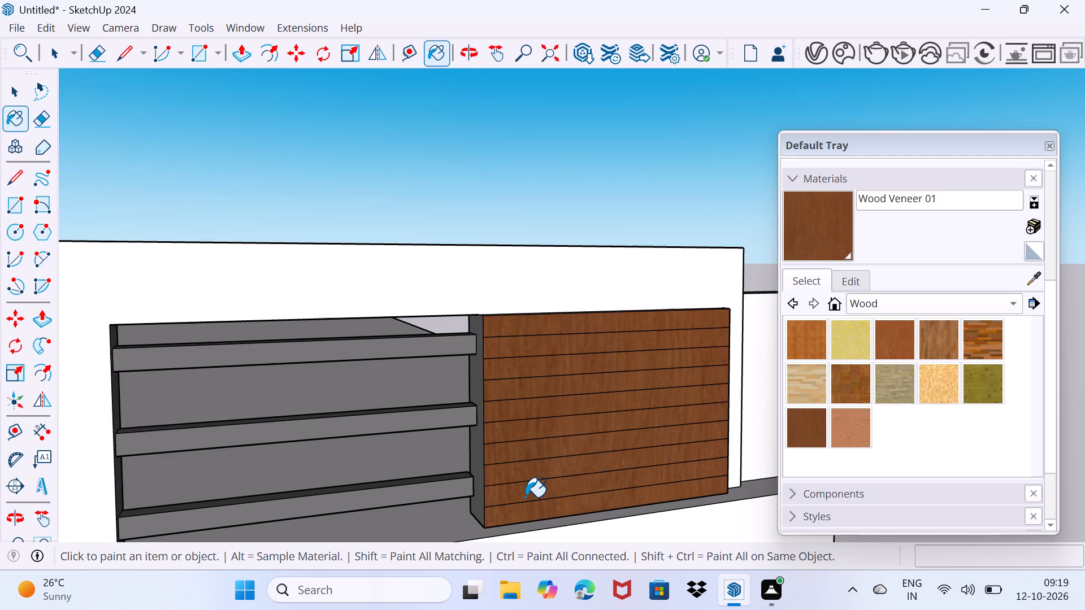
{"action": "scroll", "coordinate": [528, 485], "scroll_direction": "down", "scroll_amount": 1}
{"action": "middle_click_drag", "start_coordinate": [578, 460], "coordinate": [401, 457]}
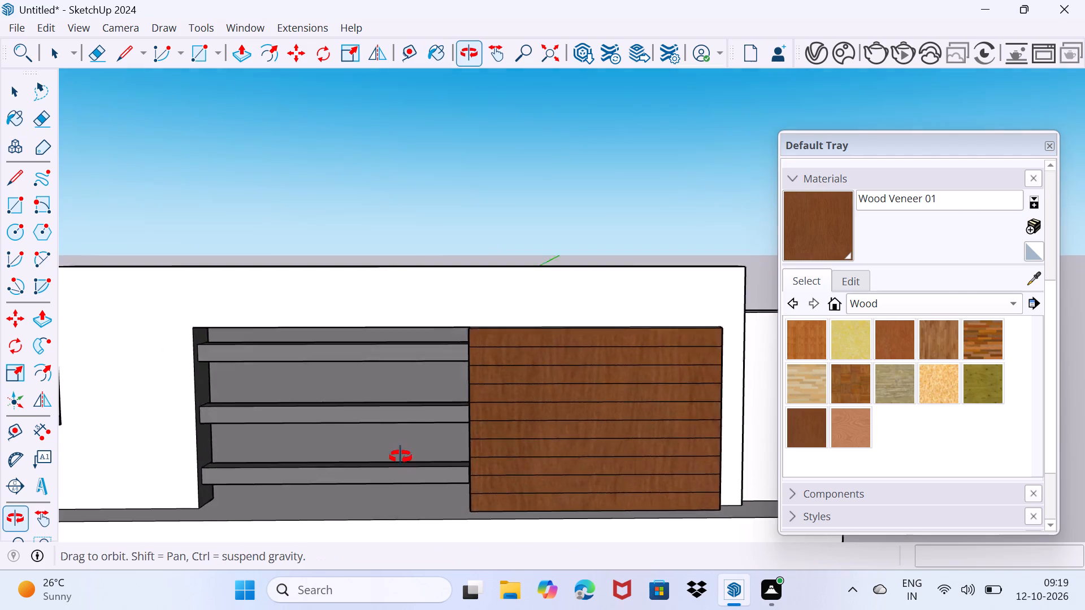
{"action": "middle_click_drag", "start_coordinate": [401, 457], "coordinate": [75, 415]}
{"action": "scroll", "coordinate": [576, 345], "scroll_direction": "up", "scroll_amount": 2}
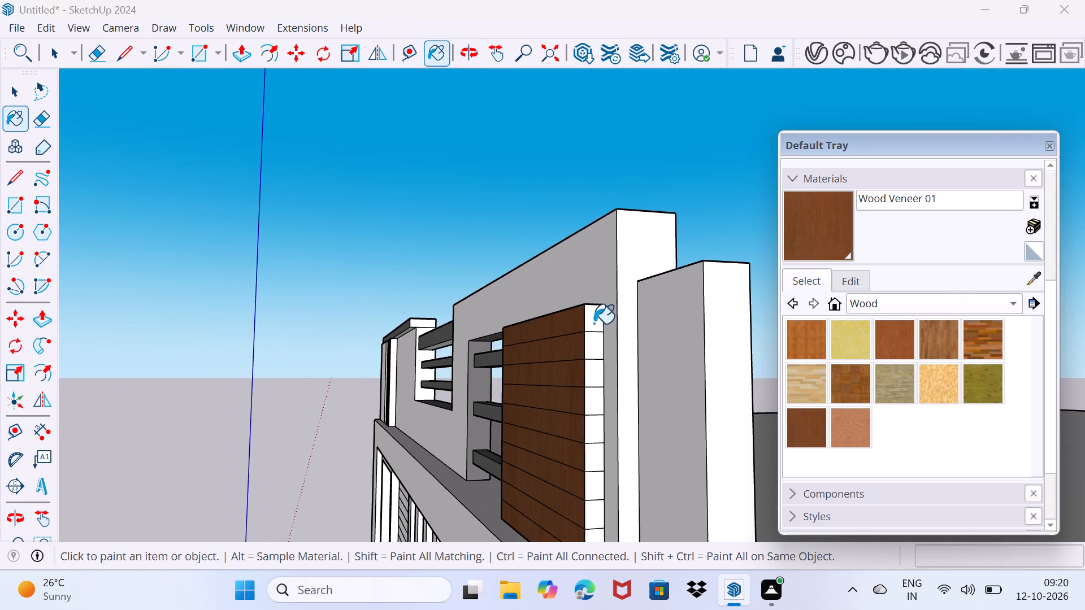
{"action": "left_click", "coordinate": [594, 324]}
{"action": "left_click", "coordinate": [590, 346]}
{"action": "left_click", "coordinate": [589, 378]}
{"action": "scroll", "coordinate": [593, 398], "scroll_direction": "down", "scroll_amount": 2}
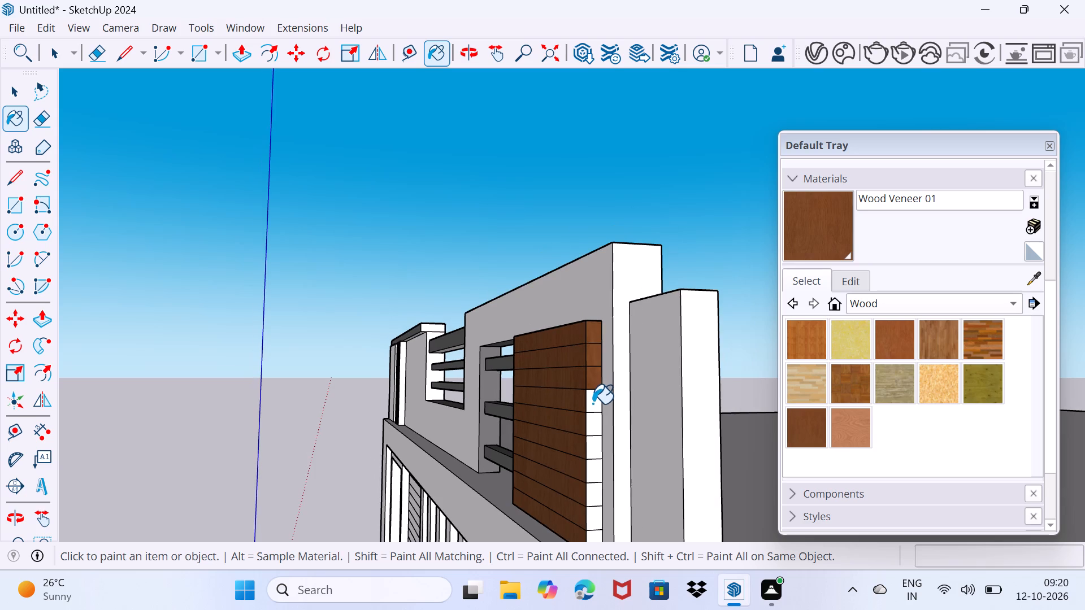
{"action": "left_click", "coordinate": [593, 404]}
{"action": "left_click", "coordinate": [591, 425]}
{"action": "left_click", "coordinate": [592, 452]}
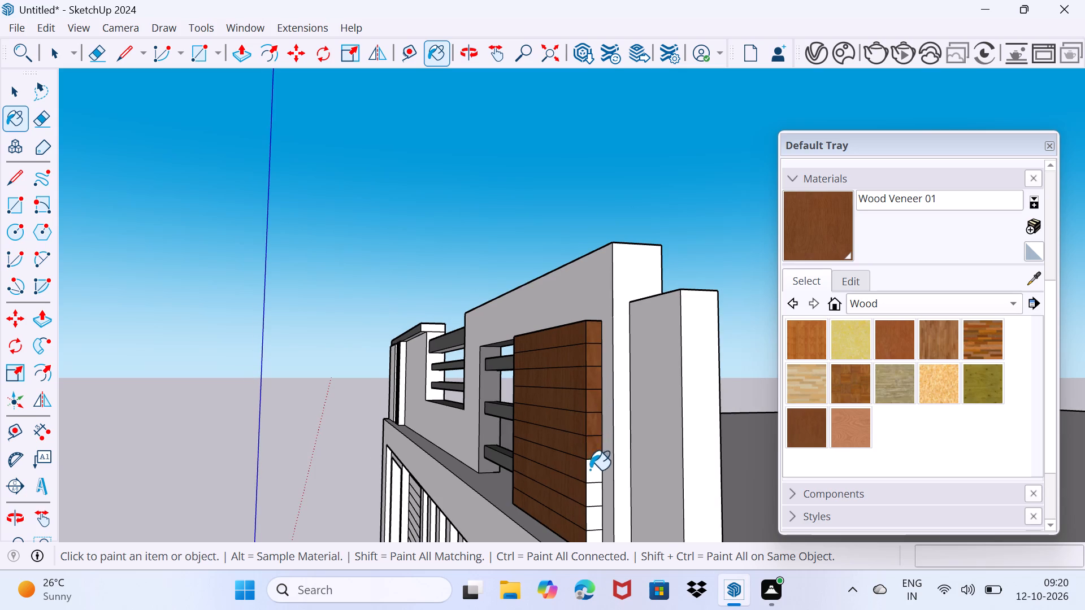
{"action": "left_click", "coordinate": [589, 473]}
{"action": "scroll", "coordinate": [596, 496], "scroll_direction": "down", "scroll_amount": 2}
{"action": "left_click", "coordinate": [596, 499]}
{"action": "left_click", "coordinate": [596, 523]}
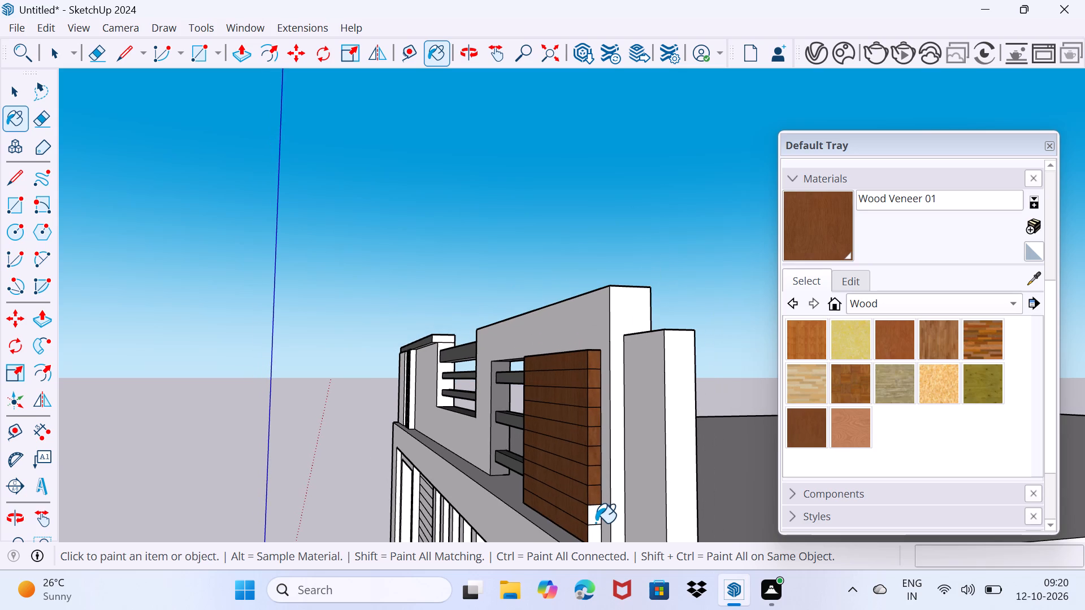
{"action": "left_click", "coordinate": [594, 538]}
Paint the upper face of the parapet's slatted panel with Wood Veneer 01.
{"action": "middle_click_drag", "start_coordinate": [579, 422], "coordinate": [649, 524]}
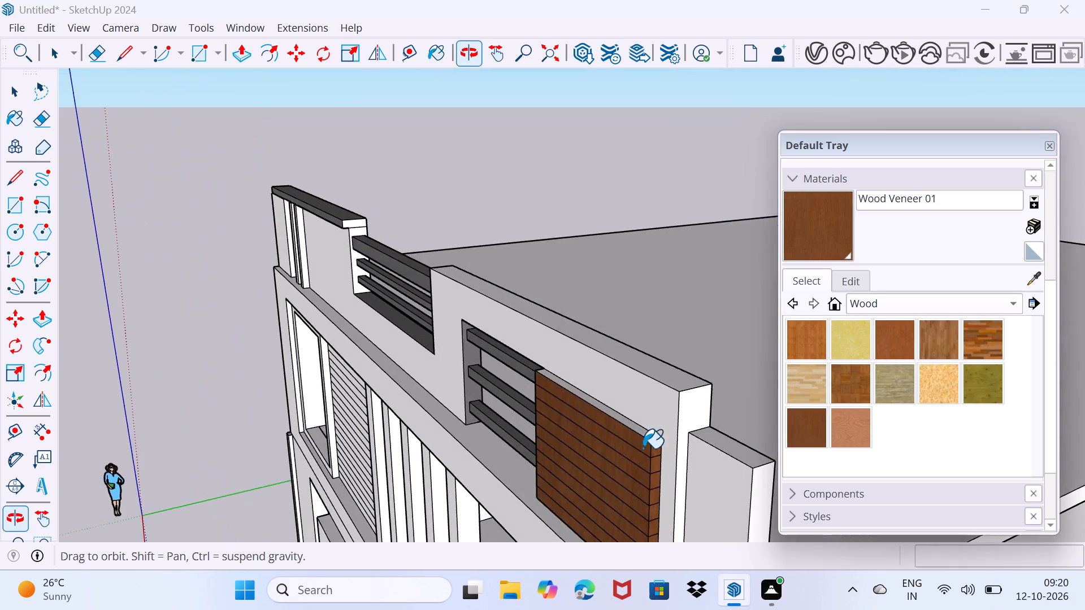
{"action": "scroll", "coordinate": [641, 410], "scroll_direction": "up", "scroll_amount": 6}
{"action": "left_click", "coordinate": [632, 435]}
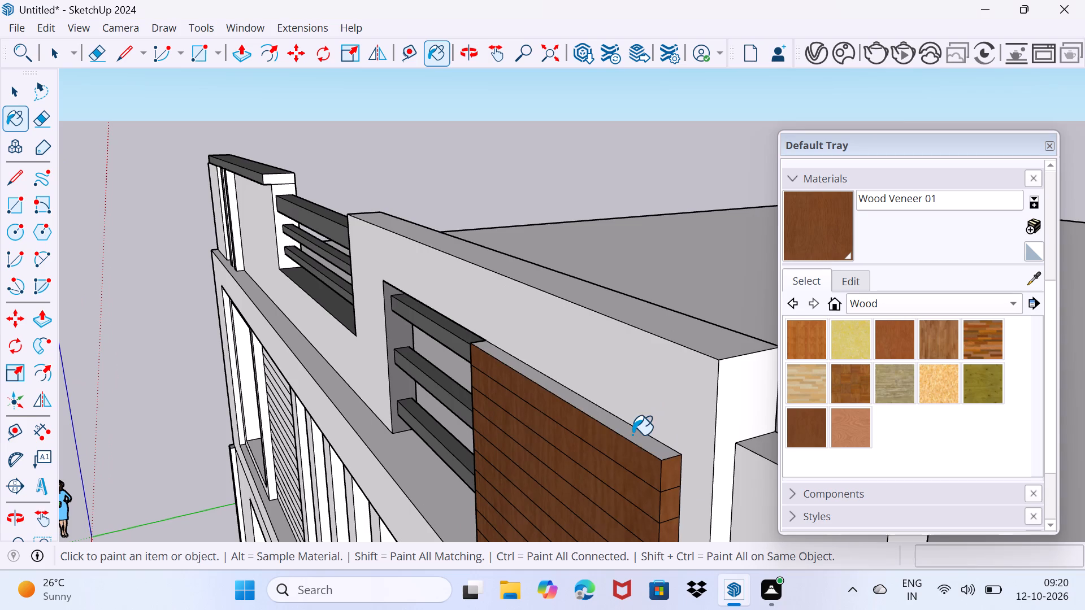
Paint the front, upper and end faces of the low pier beside the parapet with 0134_DimGray from Colors-Named.
{"action": "middle_click_drag", "start_coordinate": [507, 432], "coordinate": [802, 402]}
{"action": "scroll", "coordinate": [663, 458], "scroll_direction": "up", "scroll_amount": 2}
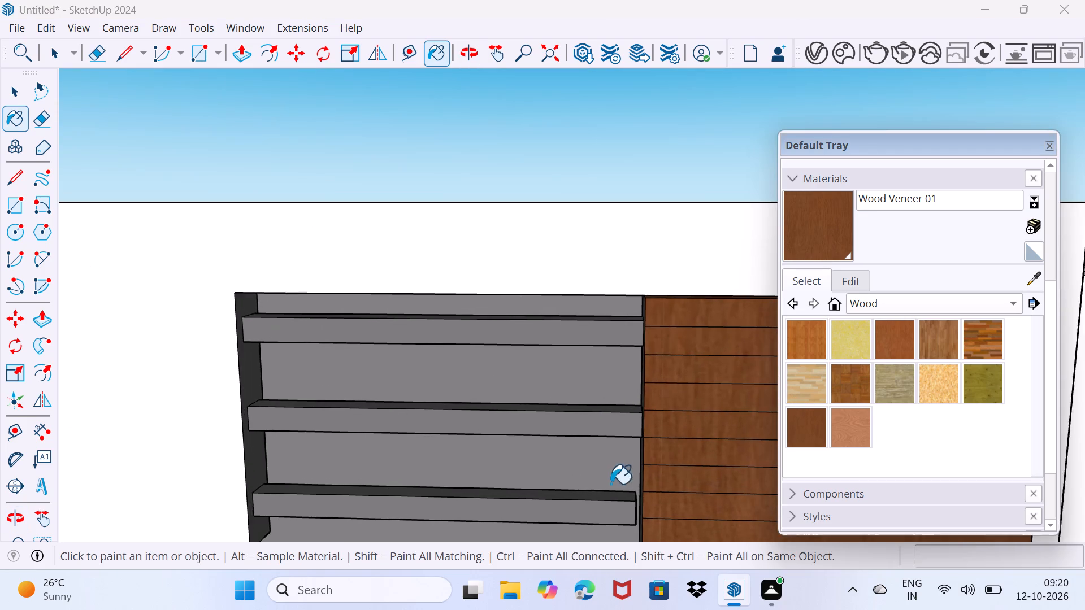
{"action": "middle_click_drag", "start_coordinate": [609, 485], "coordinate": [682, 474]}
{"action": "scroll", "coordinate": [640, 457], "scroll_direction": "down", "scroll_amount": 3}
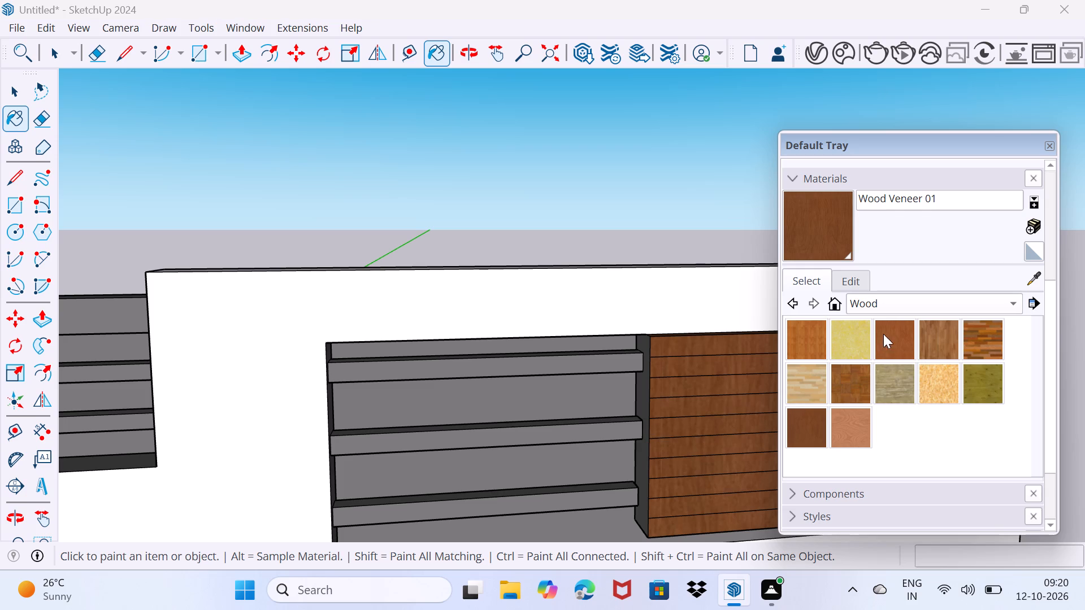
{"action": "left_click", "coordinate": [884, 302]}
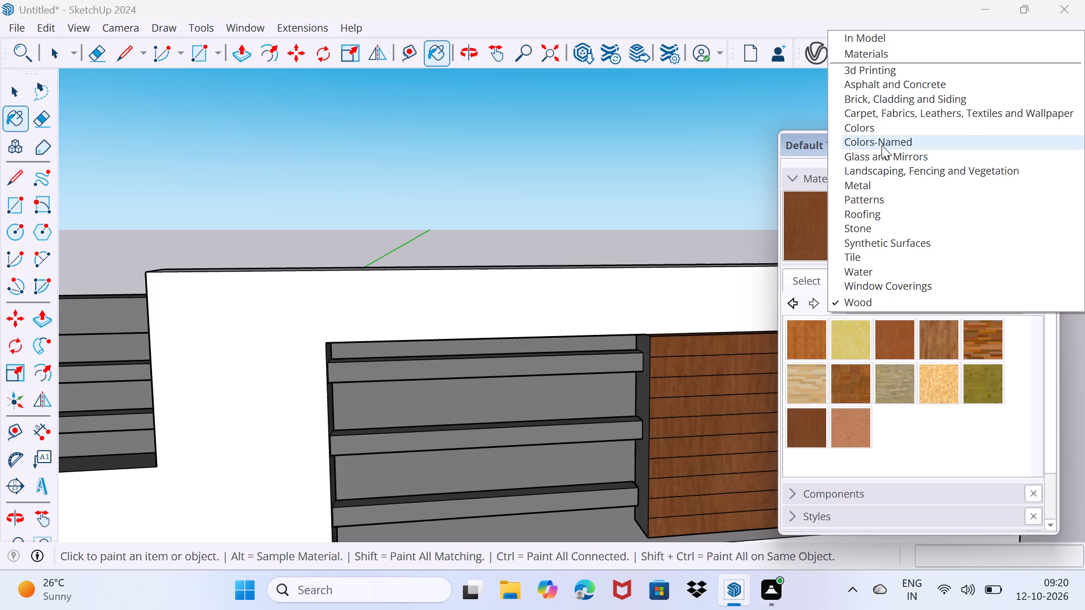
{"action": "left_click", "coordinate": [882, 141]}
{"action": "scroll", "coordinate": [908, 374], "scroll_direction": "down", "scroll_amount": 2}
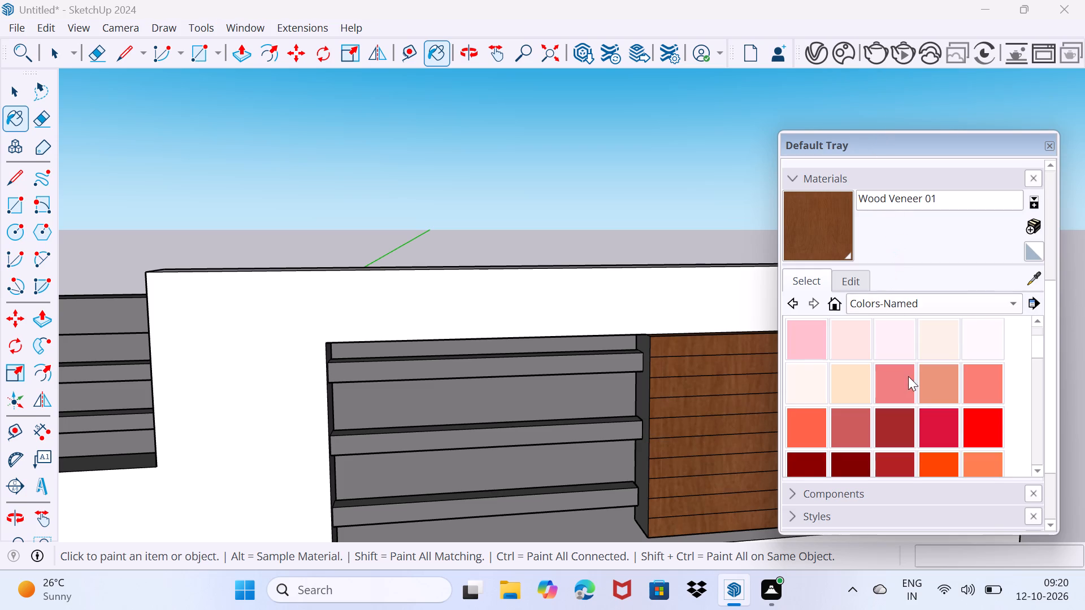
{"action": "scroll", "coordinate": [908, 376], "scroll_direction": "down", "scroll_amount": 17}
{"action": "scroll", "coordinate": [910, 393], "scroll_direction": "down", "scroll_amount": 5}
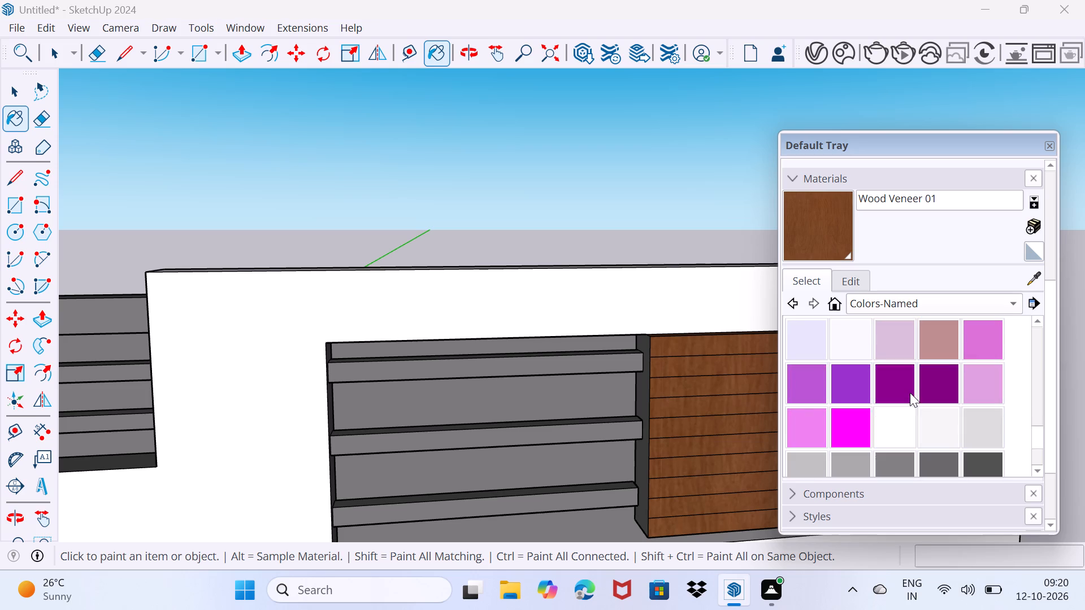
{"action": "scroll", "coordinate": [910, 393], "scroll_direction": "down", "scroll_amount": 3}
{"action": "scroll", "coordinate": [910, 393], "scroll_direction": "up", "scroll_amount": 1}
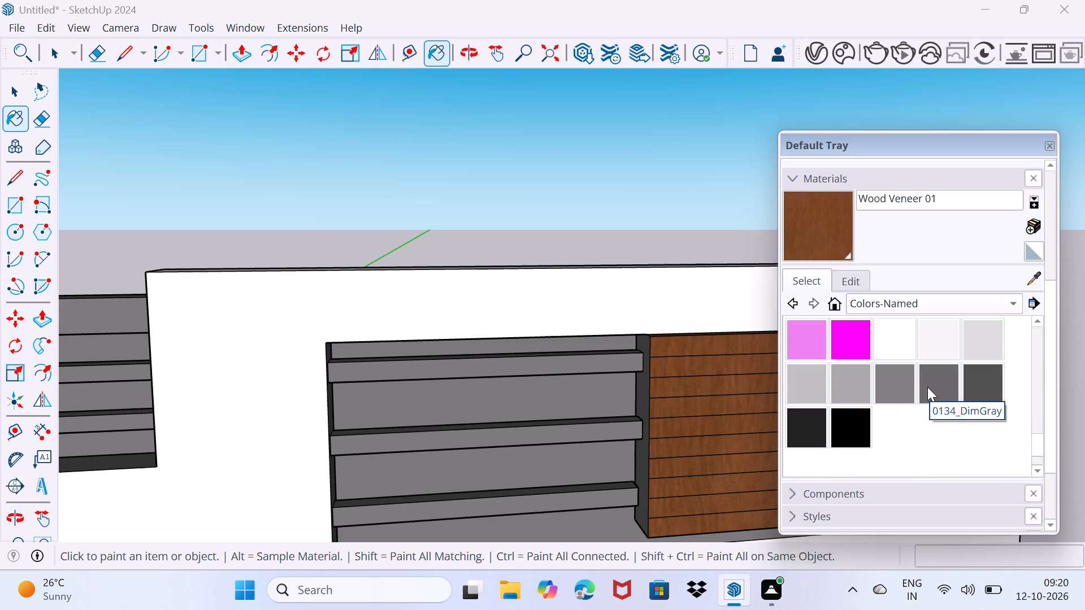
{"action": "left_click", "coordinate": [927, 387]}
{"action": "left_click_drag", "start_coordinate": [916, 141], "coordinate": [780, 544]}
{"action": "left_click", "coordinate": [939, 399]}
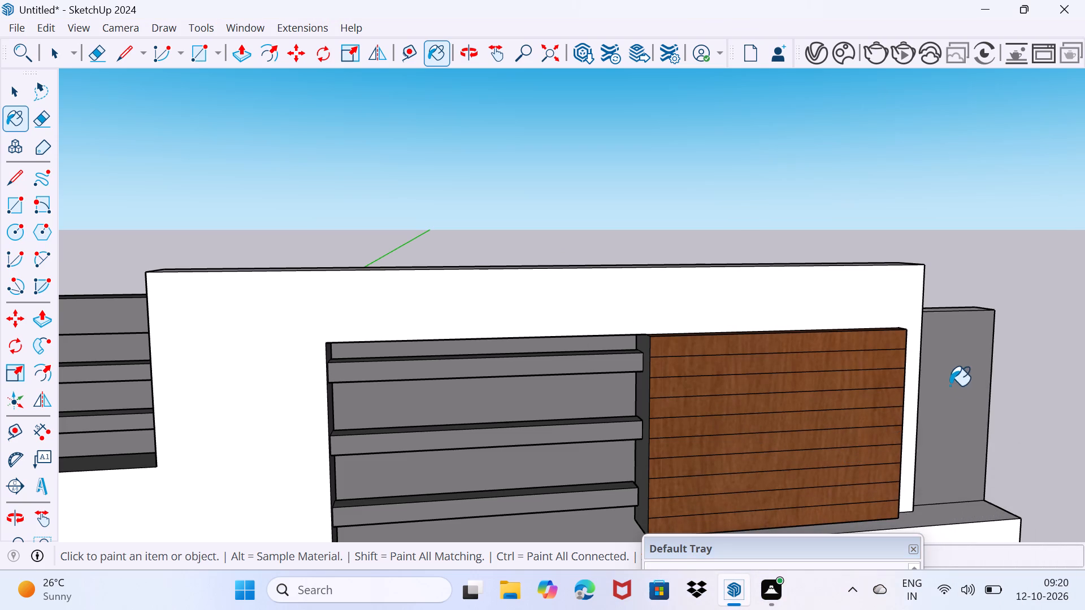
{"action": "middle_click_drag", "start_coordinate": [972, 369], "coordinate": [828, 485]}
{"action": "left_click", "coordinate": [982, 385]}
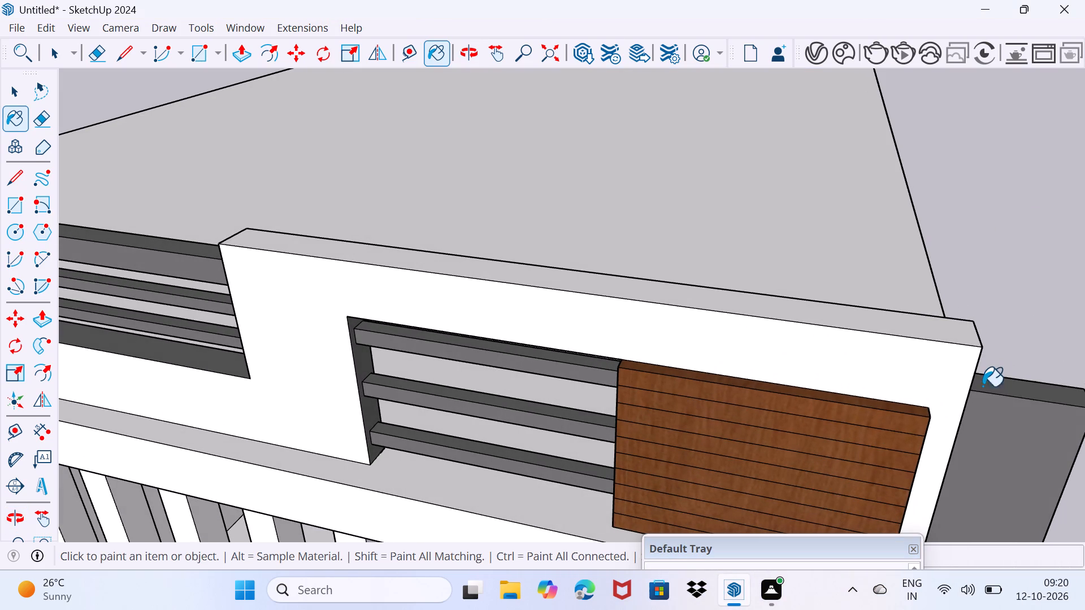
{"action": "middle_click_drag", "start_coordinate": [1030, 424], "coordinate": [657, 277]}
{"action": "left_click", "coordinate": [511, 341]}
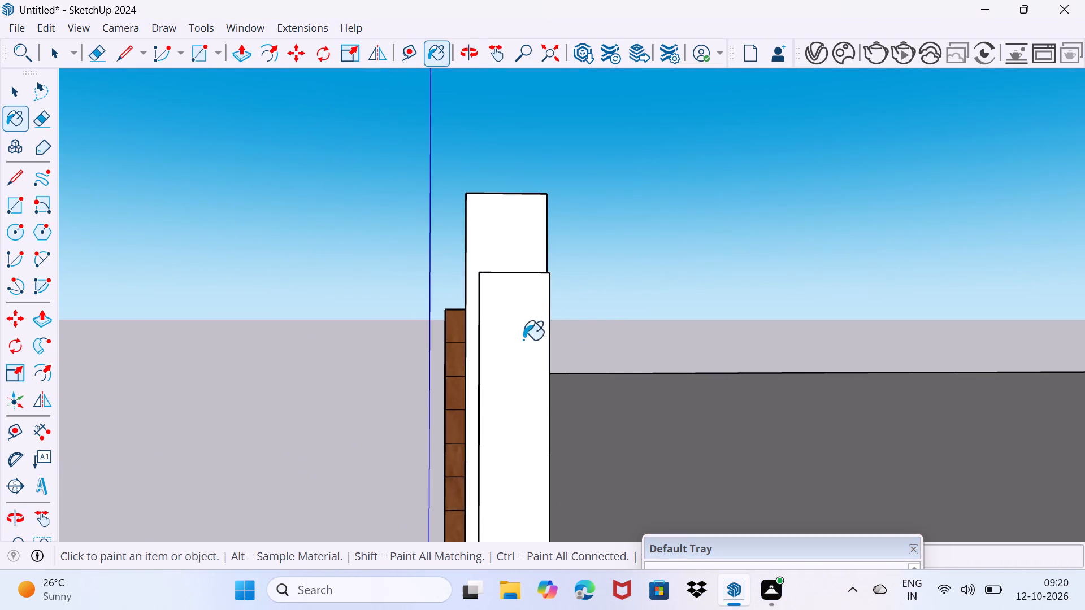
Paint the upper fourteen slats of the slatted wall panel beside the balcony fins, one storey below the parapet, with 0134_DimGray.
{"action": "middle_click_drag", "start_coordinate": [598, 340], "coordinate": [543, 354]}
{"action": "scroll", "coordinate": [200, 387], "scroll_direction": "down", "scroll_amount": 3}
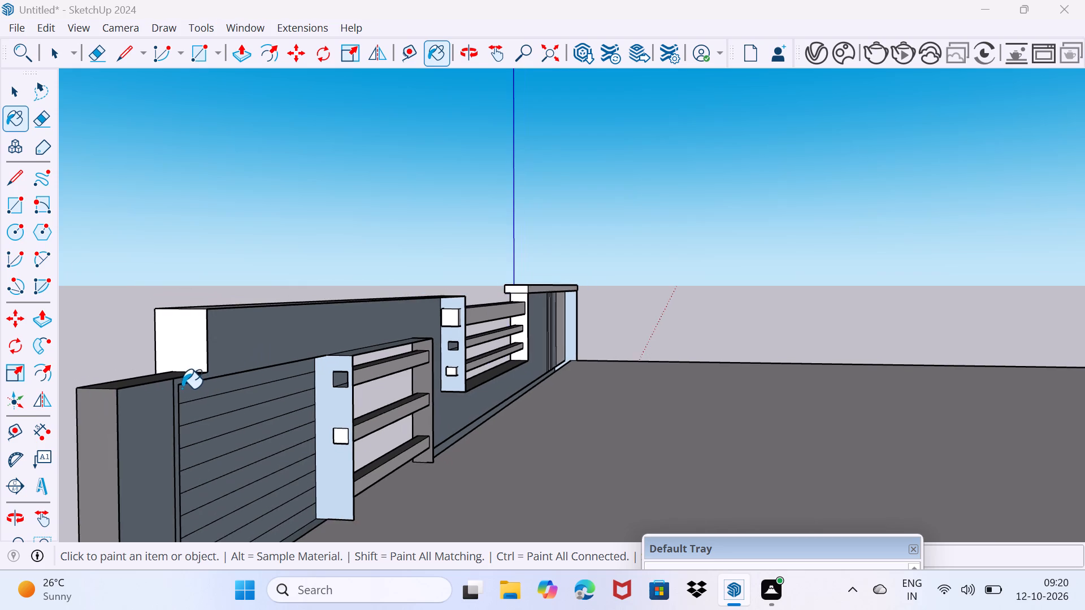
{"action": "middle_click_drag", "start_coordinate": [183, 389], "coordinate": [550, 406]}
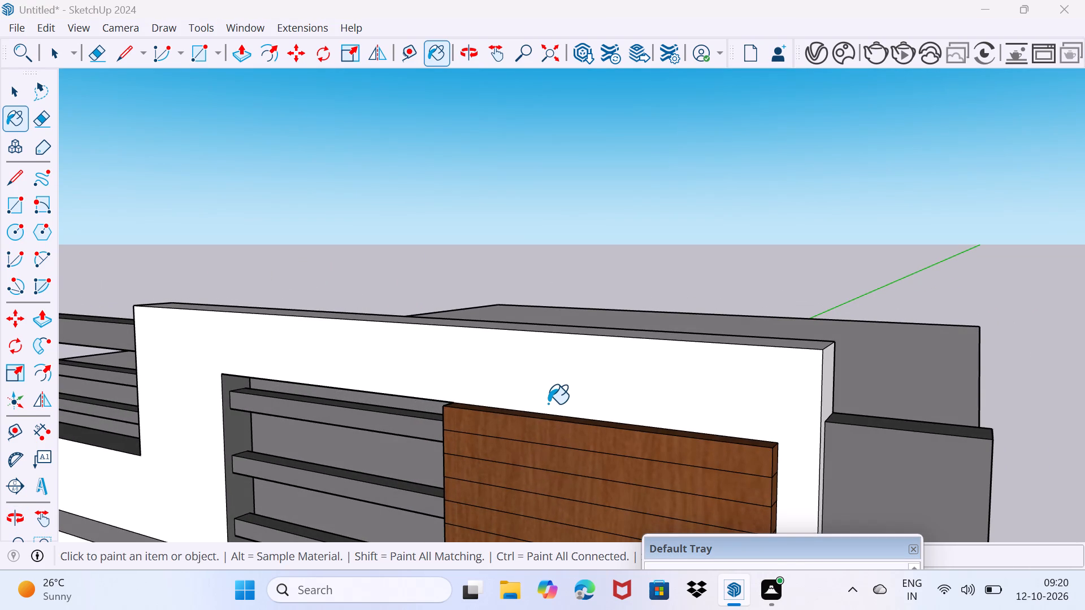
{"action": "scroll", "coordinate": [567, 362], "scroll_direction": "down", "scroll_amount": 3}
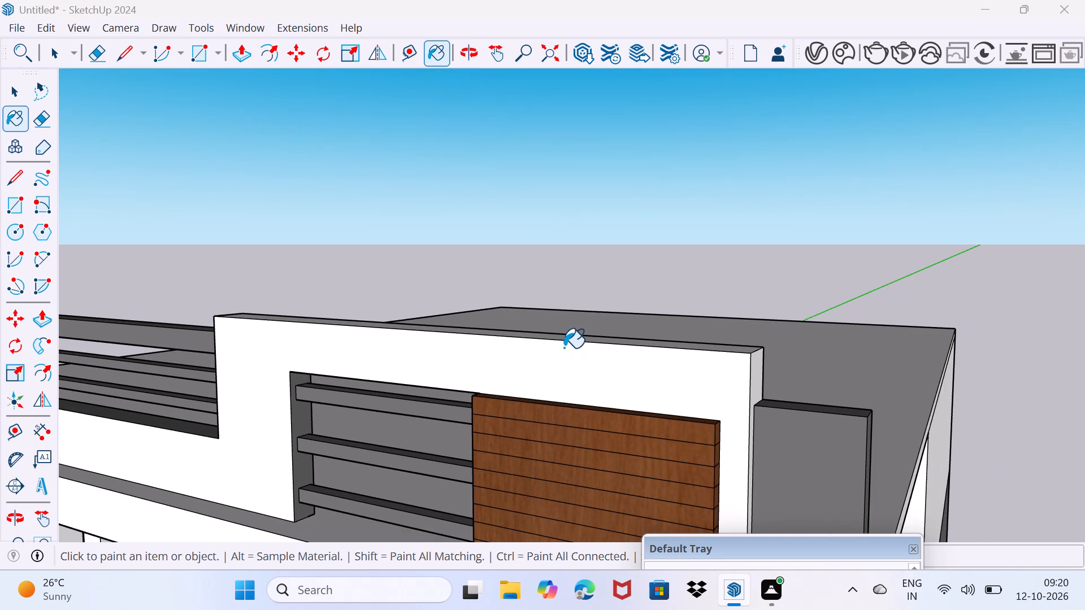
{"action": "scroll", "coordinate": [287, 369], "scroll_direction": "down", "scroll_amount": 6}
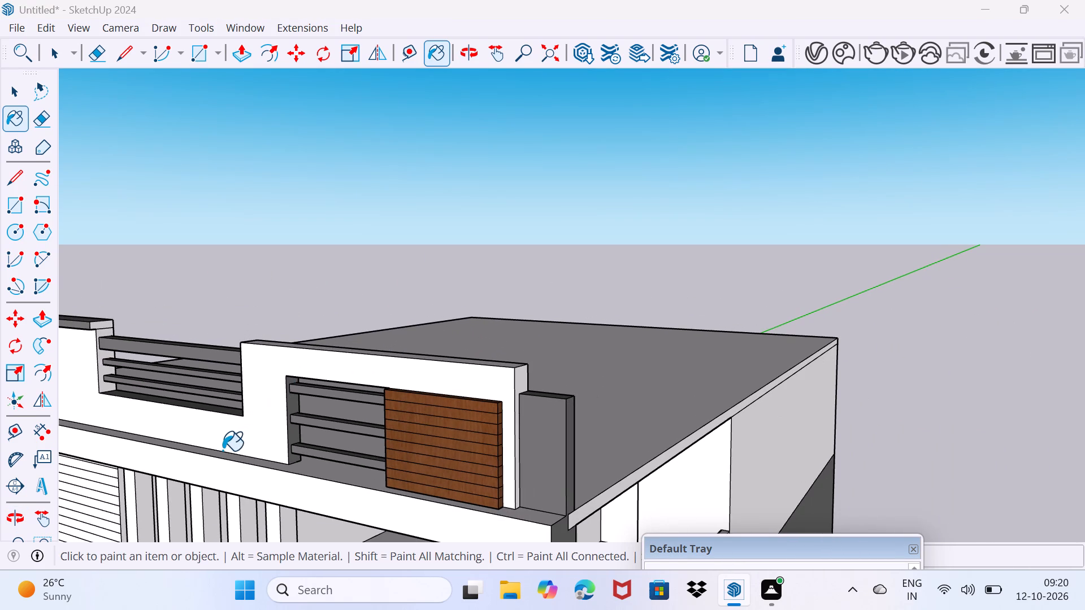
{"action": "middle_click_drag", "start_coordinate": [223, 451], "coordinate": [300, 443]}
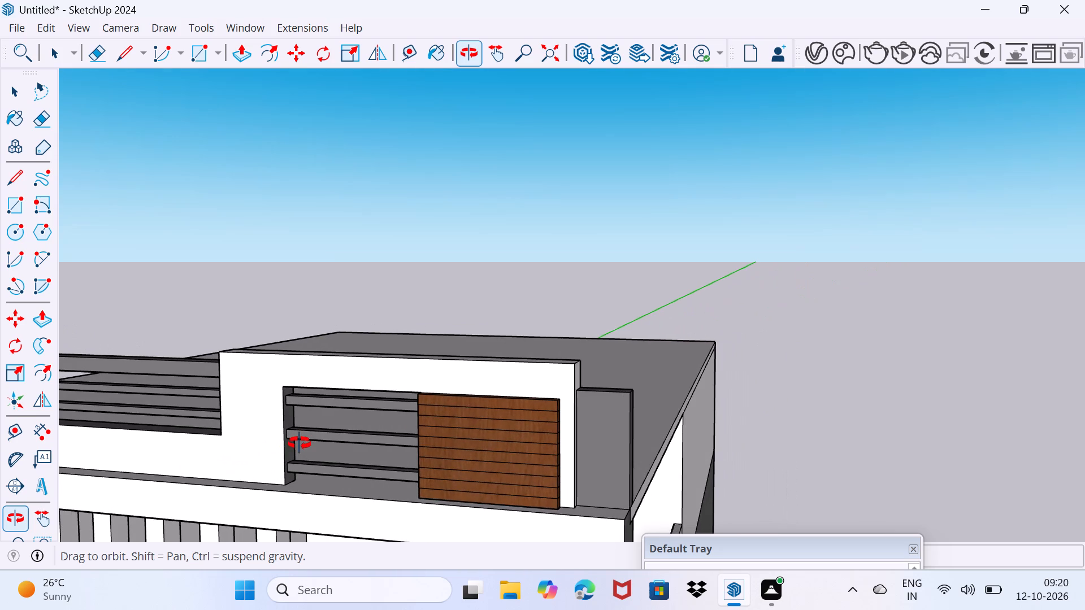
{"action": "middle_click_drag", "start_coordinate": [300, 443], "coordinate": [657, 166]}
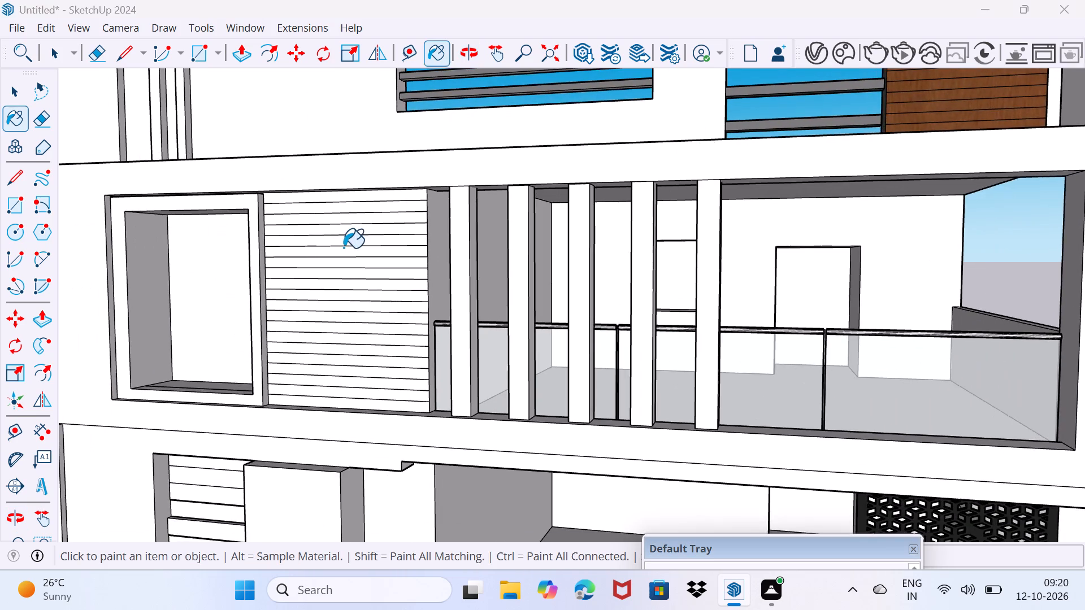
{"action": "scroll", "coordinate": [342, 245], "scroll_direction": "up", "scroll_amount": 3}
{"action": "left_click", "coordinate": [366, 184]}
{"action": "left_click", "coordinate": [363, 198]}
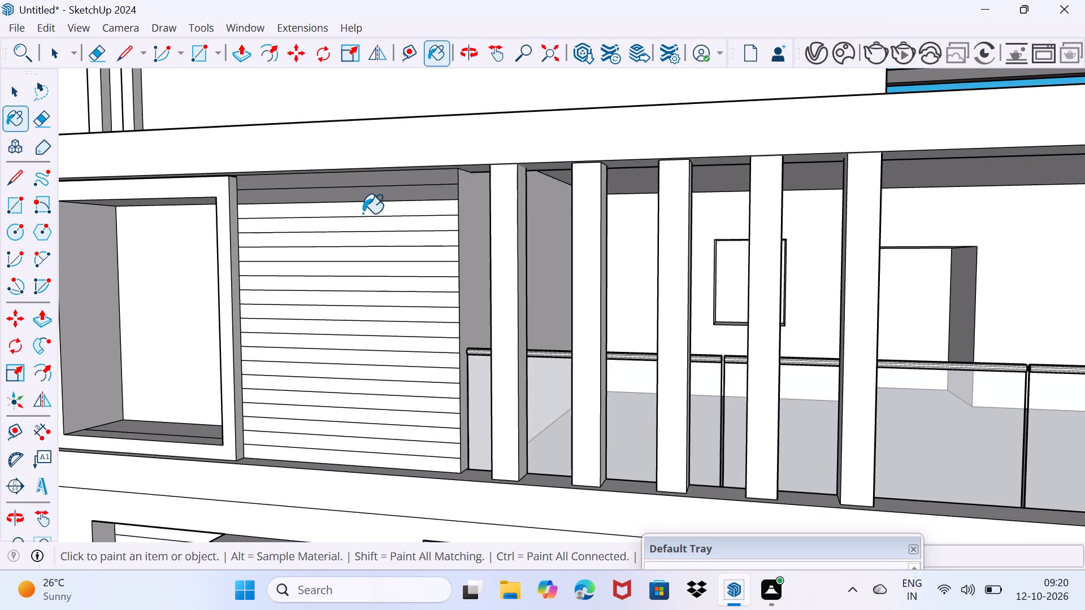
{"action": "left_click", "coordinate": [363, 213]}
{"action": "left_click", "coordinate": [369, 228]}
{"action": "left_click", "coordinate": [379, 244]}
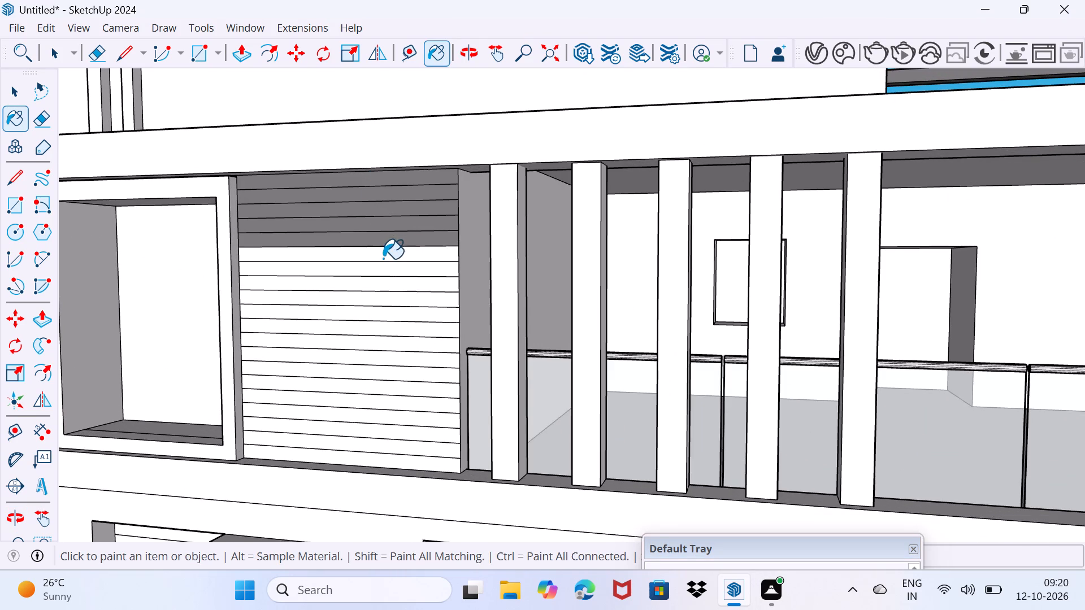
{"action": "left_click", "coordinate": [383, 259]}
{"action": "left_click", "coordinate": [381, 271]}
{"action": "left_click", "coordinate": [371, 287]}
{"action": "left_click", "coordinate": [366, 302]}
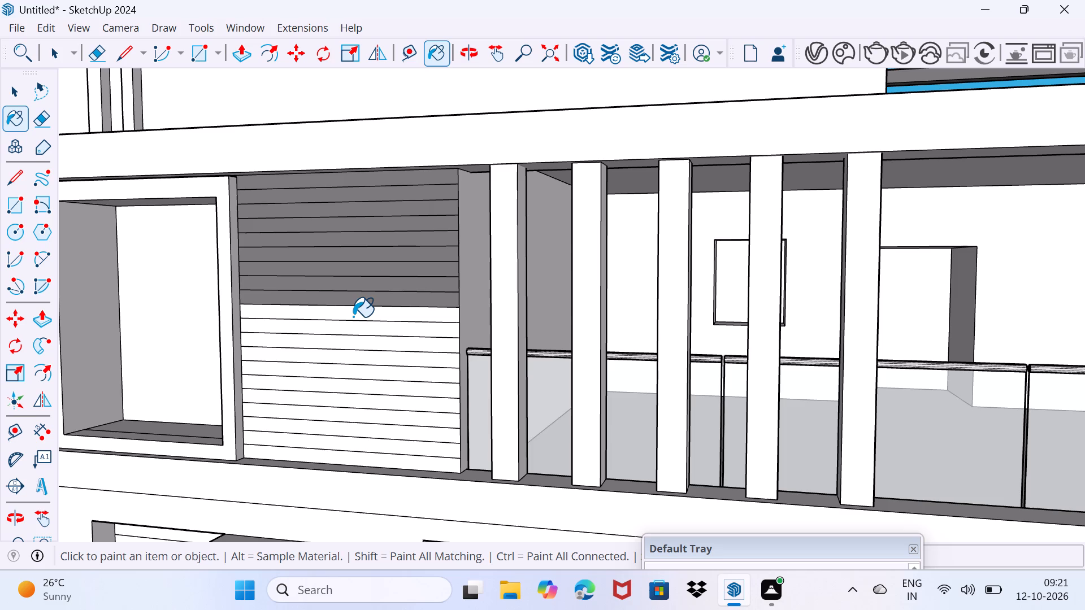
{"action": "left_click", "coordinate": [353, 317]}
{"action": "left_click", "coordinate": [343, 329]}
{"action": "left_click", "coordinate": [333, 348]}
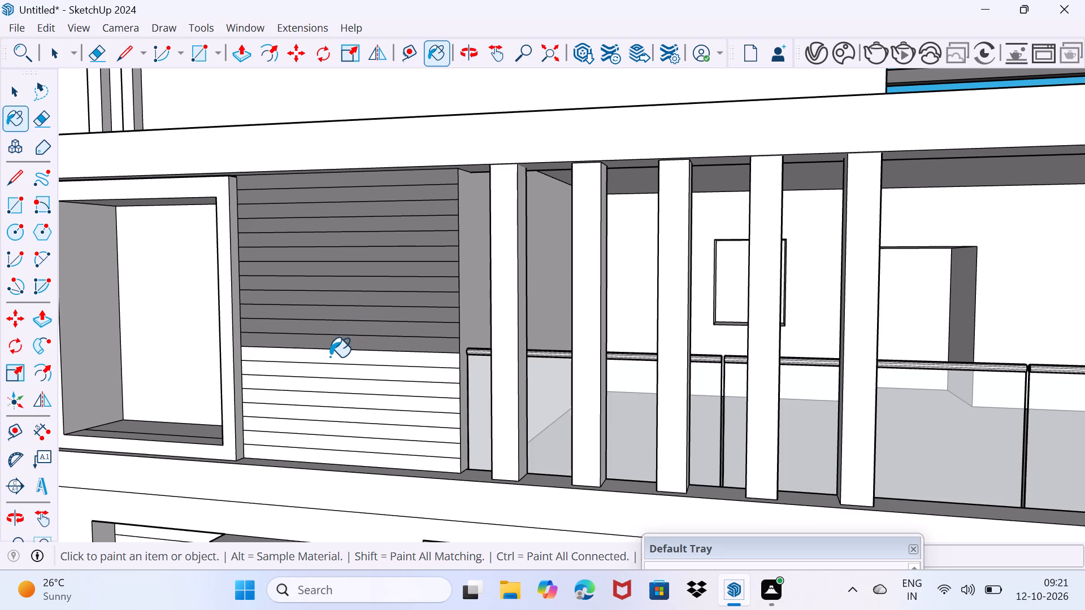
{"action": "left_click", "coordinate": [330, 357]}
{"action": "left_click", "coordinate": [324, 368]}
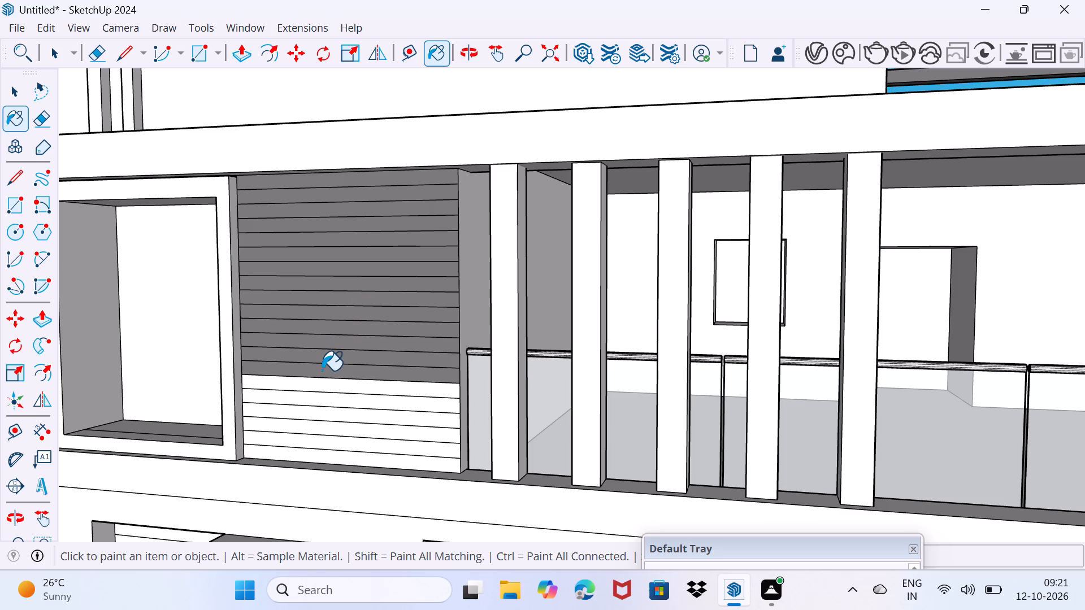
Paint the remaining lower slats of the balcony storey's slatted wall panel with 0134_DimGray.
{"action": "scroll", "coordinate": [322, 370], "scroll_direction": "up", "scroll_amount": 1}
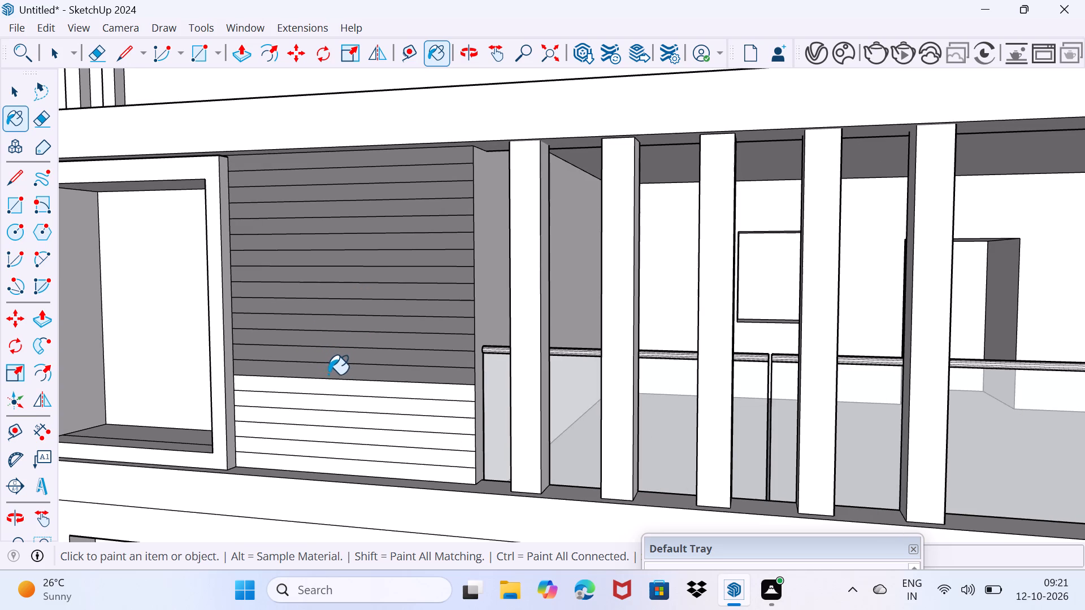
{"action": "left_click", "coordinate": [329, 384]}
{"action": "left_click", "coordinate": [329, 400]}
{"action": "left_click", "coordinate": [329, 421]}
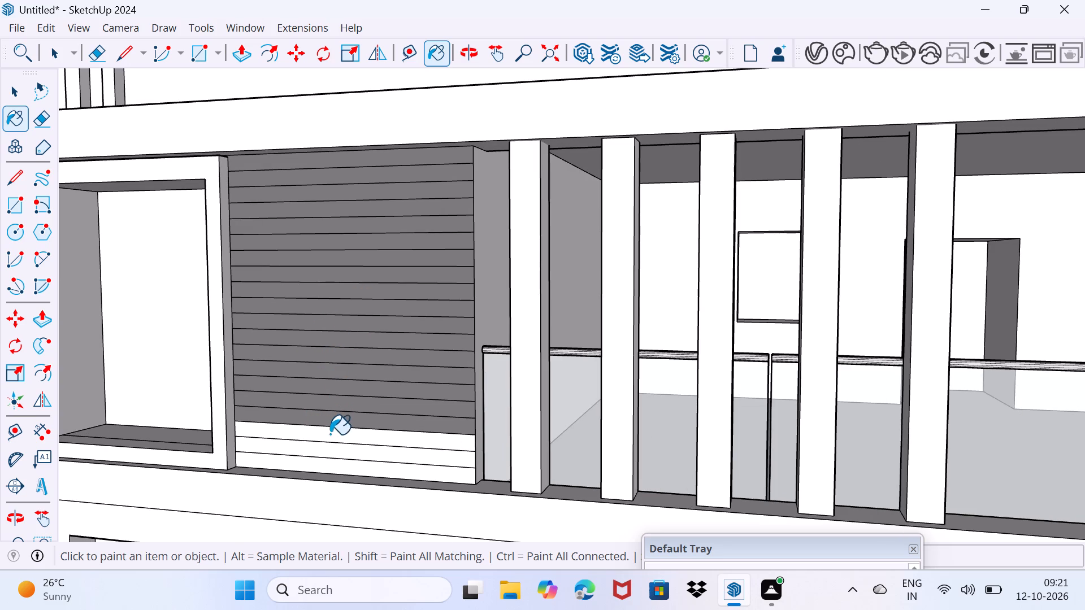
{"action": "left_click", "coordinate": [330, 434]}
{"action": "left_click", "coordinate": [333, 455]}
{"action": "left_click", "coordinate": [336, 482]}
{"action": "left_click", "coordinate": [349, 474]}
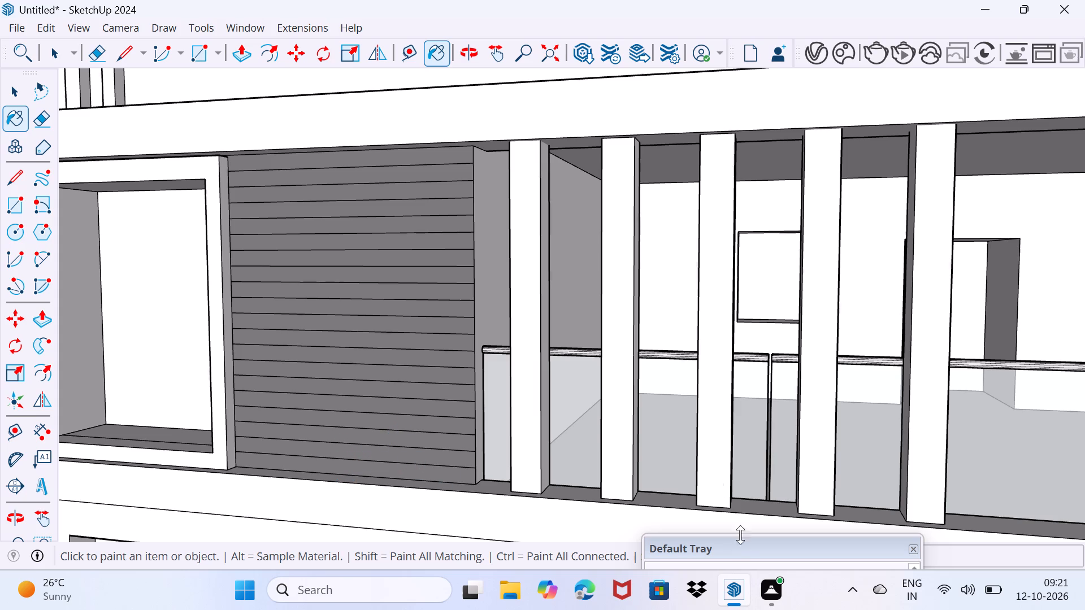
Paint the front faces of the first four balcony fins and the exposed sides of the first two with 0136_Charcoal.
{"action": "left_click_drag", "start_coordinate": [743, 550], "coordinate": [830, 183]}
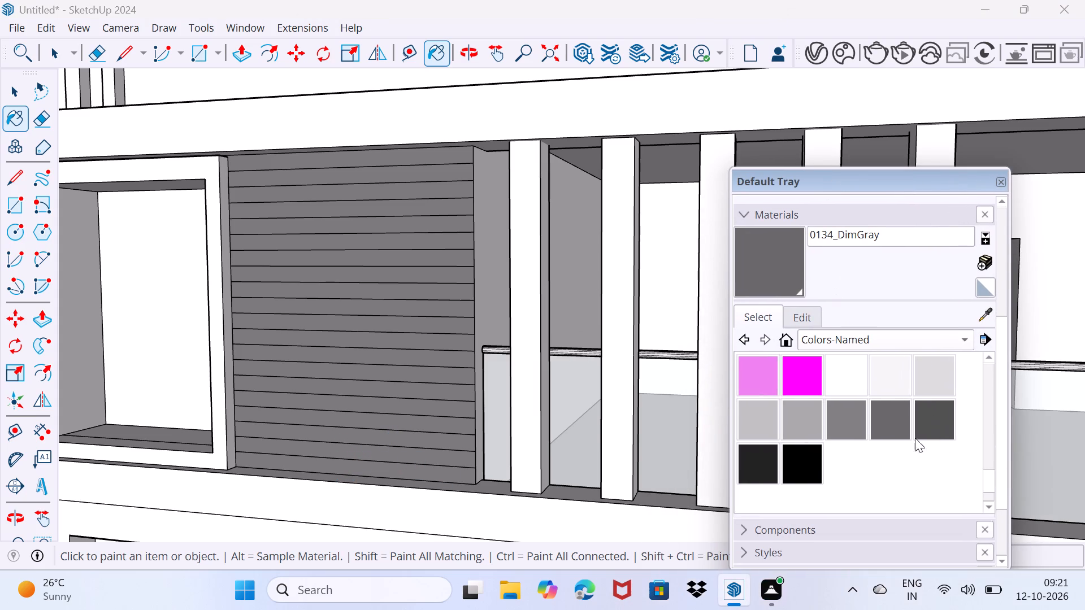
{"action": "left_click", "coordinate": [766, 462]}
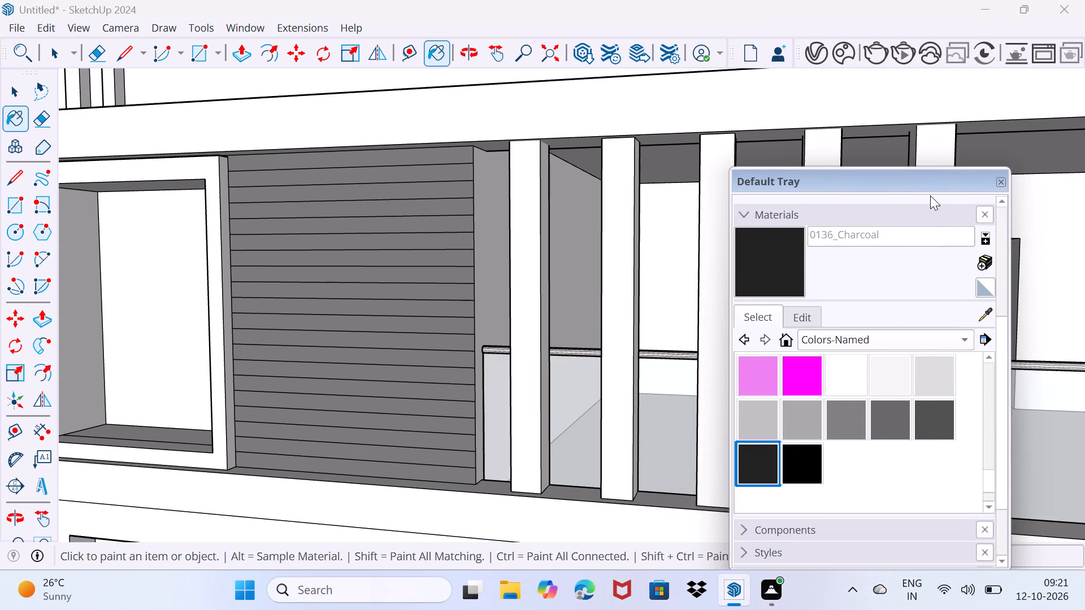
{"action": "left_click_drag", "start_coordinate": [924, 179], "coordinate": [767, 568]}
{"action": "scroll", "coordinate": [470, 360], "scroll_direction": "up", "scroll_amount": 3}
{"action": "middle_click_drag", "start_coordinate": [487, 352], "coordinate": [474, 364]}
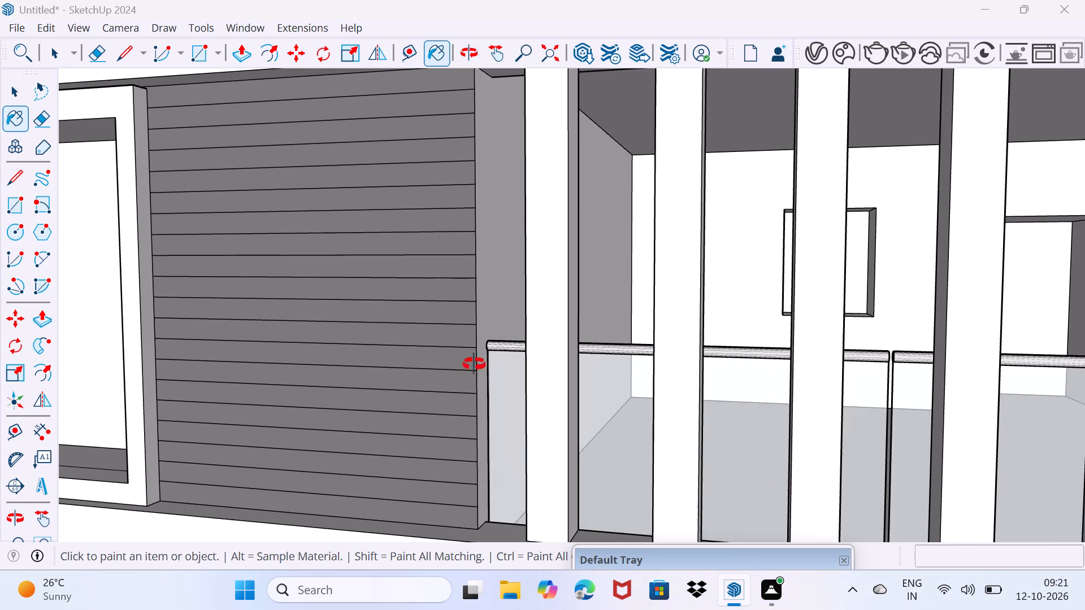
{"action": "middle_click_drag", "start_coordinate": [474, 364], "coordinate": [457, 377]}
{"action": "left_click", "coordinate": [533, 354]}
{"action": "left_click", "coordinate": [559, 323]}
{"action": "left_click", "coordinate": [661, 302]}
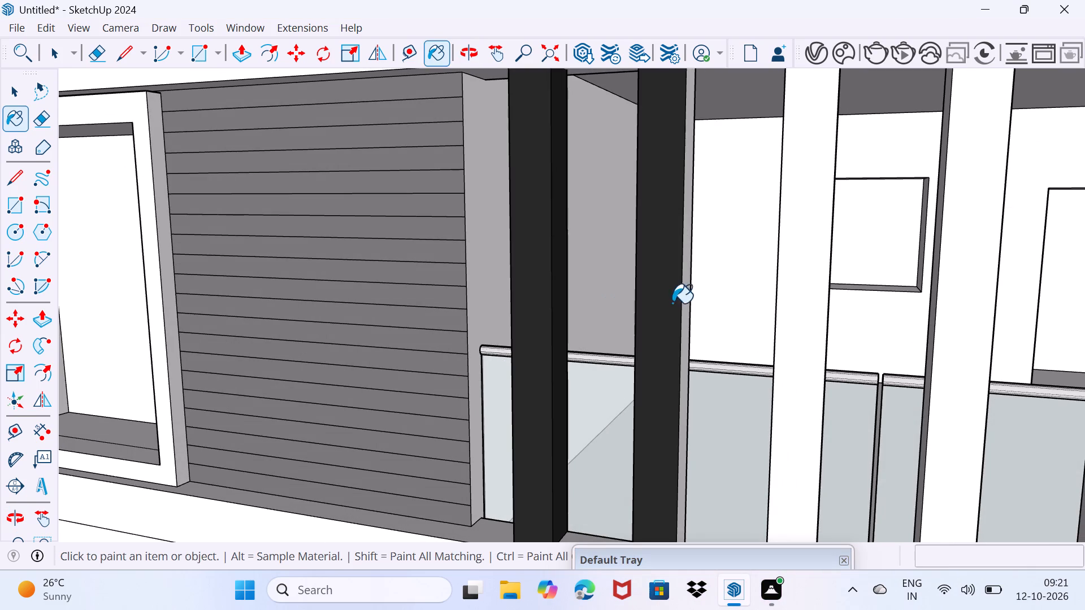
{"action": "left_click", "coordinate": [684, 303]}
{"action": "left_click", "coordinate": [816, 326]}
{"action": "left_click", "coordinate": [961, 324]}
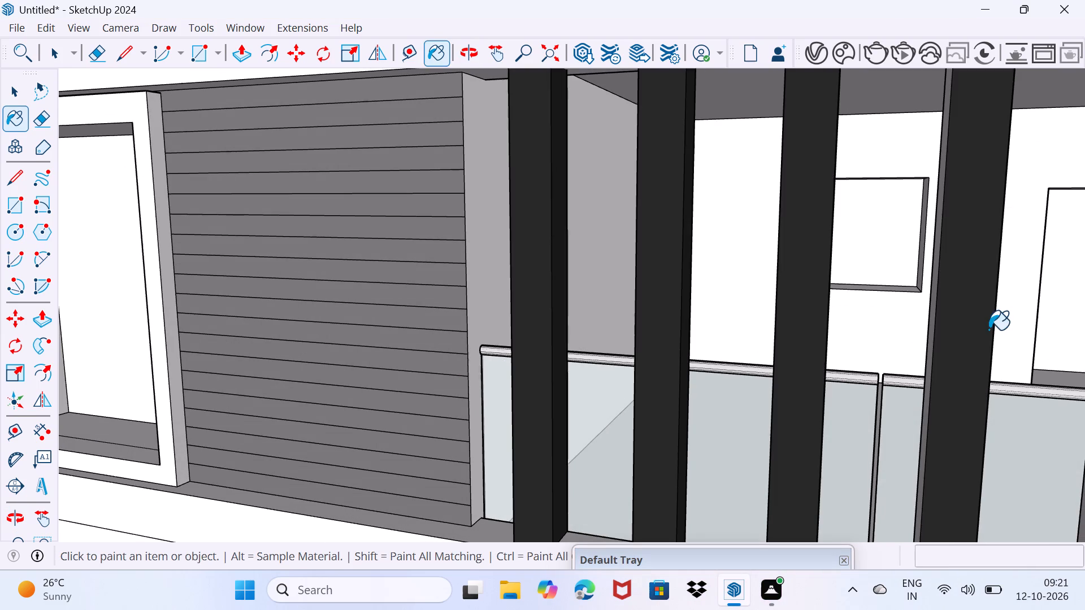
Paint the fifth fin's front and near side, and the matching sides of the third and fourth fins, with 0136_Charcoal.
{"action": "middle_click_drag", "start_coordinate": [989, 328], "coordinate": [797, 313]}
{"action": "left_click", "coordinate": [952, 355]}
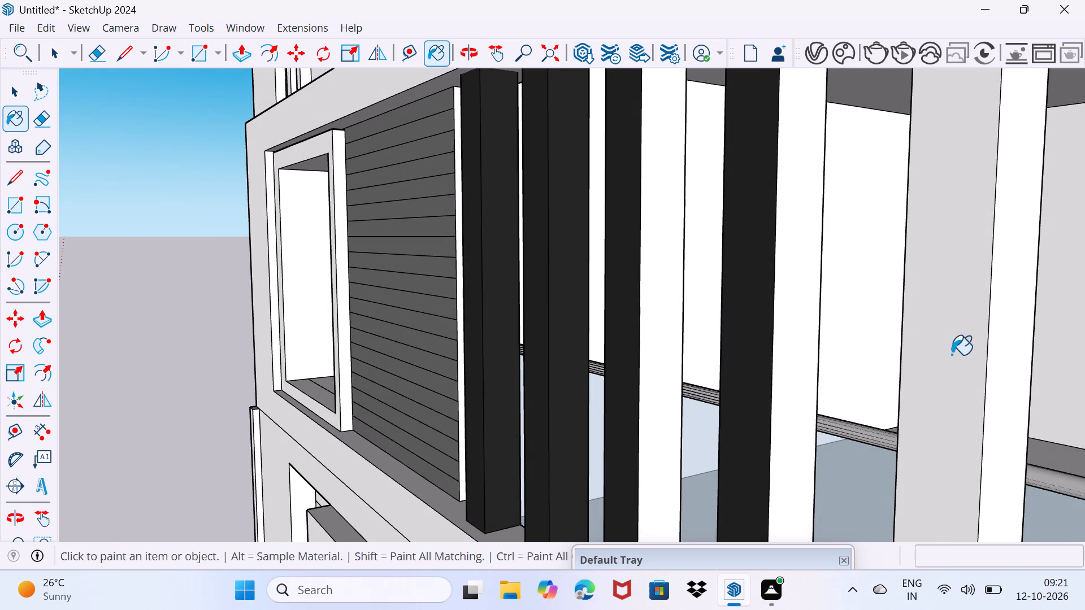
{"action": "left_click", "coordinate": [1009, 346]}
{"action": "left_click", "coordinate": [799, 316]}
{"action": "left_click", "coordinate": [654, 283]}
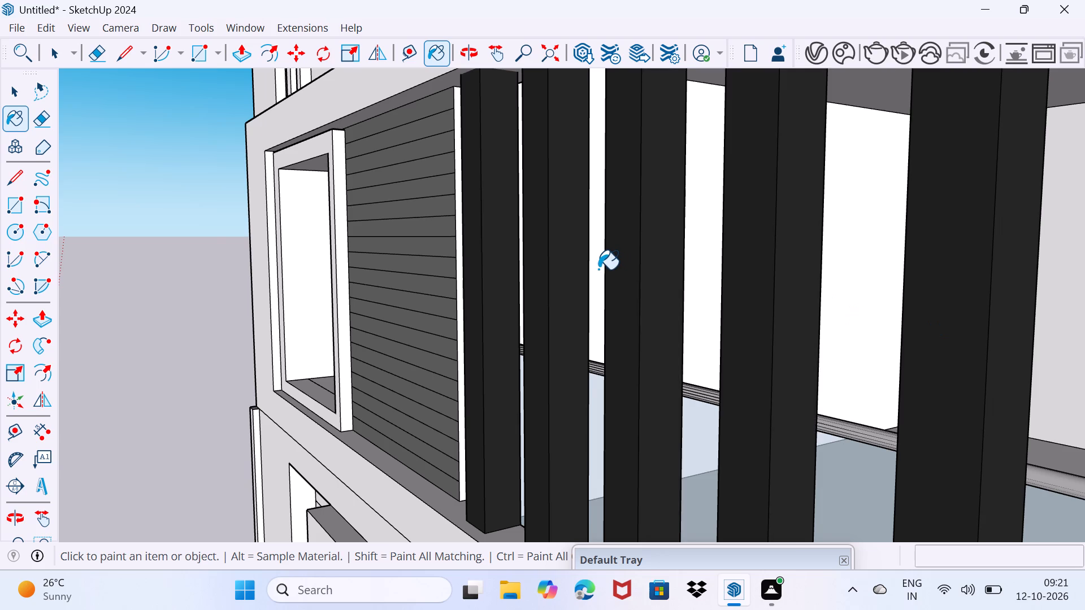
Paint the opposite side faces of all five balcony fins, those facing the slatted wall, with 0136_Charcoal.
{"action": "scroll", "coordinate": [597, 269], "scroll_direction": "up", "scroll_amount": 2}
{"action": "middle_click_drag", "start_coordinate": [594, 268], "coordinate": [662, 286]}
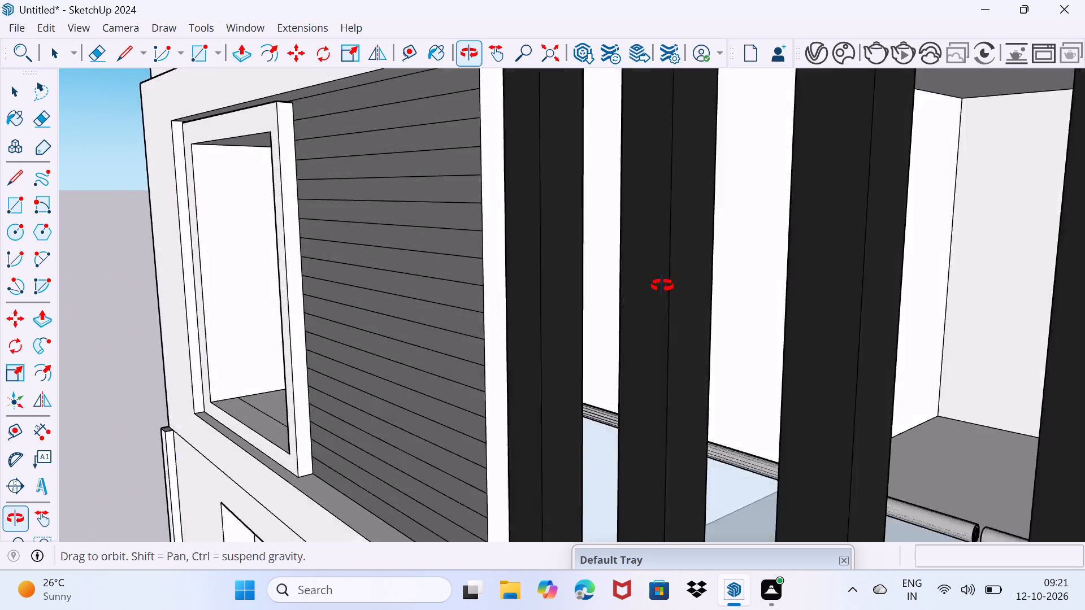
{"action": "middle_click_drag", "start_coordinate": [662, 286], "coordinate": [683, 285]}
{"action": "scroll", "coordinate": [683, 285], "scroll_direction": "down", "scroll_amount": 2}
{"action": "middle_click_drag", "start_coordinate": [624, 318], "coordinate": [899, 323]}
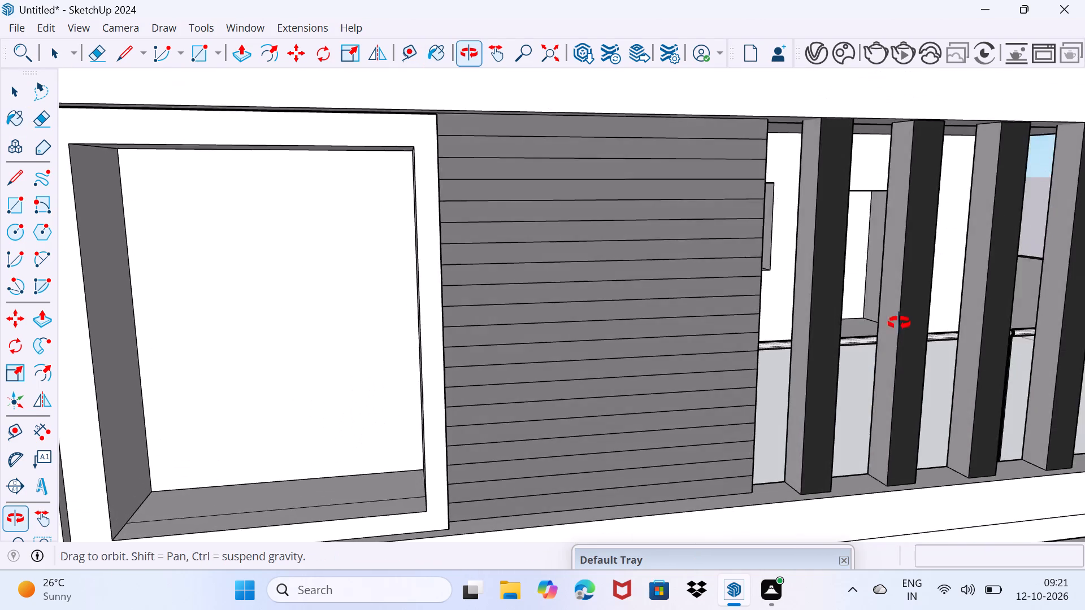
{"action": "middle_click_drag", "start_coordinate": [899, 323], "coordinate": [935, 310]}
{"action": "scroll", "coordinate": [762, 415], "scroll_direction": "up", "scroll_amount": 2}
{"action": "left_click", "coordinate": [813, 414]}
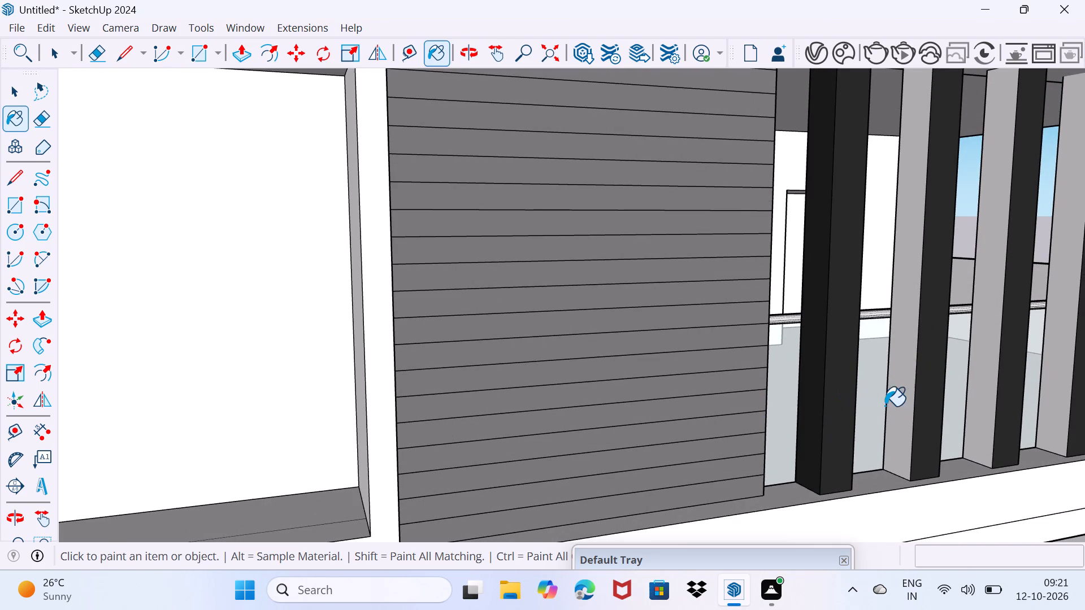
{"action": "left_click", "coordinate": [906, 406]}
{"action": "middle_click_drag", "start_coordinate": [906, 406], "coordinate": [631, 415], "text": "shift"}
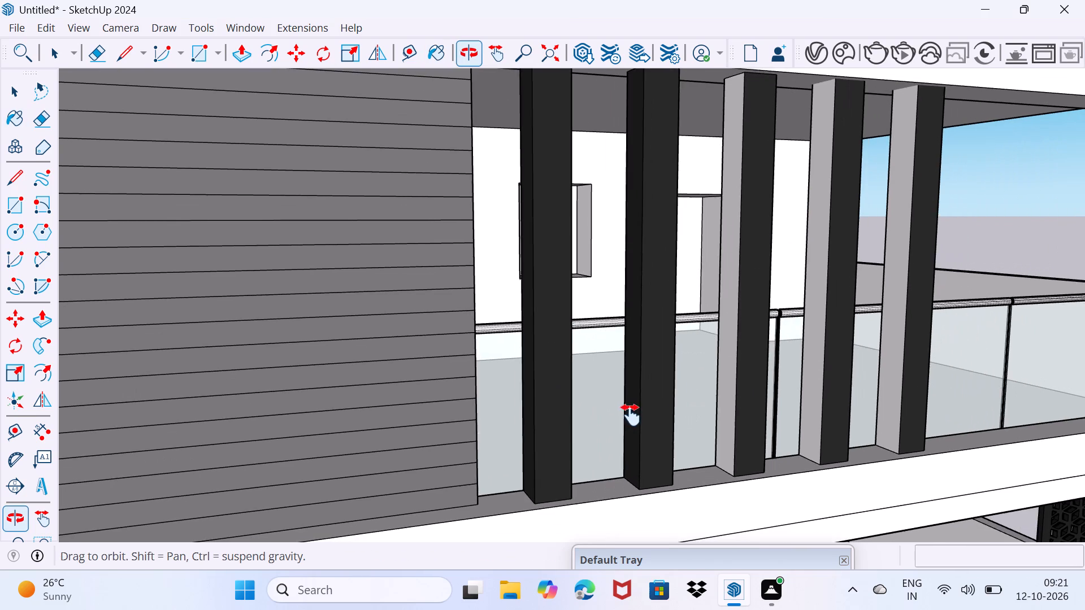
{"action": "middle_click_drag", "start_coordinate": [631, 415], "coordinate": [628, 418], "text": "shift"}
{"action": "left_click", "coordinate": [723, 420]}
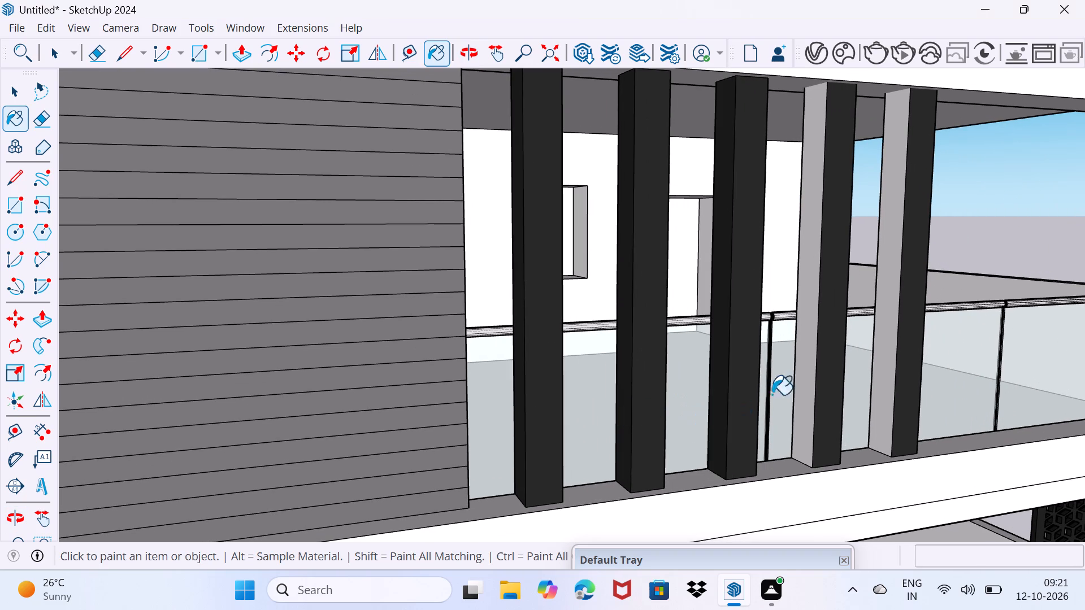
{"action": "left_click", "coordinate": [814, 399]}
{"action": "left_click", "coordinate": [892, 391]}
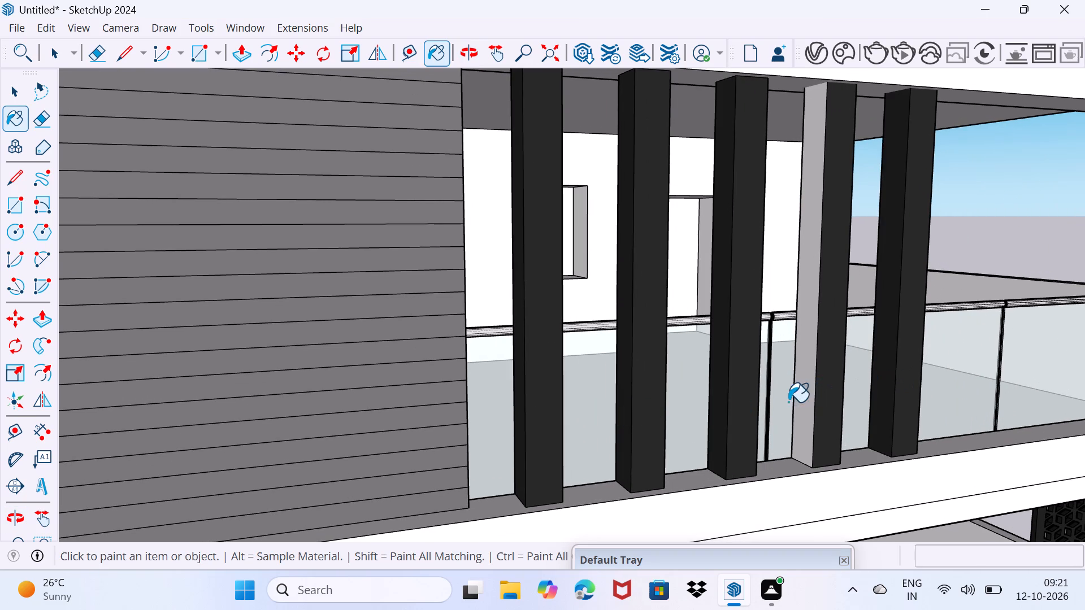
{"action": "left_click", "coordinate": [809, 407]}
Edit the 0136_Charcoal material's colour, raising its brightness to a softer dark grey for the balcony fins.
{"action": "scroll", "coordinate": [819, 401], "scroll_direction": "down", "scroll_amount": 3}
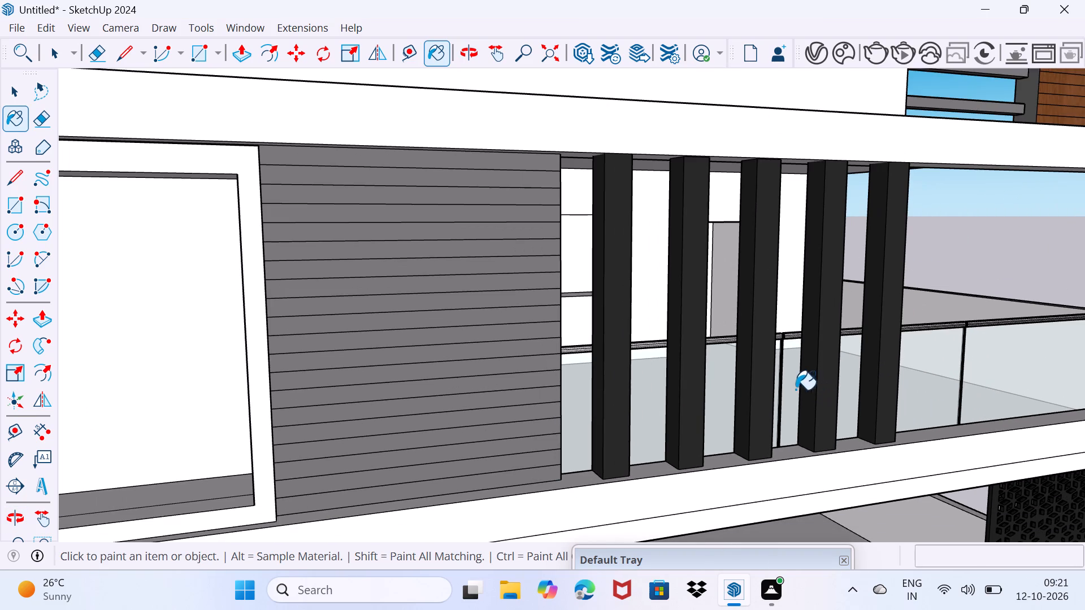
{"action": "left_click_drag", "start_coordinate": [692, 557], "coordinate": [817, 240]}
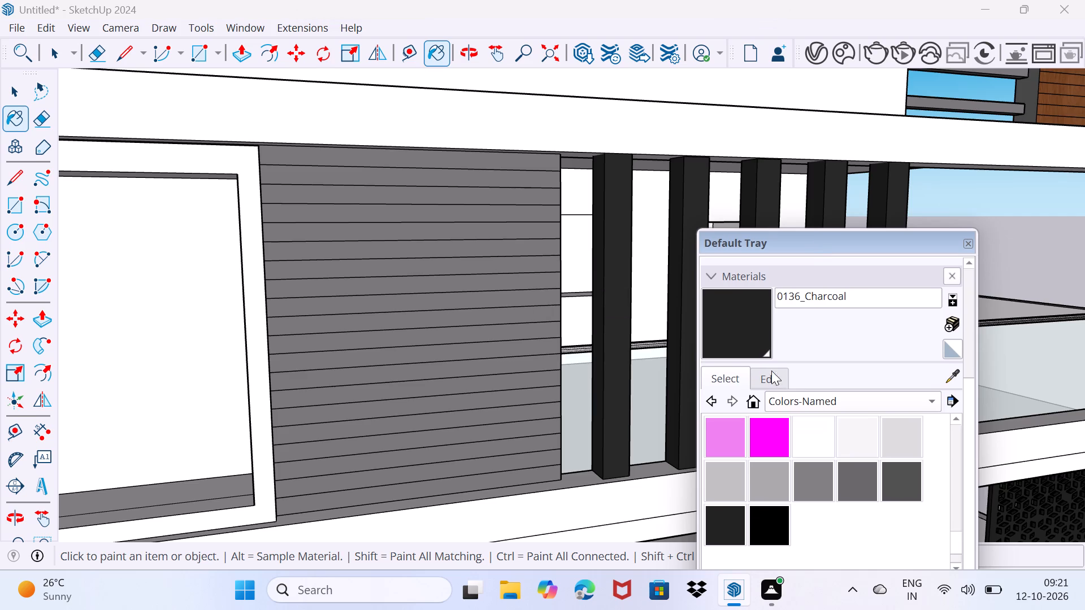
{"action": "left_click", "coordinate": [765, 382]}
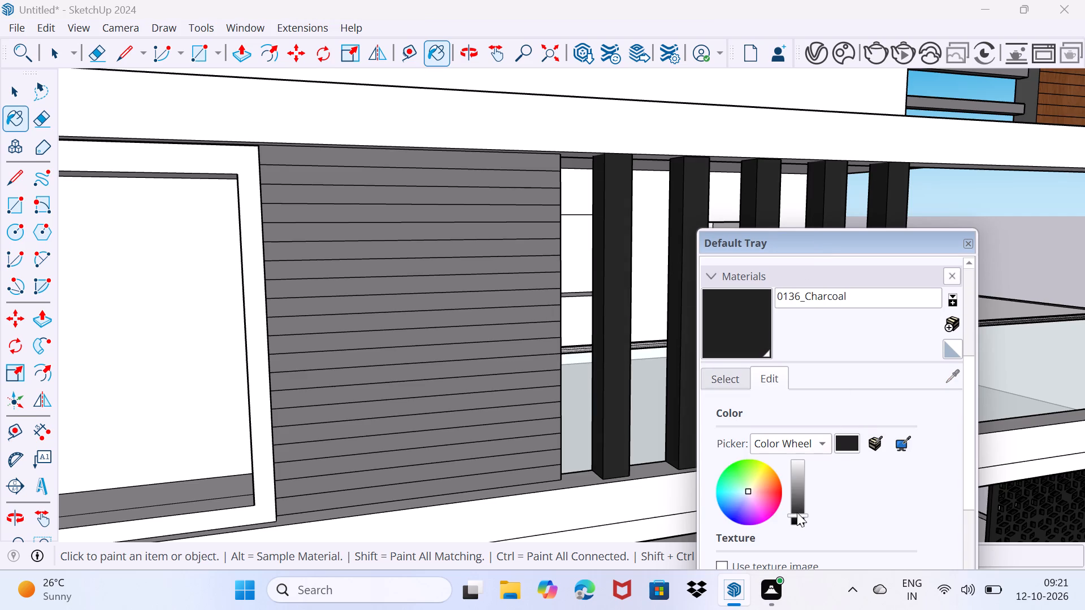
{"action": "left_click_drag", "start_coordinate": [797, 512], "coordinate": [799, 501]}
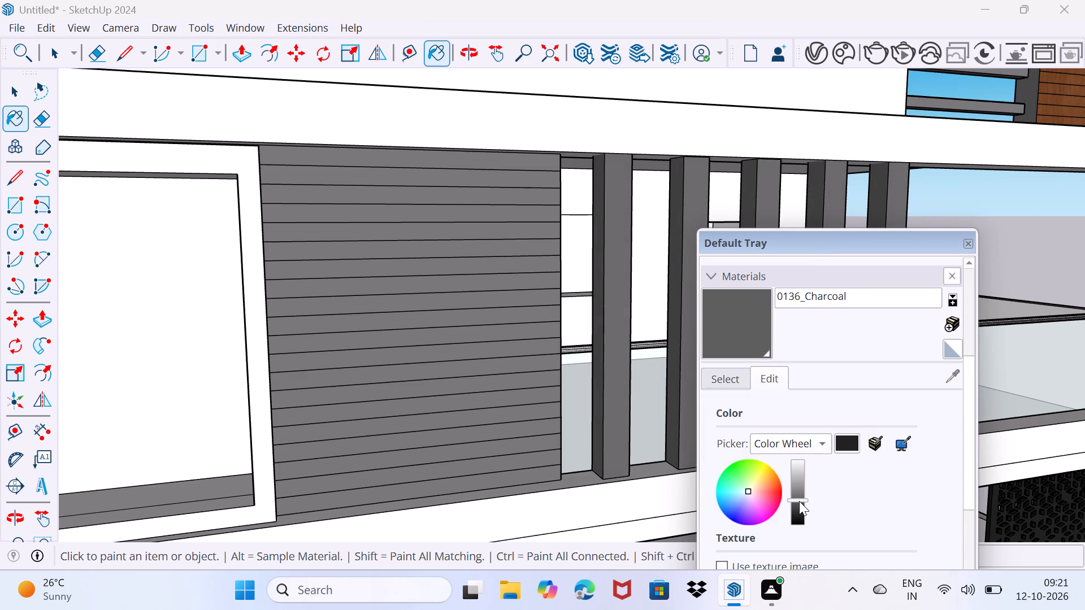
{"action": "left_click_drag", "start_coordinate": [799, 501], "coordinate": [799, 502]}
{"action": "key", "text": "space"}
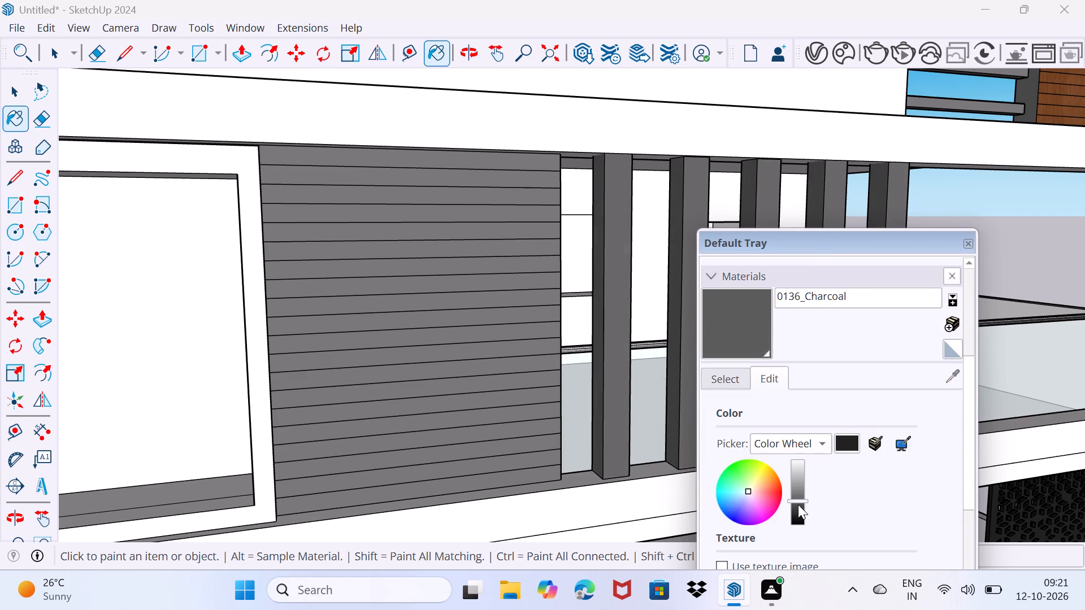
{"action": "left_click", "coordinate": [798, 503]}
{"action": "key", "text": "space"}
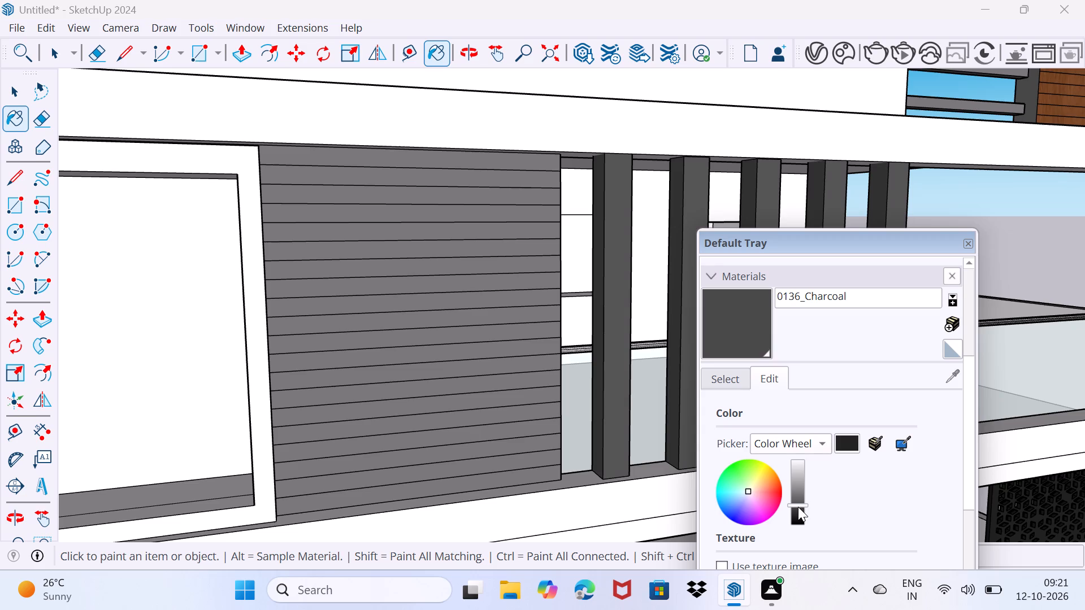
{"action": "left_click_drag", "start_coordinate": [843, 245], "coordinate": [843, 249]}
{"action": "left_click_drag", "start_coordinate": [843, 249], "coordinate": [800, 525]}
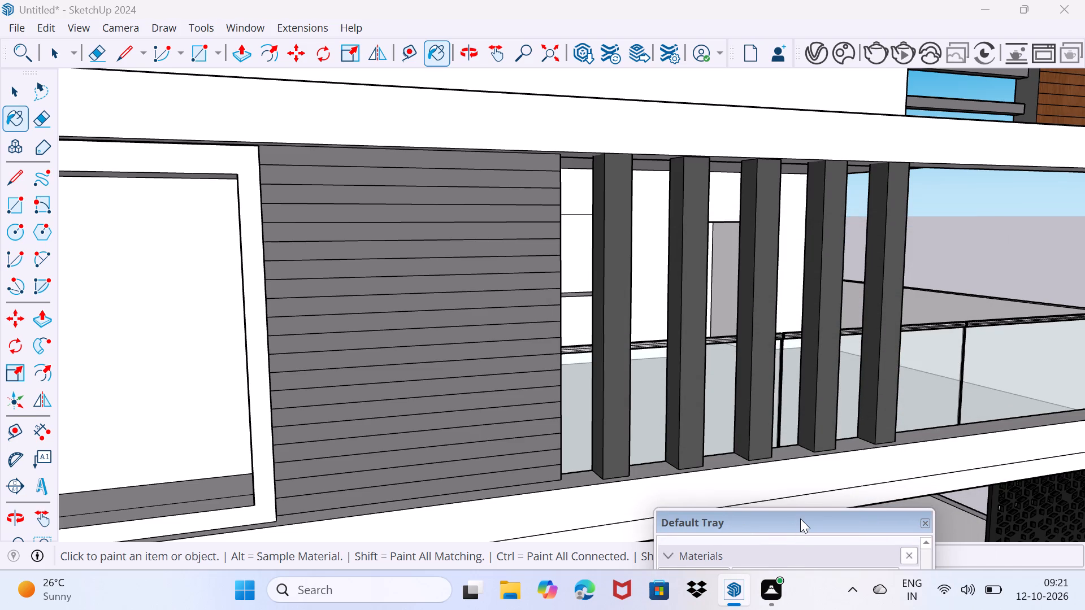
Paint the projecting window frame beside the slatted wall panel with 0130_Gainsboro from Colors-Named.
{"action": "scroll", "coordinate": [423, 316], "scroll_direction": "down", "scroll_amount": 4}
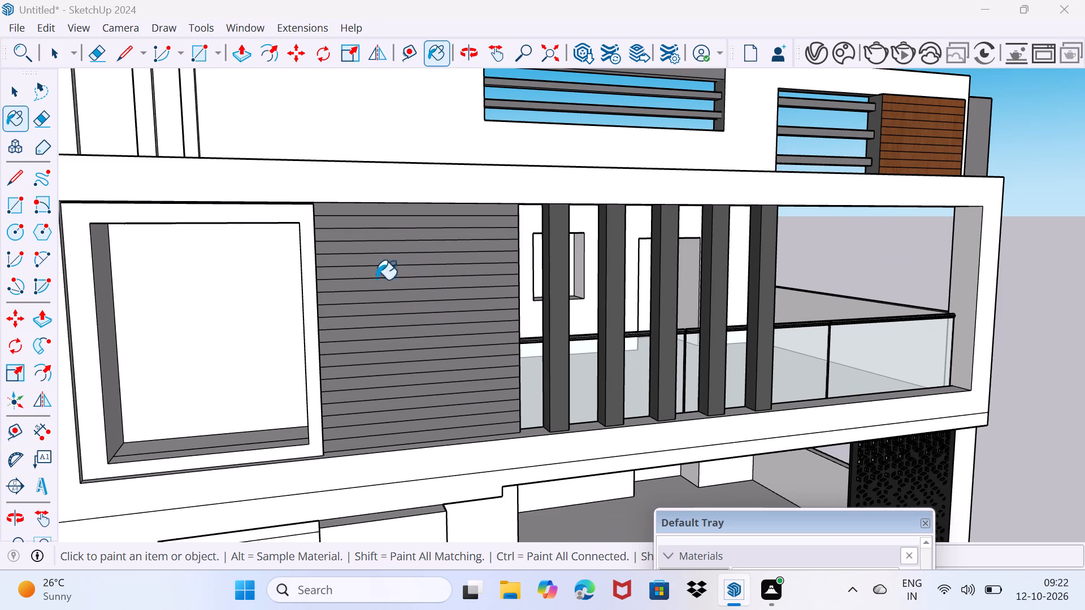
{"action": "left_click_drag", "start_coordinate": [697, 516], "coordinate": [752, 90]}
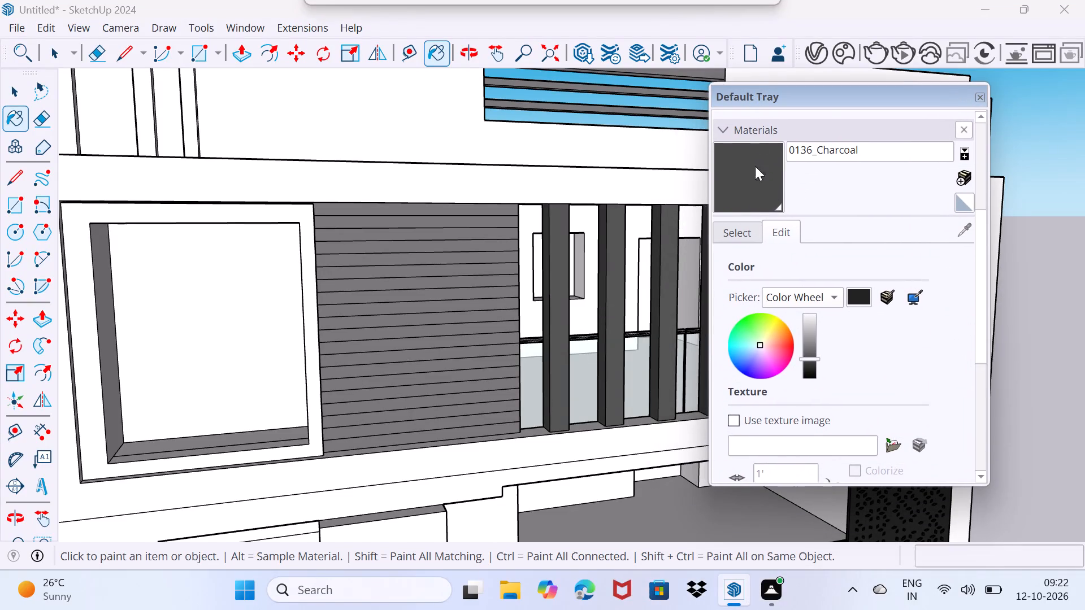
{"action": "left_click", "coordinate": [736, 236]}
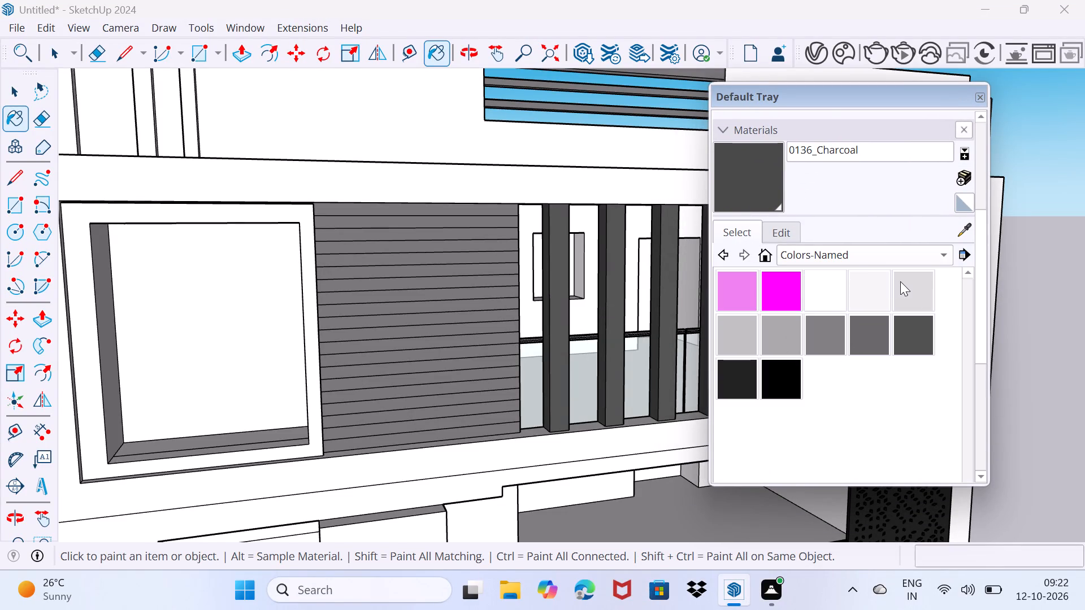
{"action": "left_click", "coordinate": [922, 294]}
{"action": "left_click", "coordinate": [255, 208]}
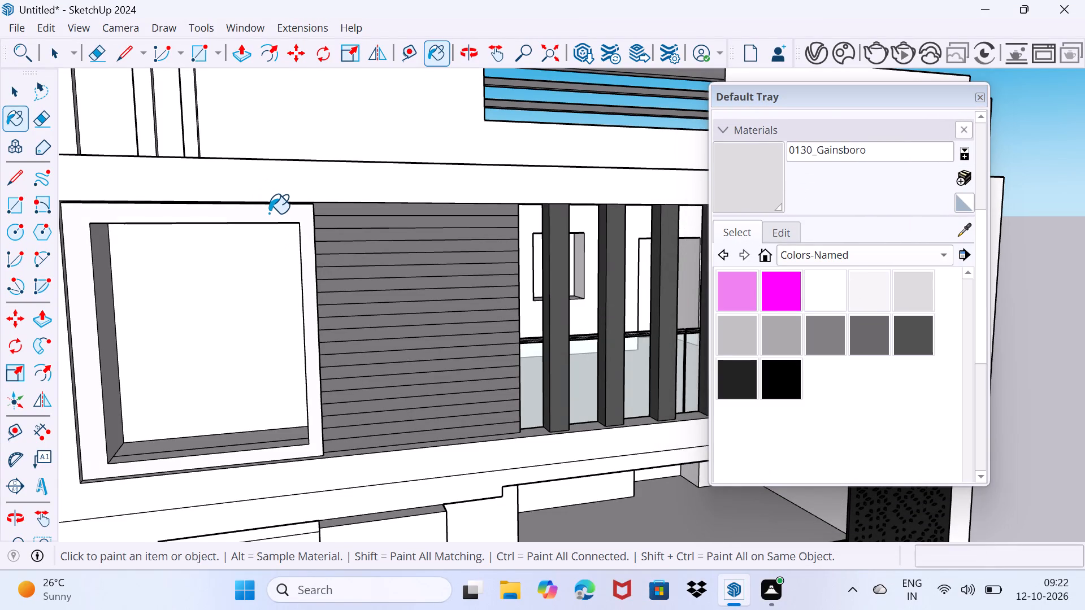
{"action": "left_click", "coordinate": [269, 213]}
Paint the projecting window frame and its recessed back panel, side reveal and sill with 0131_Silver from Colors-Named.
{"action": "scroll", "coordinate": [299, 237], "scroll_direction": "up", "scroll_amount": 6}
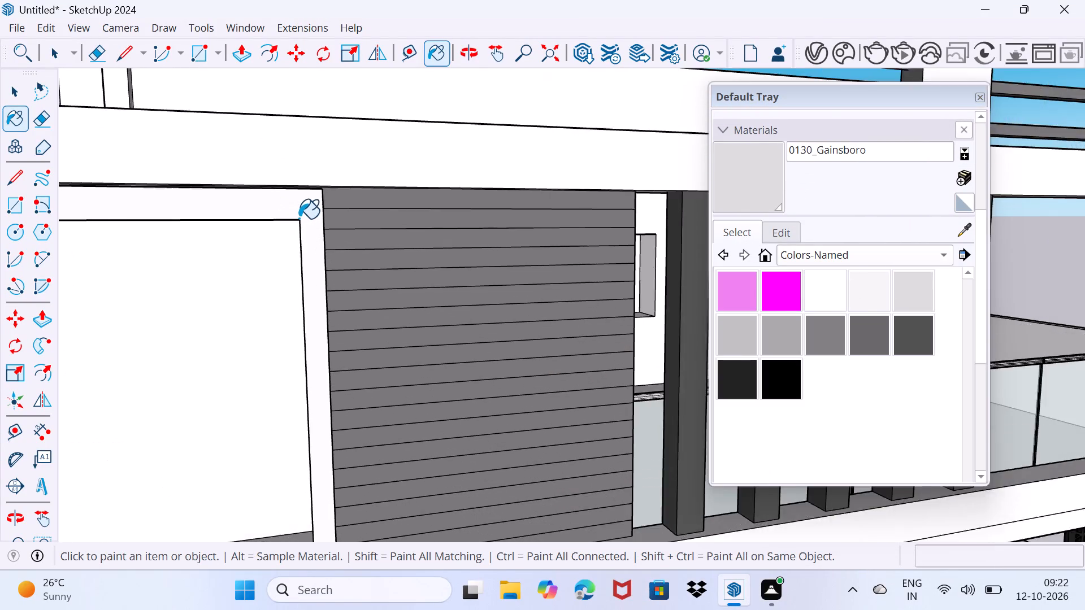
{"action": "scroll", "coordinate": [299, 219], "scroll_direction": "up", "scroll_amount": 2}
{"action": "left_click", "coordinate": [739, 345]}
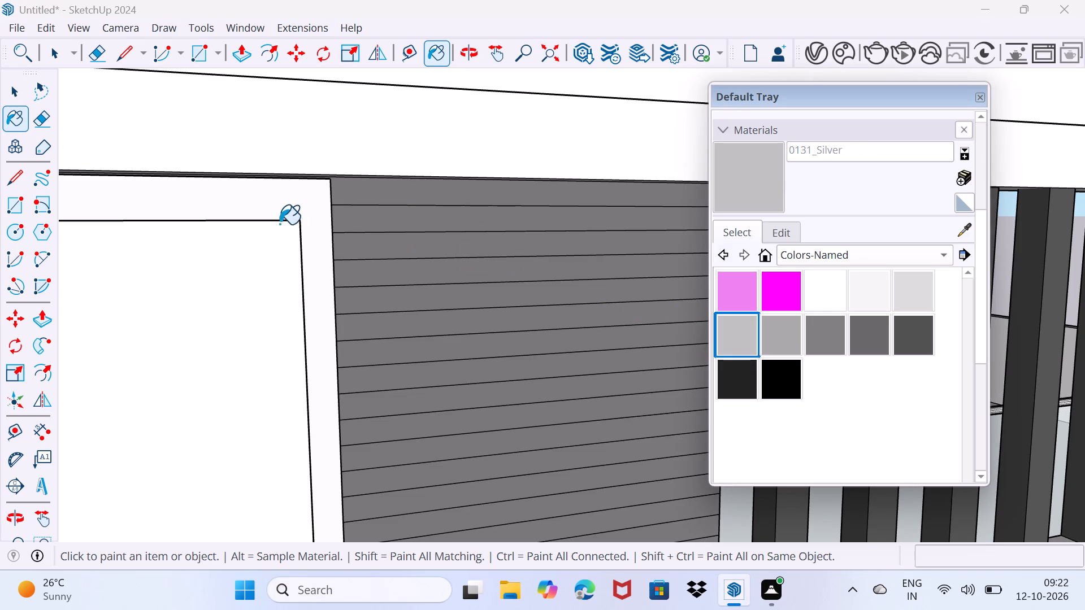
{"action": "left_click", "coordinate": [288, 211]}
{"action": "scroll", "coordinate": [288, 211], "scroll_direction": "down", "scroll_amount": 3}
{"action": "middle_click_drag", "start_coordinate": [331, 250], "coordinate": [254, 265]}
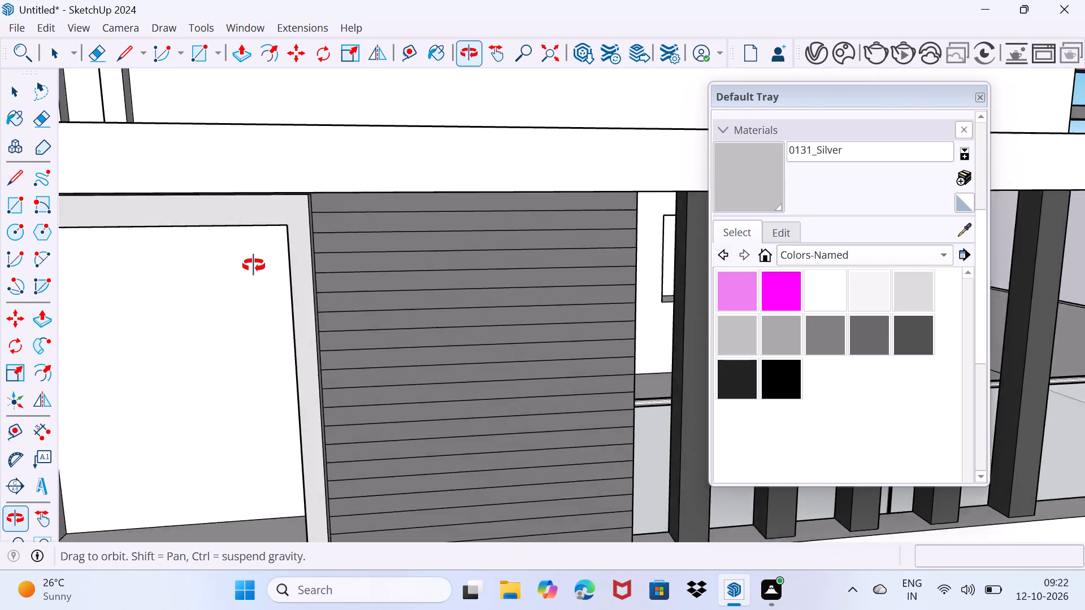
{"action": "middle_click_drag", "start_coordinate": [254, 265], "coordinate": [96, 249]}
{"action": "left_click", "coordinate": [274, 306]}
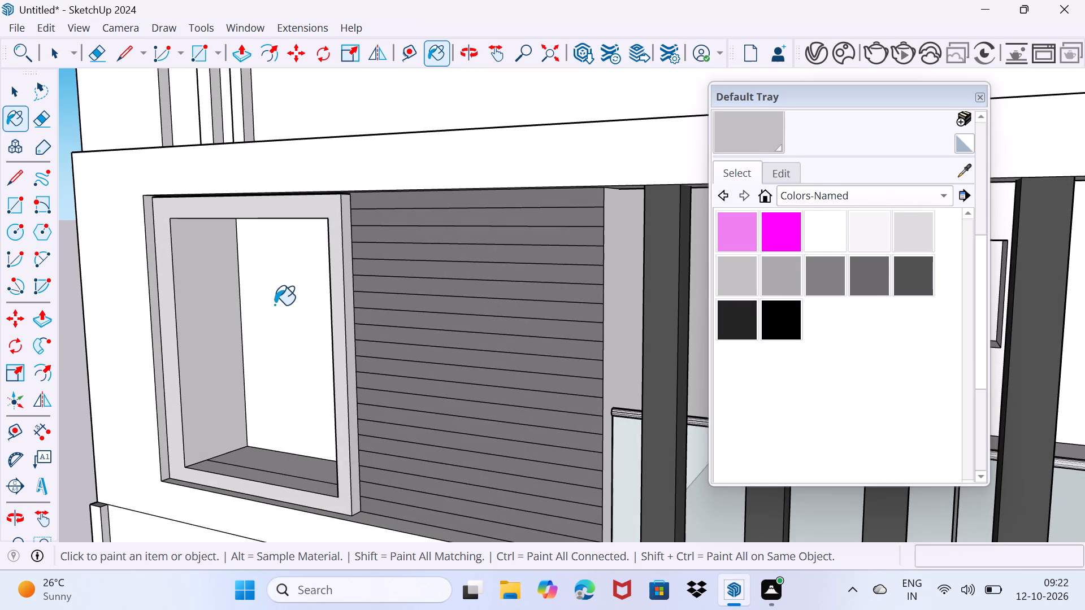
{"action": "left_click", "coordinate": [207, 289]}
{"action": "left_click", "coordinate": [257, 466]}
{"action": "scroll", "coordinate": [303, 441], "scroll_direction": "up", "scroll_amount": 2}
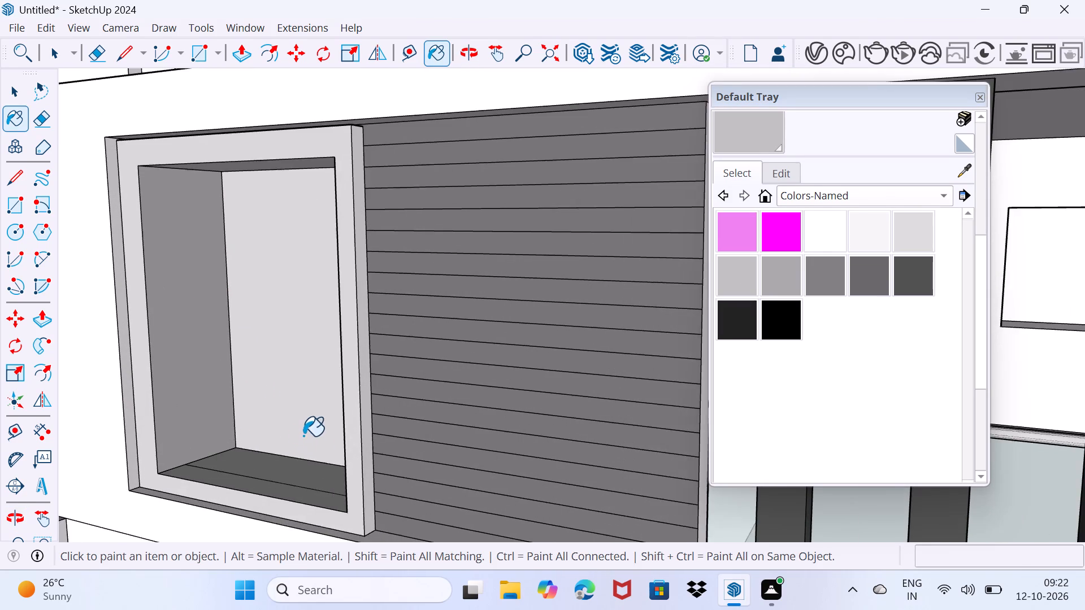
{"action": "middle_click_drag", "start_coordinate": [303, 435], "coordinate": [308, 421]}
Push/Pull the four set-back top strips of the tall recessed plank panel outward about 2 inches, flush with the strips below.
{"action": "scroll", "coordinate": [308, 421], "scroll_direction": "down", "scroll_amount": 5}
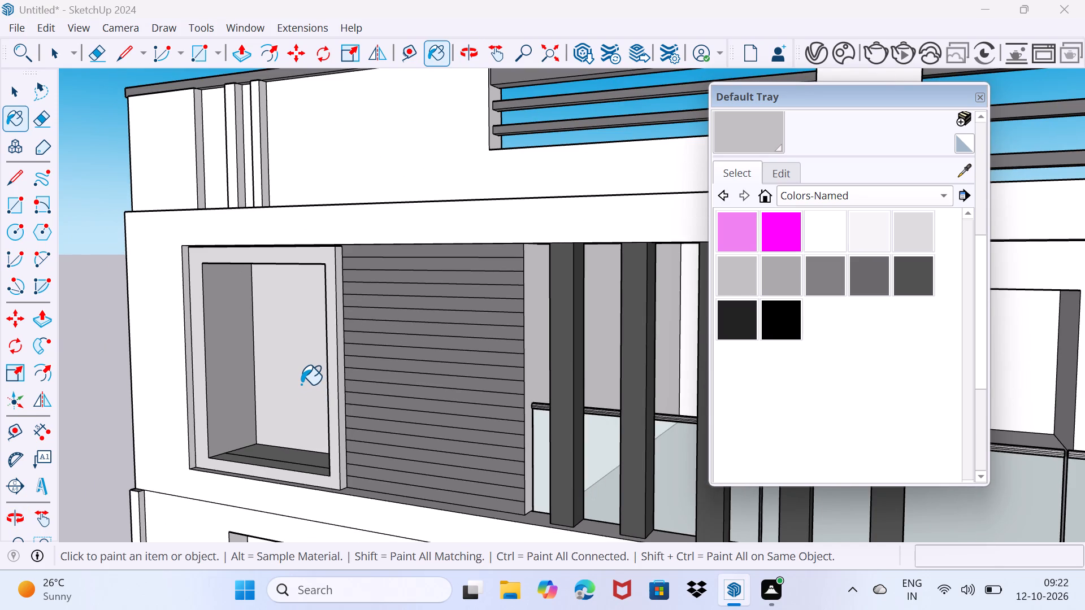
{"action": "scroll", "coordinate": [301, 379], "scroll_direction": "down", "scroll_amount": 8}
{"action": "scroll", "coordinate": [307, 451], "scroll_direction": "down", "scroll_amount": 2}
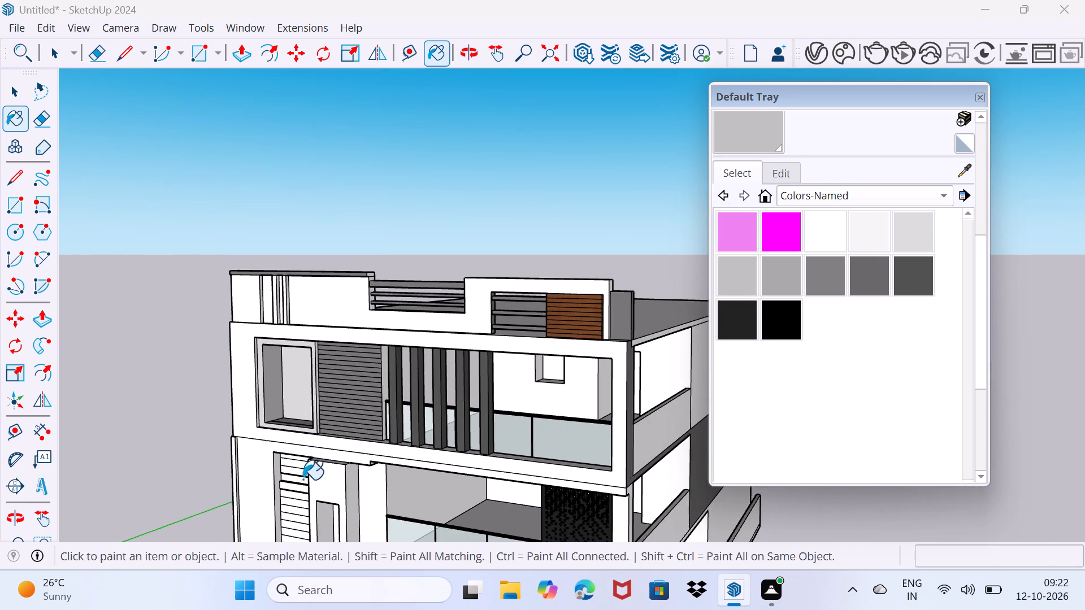
{"action": "scroll", "coordinate": [289, 500], "scroll_direction": "up", "scroll_amount": 14}
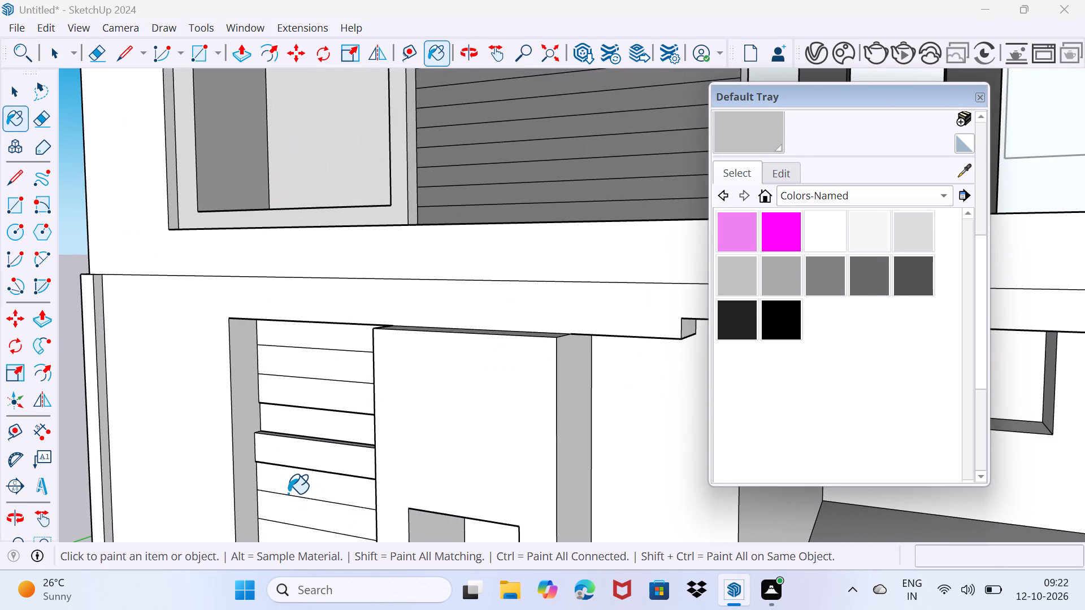
{"action": "scroll", "coordinate": [288, 494], "scroll_direction": "up", "scroll_amount": 4}
{"action": "middle_click_drag", "start_coordinate": [296, 493], "coordinate": [427, 363]}
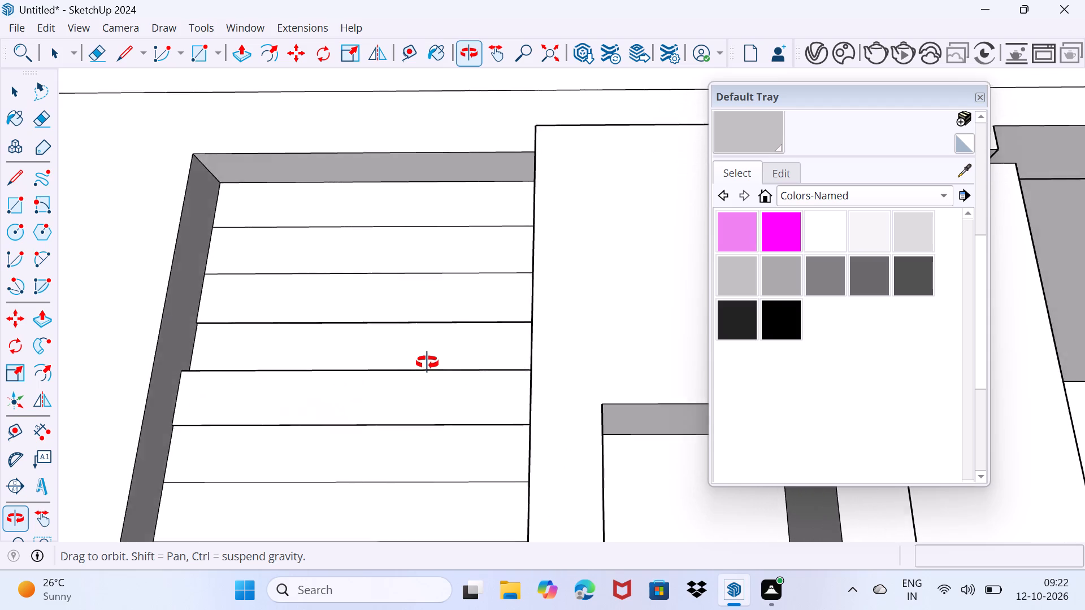
{"action": "middle_click_drag", "start_coordinate": [427, 363], "coordinate": [459, 473]}
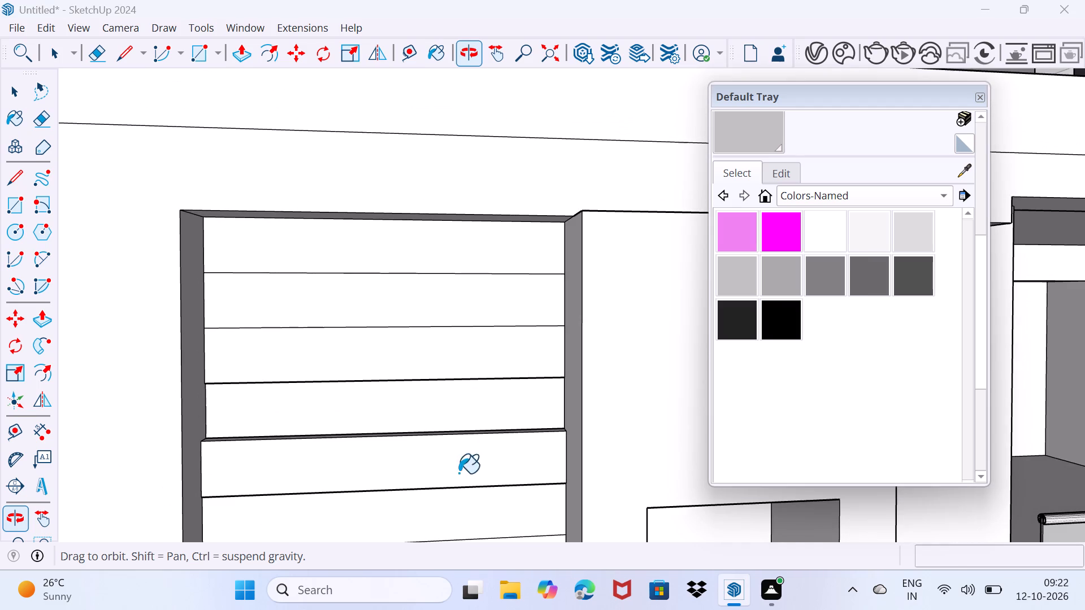
{"action": "middle_click_drag", "start_coordinate": [459, 473], "coordinate": [466, 477]}
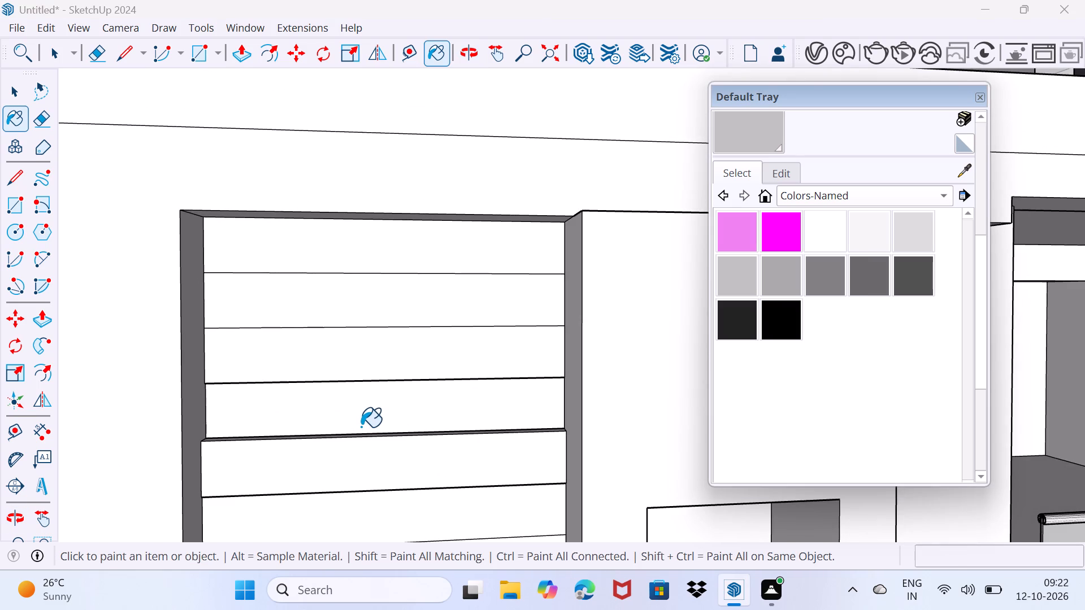
{"action": "key", "text": "space"}
{"action": "type", "text": "p"}
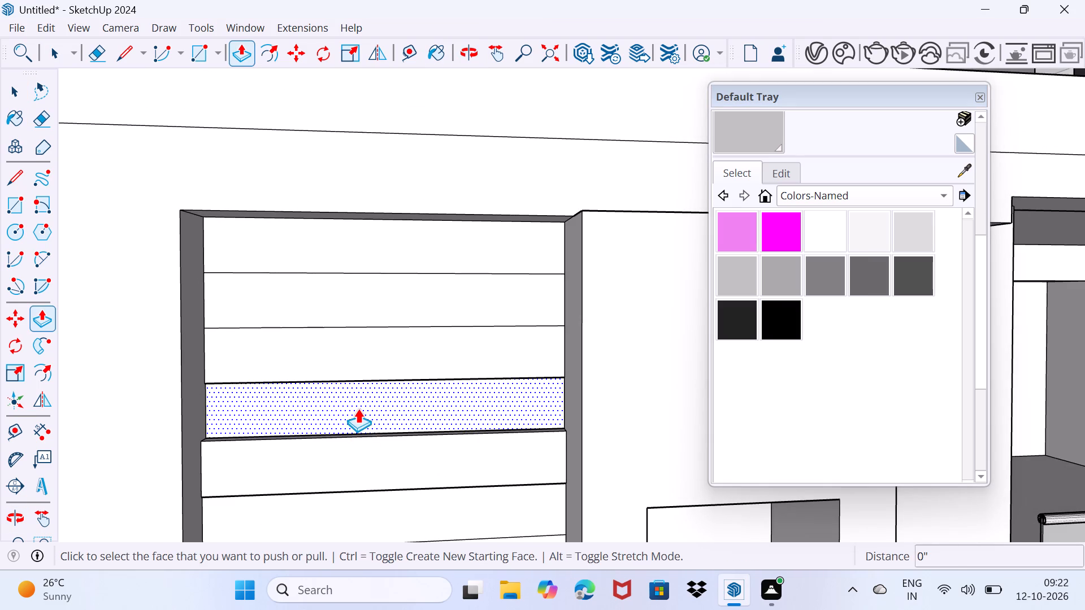
{"action": "left_click", "coordinate": [358, 408]}
{"action": "left_click", "coordinate": [407, 462]}
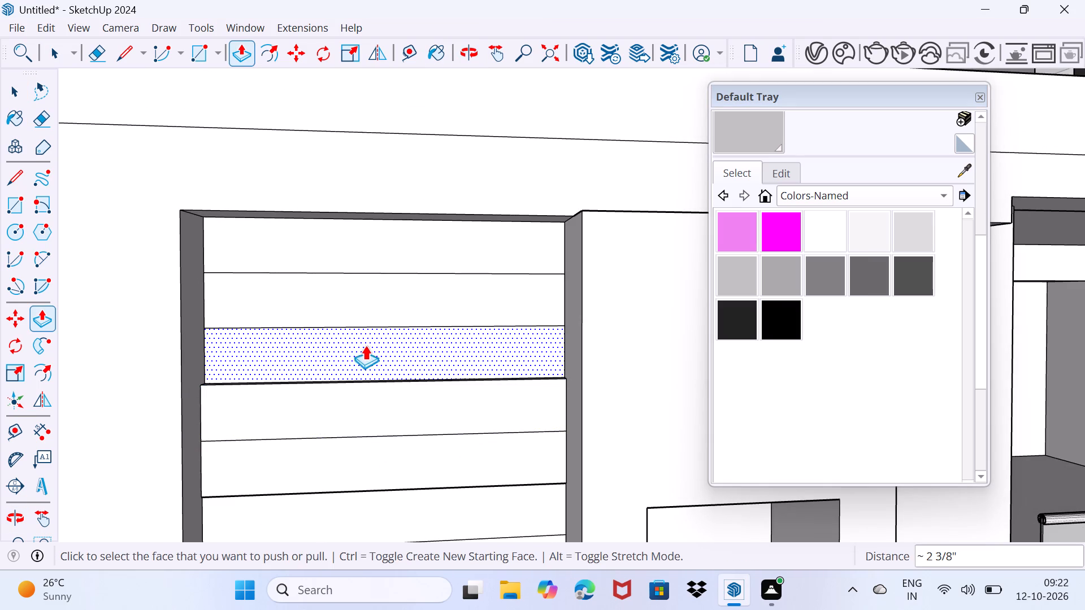
{"action": "left_click", "coordinate": [366, 345]}
{"action": "left_click", "coordinate": [392, 391]}
{"action": "left_click", "coordinate": [366, 286]}
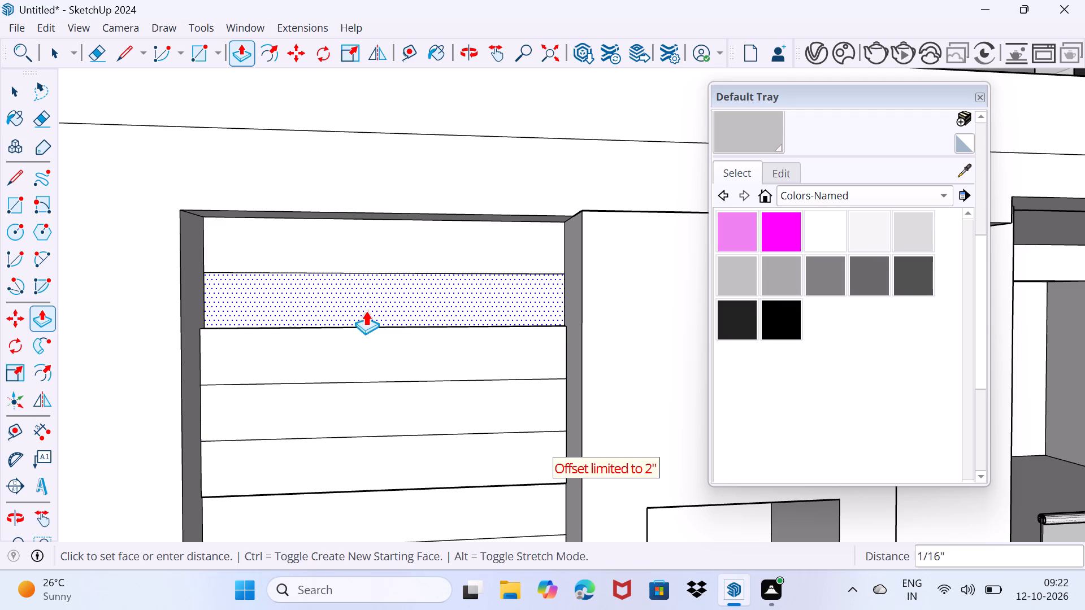
{"action": "left_click", "coordinate": [380, 334]}
{"action": "left_click", "coordinate": [355, 241]}
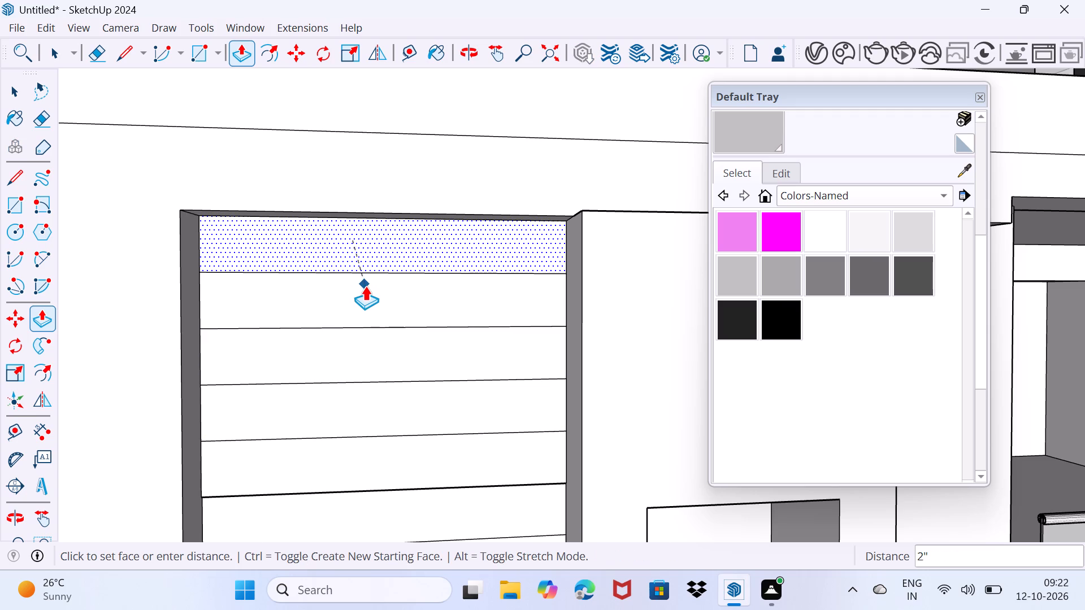
{"action": "left_click", "coordinate": [365, 286]}
{"action": "key", "text": "space"}
{"action": "left_click_drag", "start_coordinate": [350, 309], "coordinate": [371, 278]}
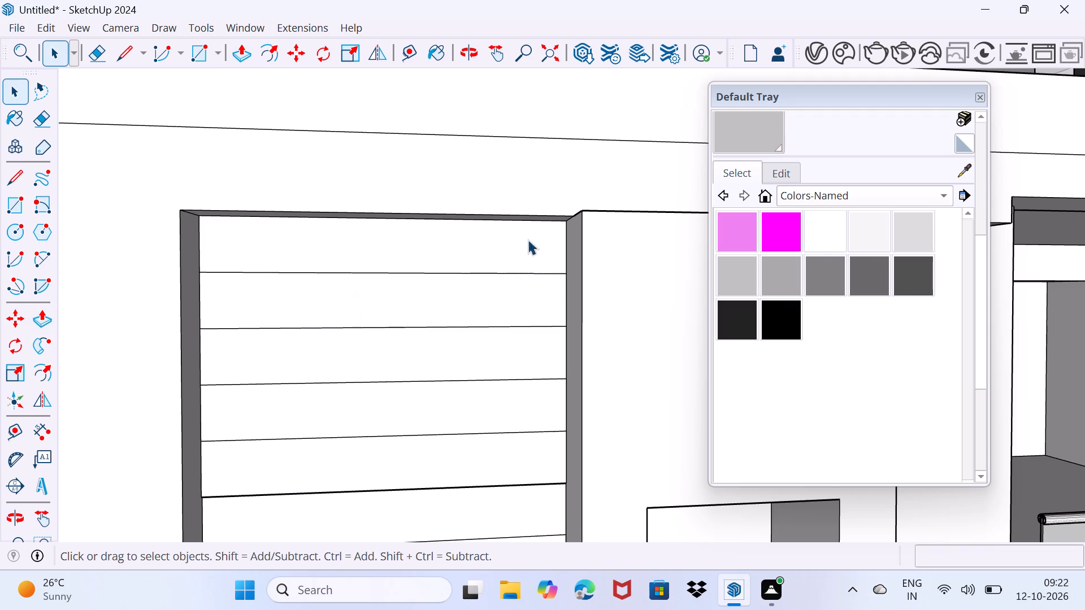
Paint the top five strips of the tall plank panel with the orange-brown vertical-grain material from the Wood collection.
{"action": "scroll", "coordinate": [817, 243], "scroll_direction": "up", "scroll_amount": 1}
{"action": "left_click", "coordinate": [801, 198]}
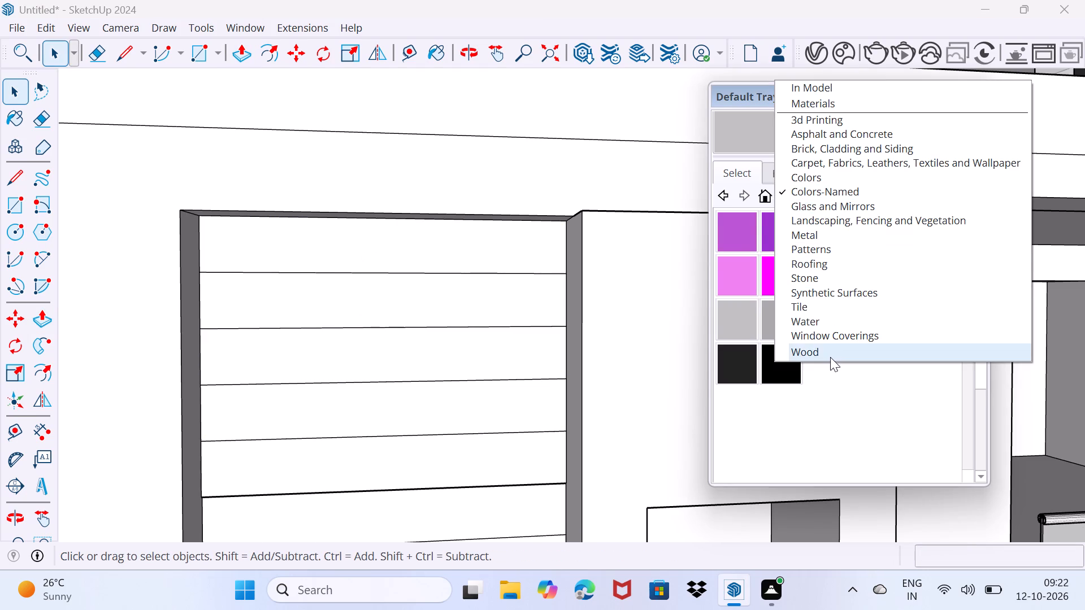
{"action": "left_click", "coordinate": [829, 357]}
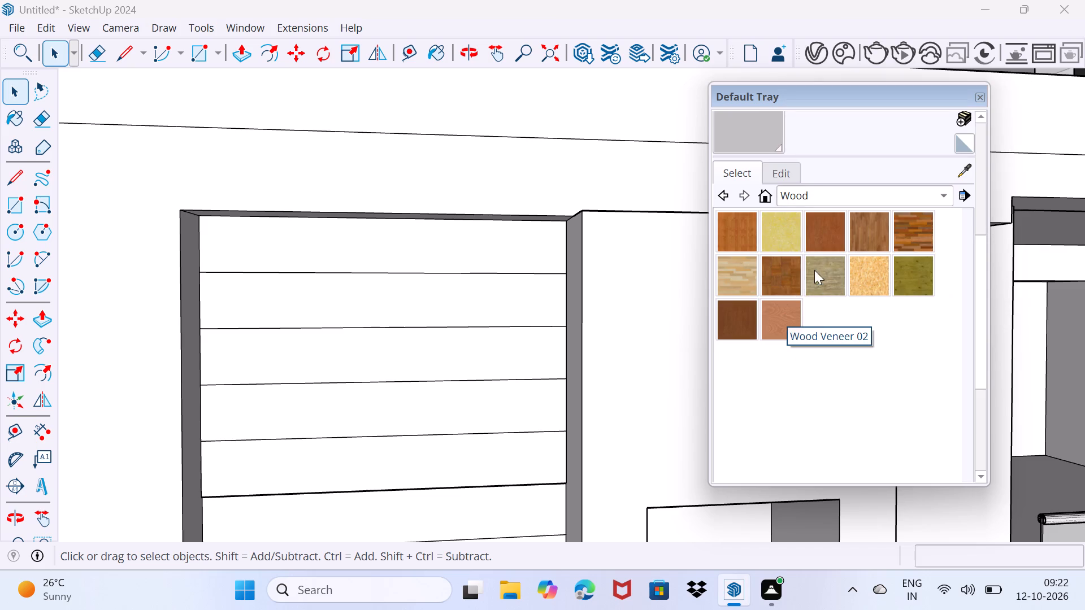
{"action": "left_click", "coordinate": [863, 234]}
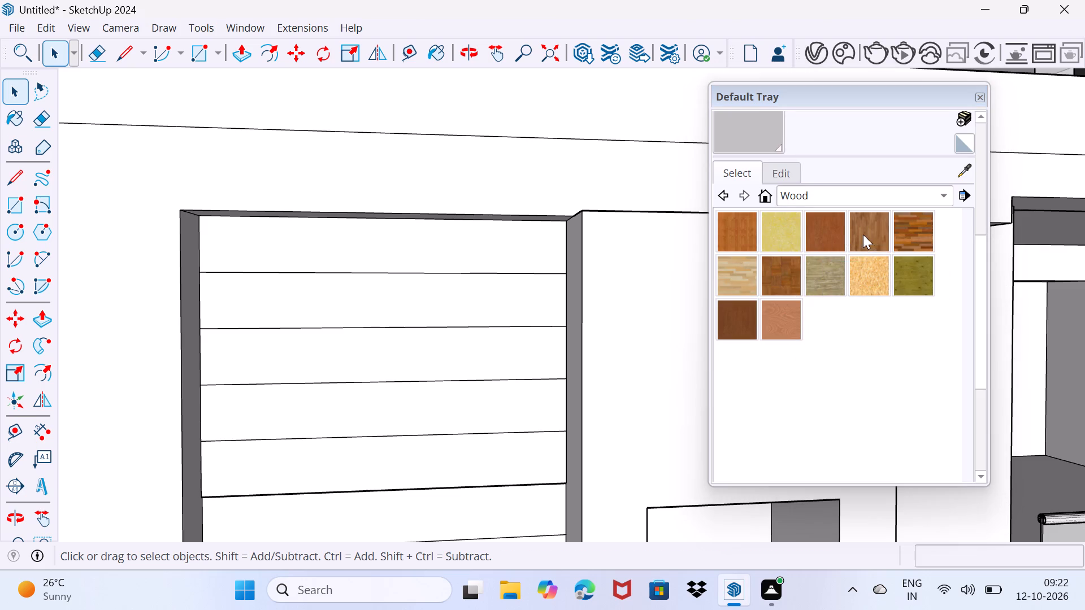
{"action": "left_click", "coordinate": [731, 236]}
{"action": "left_click", "coordinate": [397, 267]}
{"action": "left_click", "coordinate": [399, 297]}
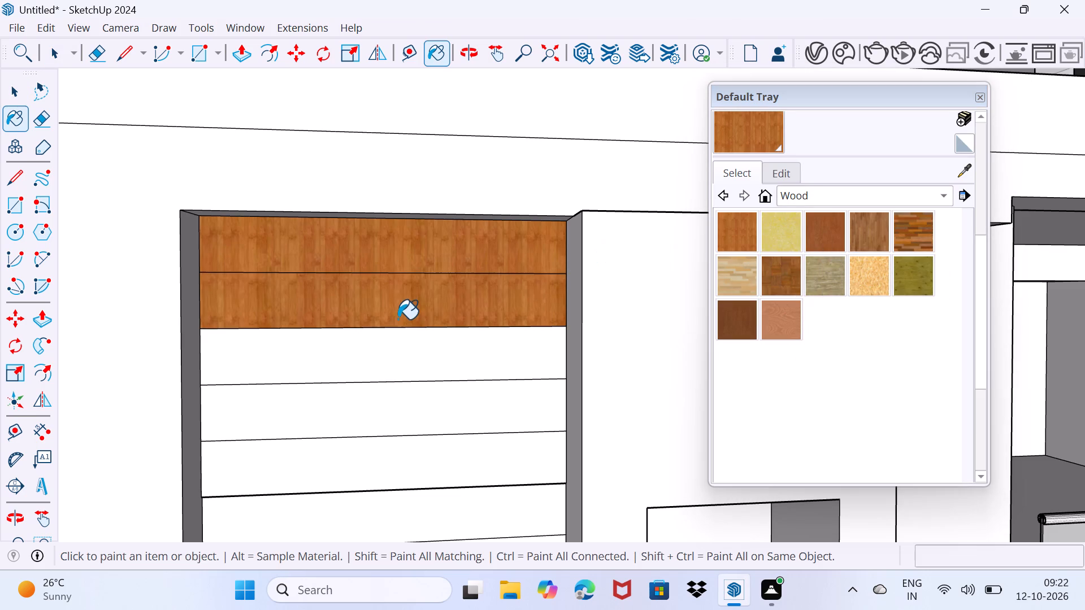
{"action": "scroll", "coordinate": [394, 350], "scroll_direction": "down", "scroll_amount": 2}
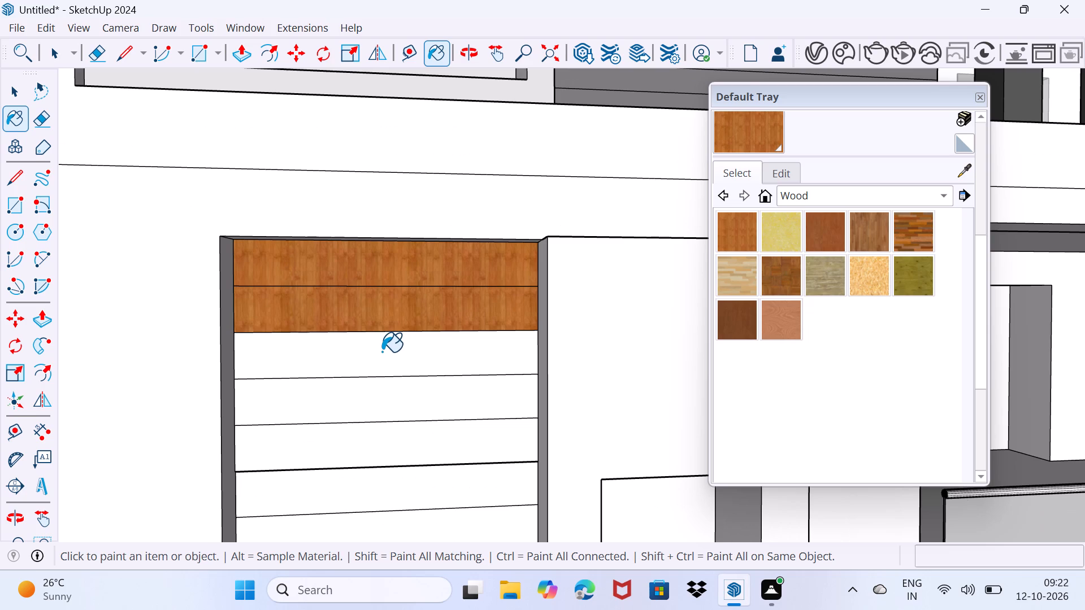
{"action": "middle_click_drag", "start_coordinate": [382, 352], "coordinate": [375, 281]}
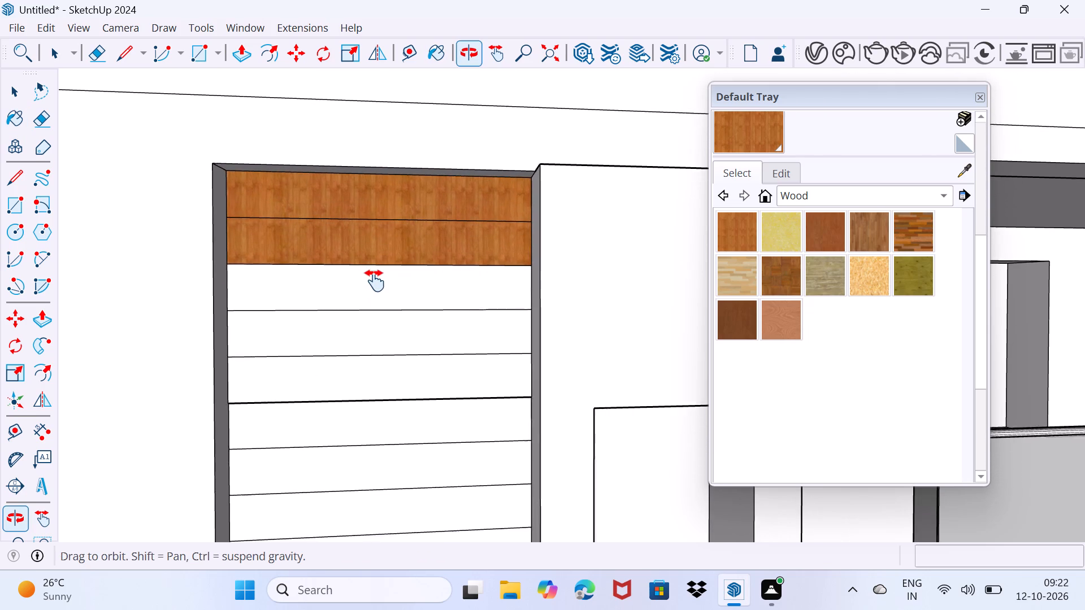
{"action": "middle_click_drag", "start_coordinate": [375, 281], "coordinate": [375, 251]}
{"action": "left_click", "coordinate": [373, 254]}
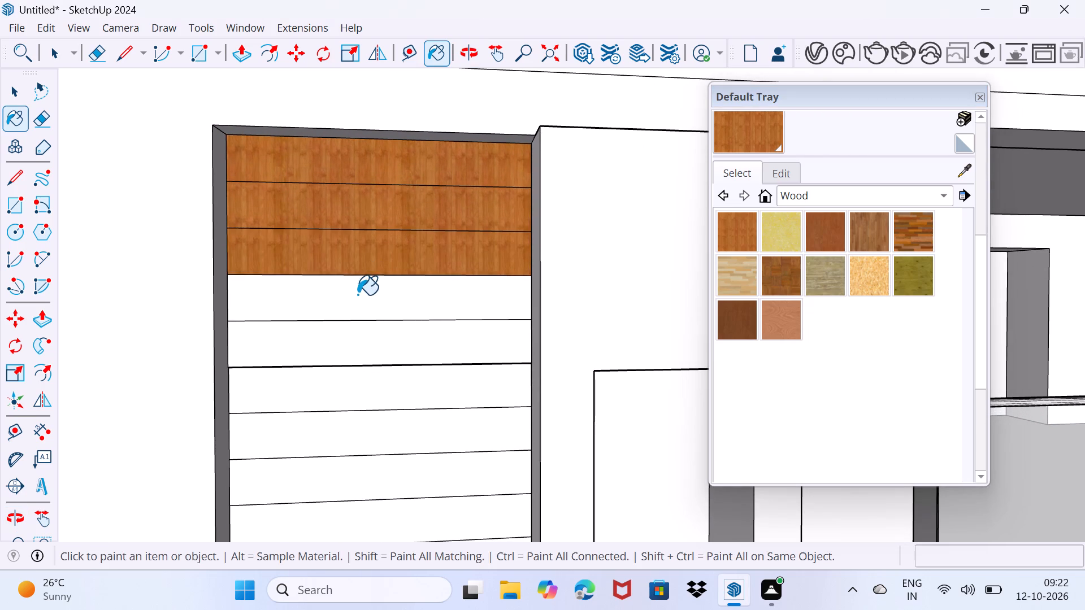
{"action": "left_click", "coordinate": [358, 298]}
{"action": "left_click", "coordinate": [340, 332]}
Paint both side reveals and the top reveal of the plank panel's recess with the same orange-brown wood.
{"action": "left_click", "coordinate": [224, 312]}
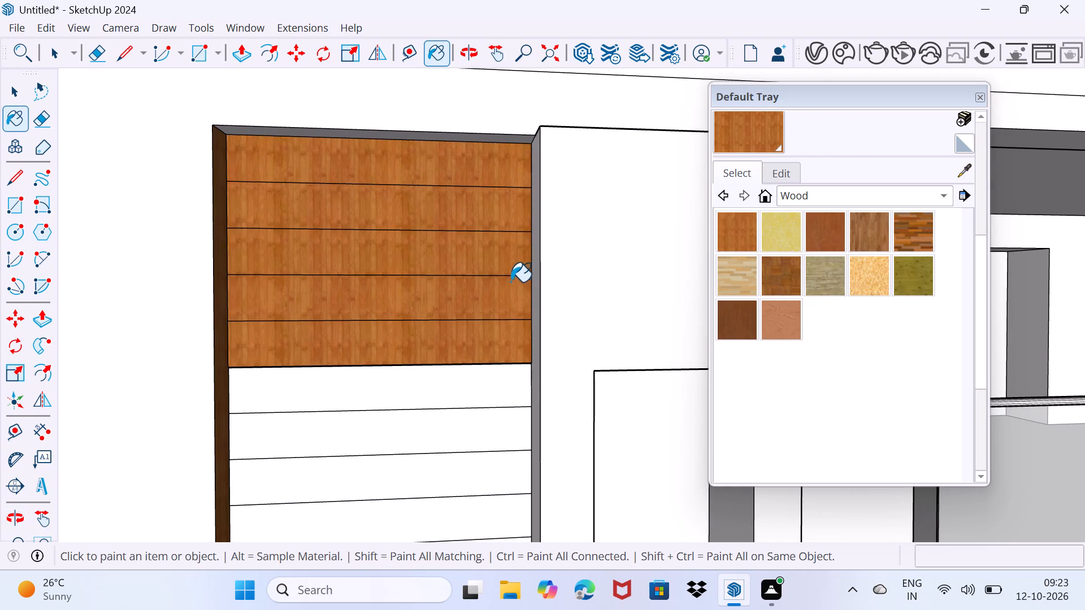
{"action": "left_click", "coordinate": [536, 297]}
{"action": "middle_click_drag", "start_coordinate": [424, 228], "coordinate": [424, 228]}
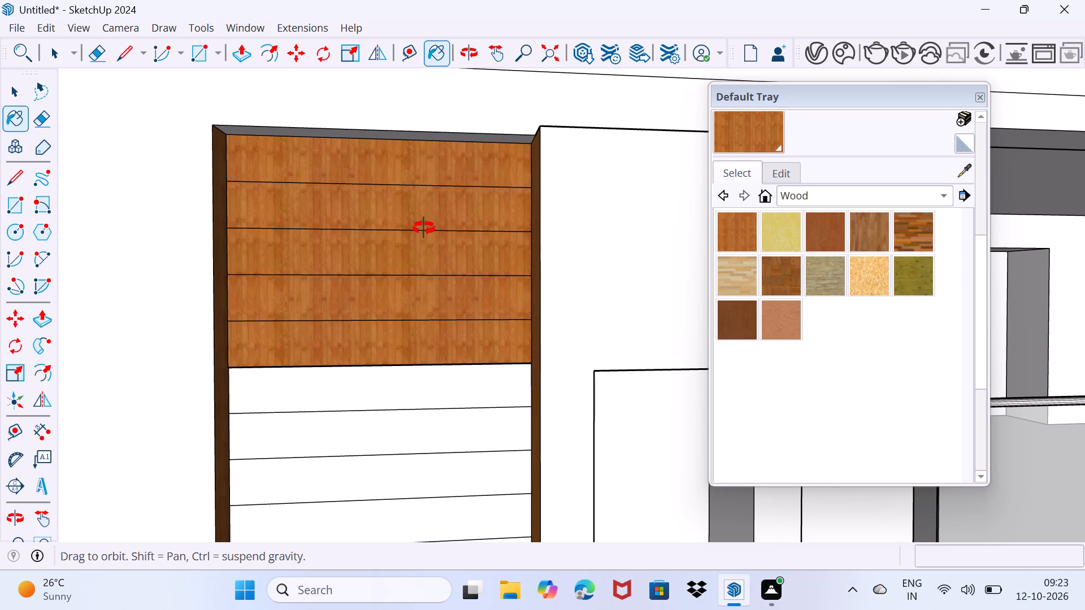
{"action": "middle_click_drag", "start_coordinate": [424, 228], "coordinate": [418, 153]}
{"action": "left_click", "coordinate": [418, 143]}
Continue the orange-brown wood over the plank panel's strips, from below the painted top five to just past mid-height.
{"action": "scroll", "coordinate": [390, 223], "scroll_direction": "down", "scroll_amount": 4}
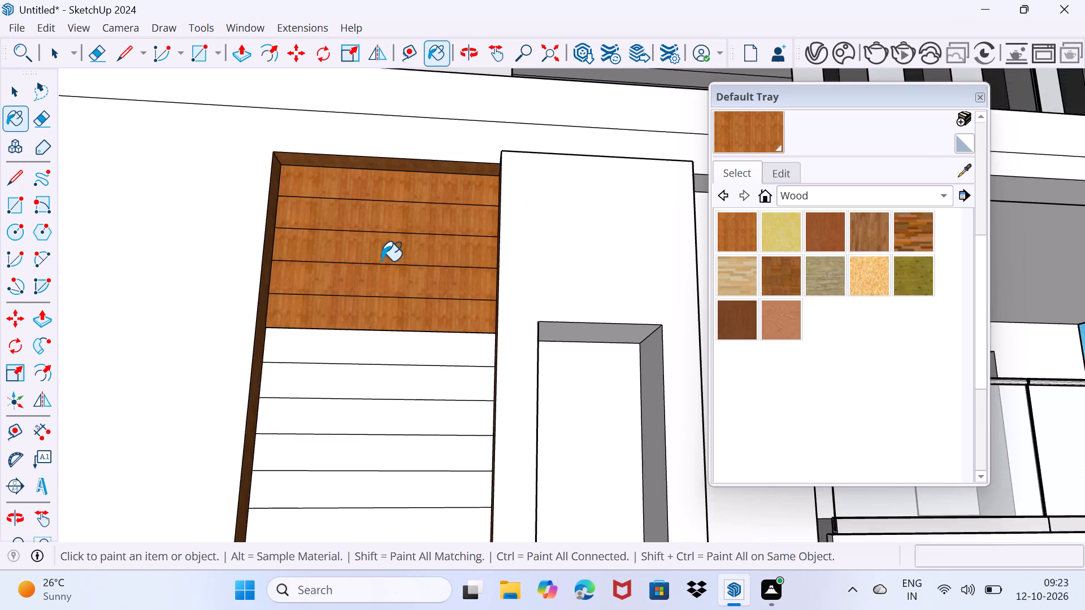
{"action": "scroll", "coordinate": [381, 261], "scroll_direction": "down", "scroll_amount": 12}
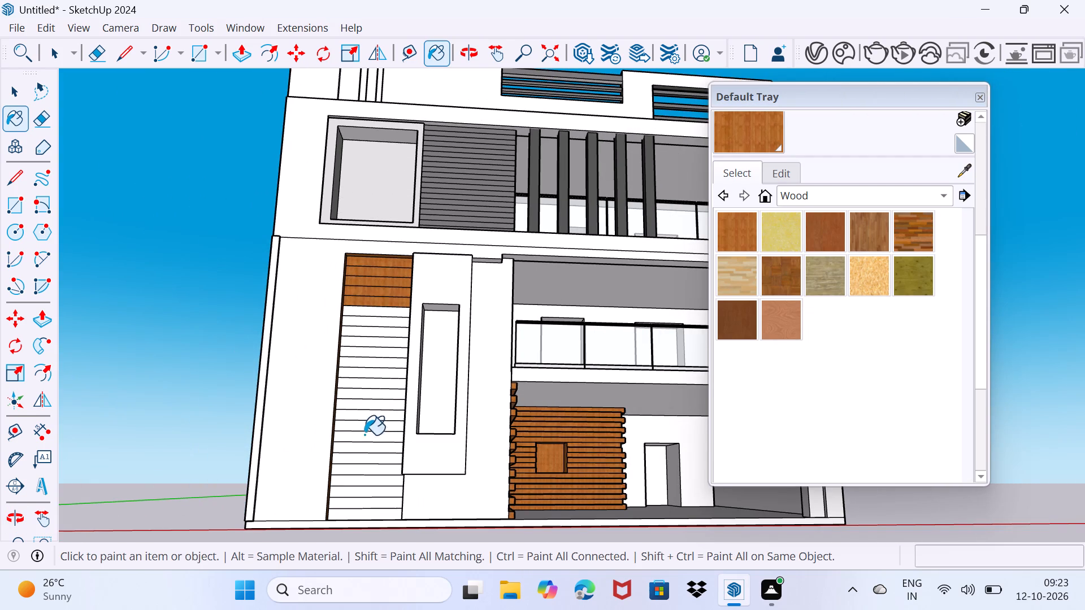
{"action": "middle_click_drag", "start_coordinate": [364, 435], "coordinate": [362, 332]}
{"action": "scroll", "coordinate": [360, 324], "scroll_direction": "up", "scroll_amount": 2}
{"action": "middle_click_drag", "start_coordinate": [360, 323], "coordinate": [364, 376]}
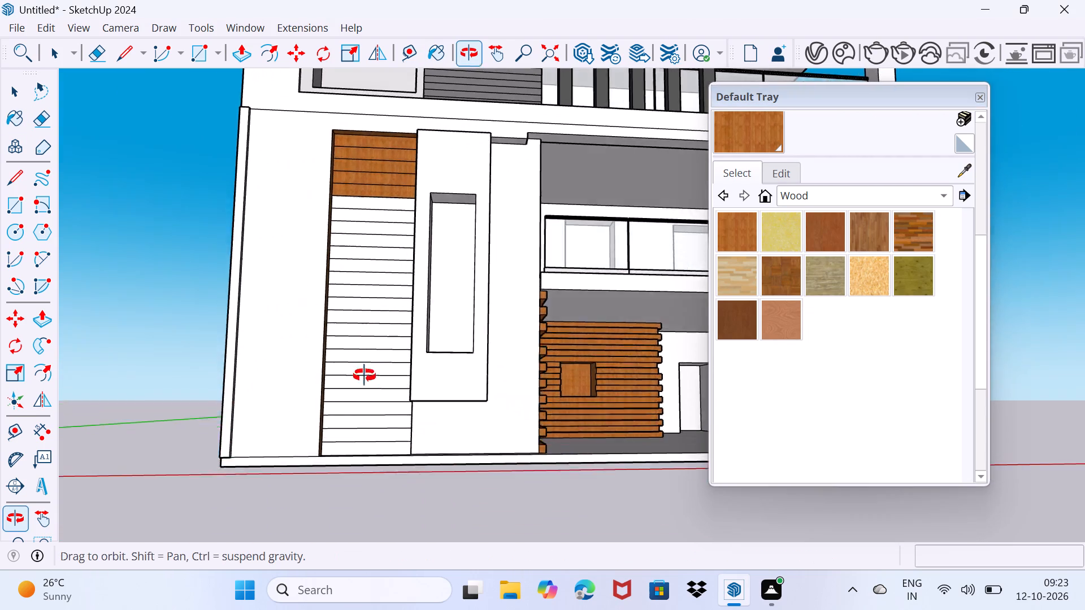
{"action": "middle_click_drag", "start_coordinate": [364, 376], "coordinate": [369, 396]}
{"action": "scroll", "coordinate": [364, 364], "scroll_direction": "up", "scroll_amount": 3}
{"action": "left_click", "coordinate": [375, 180]}
{"action": "left_click", "coordinate": [374, 195]}
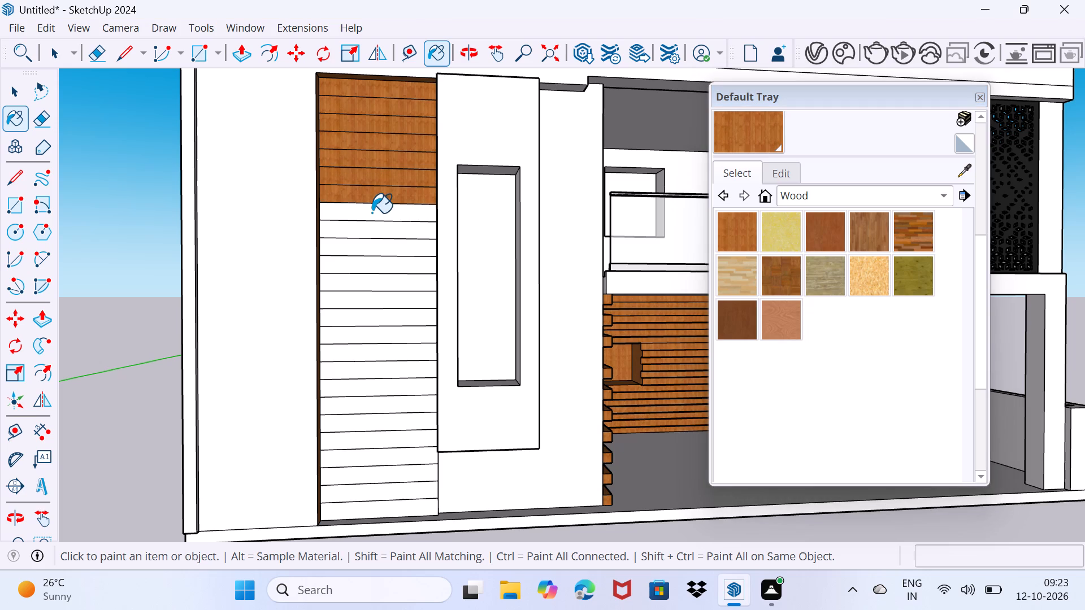
{"action": "left_click", "coordinate": [372, 213]}
{"action": "left_click", "coordinate": [371, 227]}
{"action": "left_click", "coordinate": [364, 251]}
{"action": "left_click", "coordinate": [366, 267]}
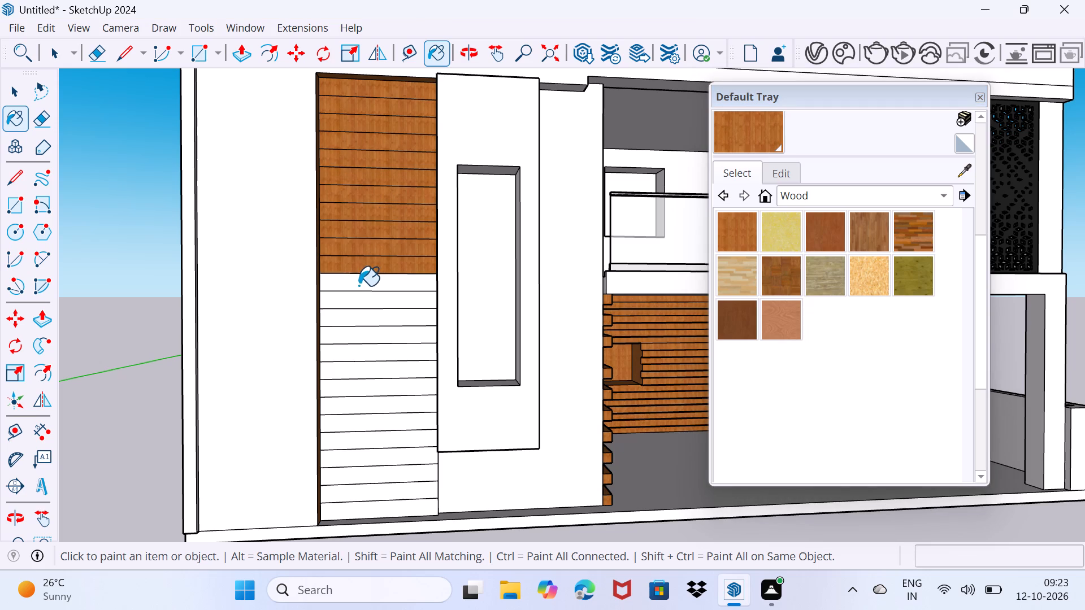
{"action": "left_click", "coordinate": [361, 290]}
{"action": "left_click", "coordinate": [369, 287]}
{"action": "left_click", "coordinate": [369, 300]}
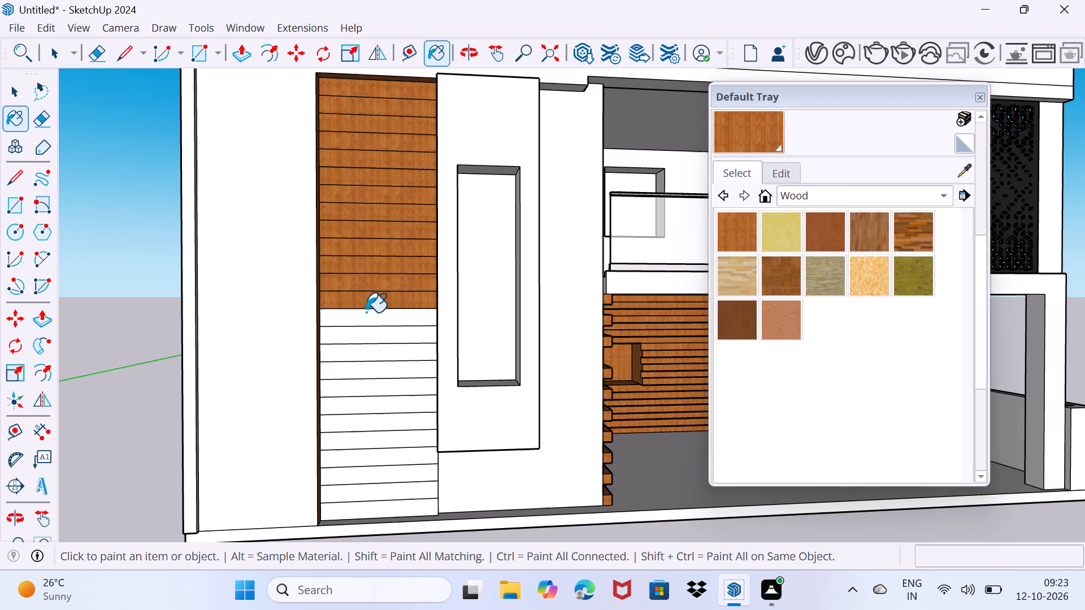
Paint the remaining lower strips of the tall plank panel with the same wood, down to its base.
{"action": "left_click", "coordinate": [366, 316]}
{"action": "left_click", "coordinate": [365, 336]}
{"action": "left_click", "coordinate": [367, 350]}
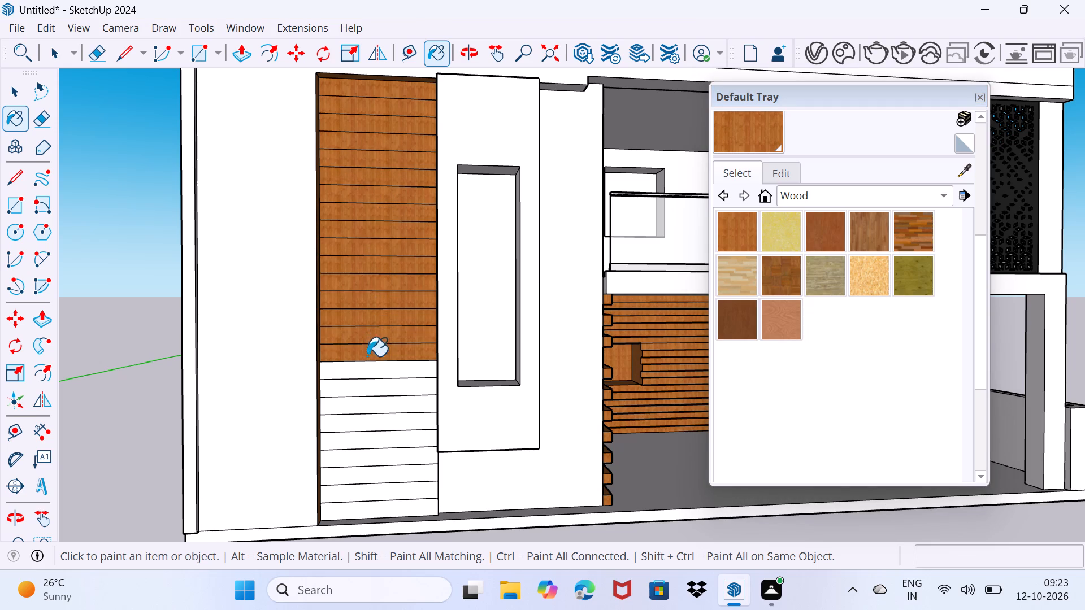
{"action": "left_click", "coordinate": [368, 374]}
{"action": "left_click_drag", "start_coordinate": [370, 394], "coordinate": [371, 400]}
{"action": "left_click", "coordinate": [372, 409]}
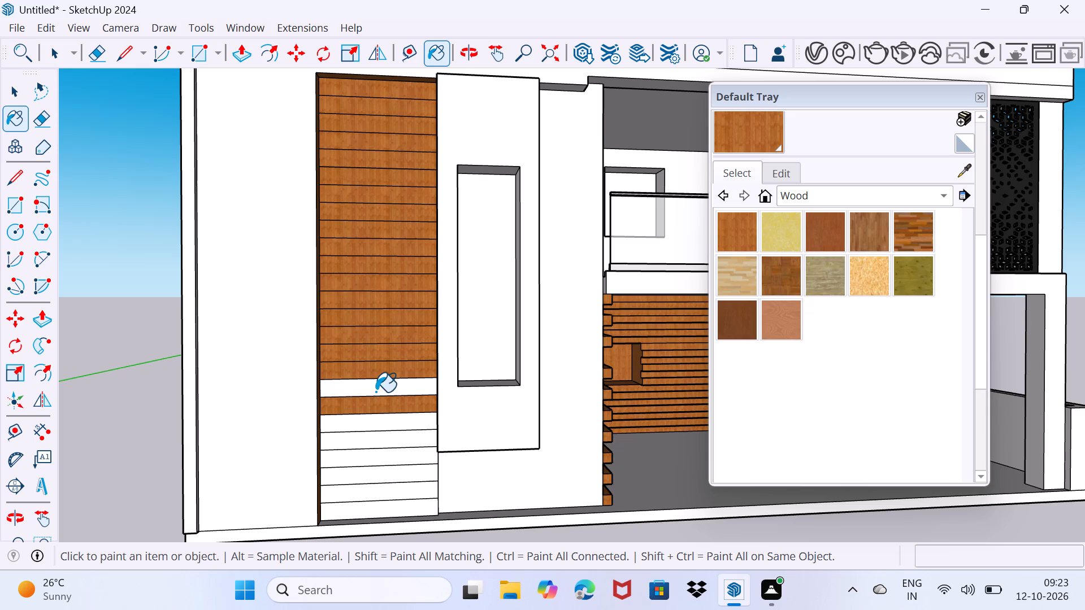
{"action": "left_click", "coordinate": [376, 392]}
{"action": "left_click", "coordinate": [376, 420]}
{"action": "left_click", "coordinate": [376, 441]}
{"action": "left_click", "coordinate": [377, 459]}
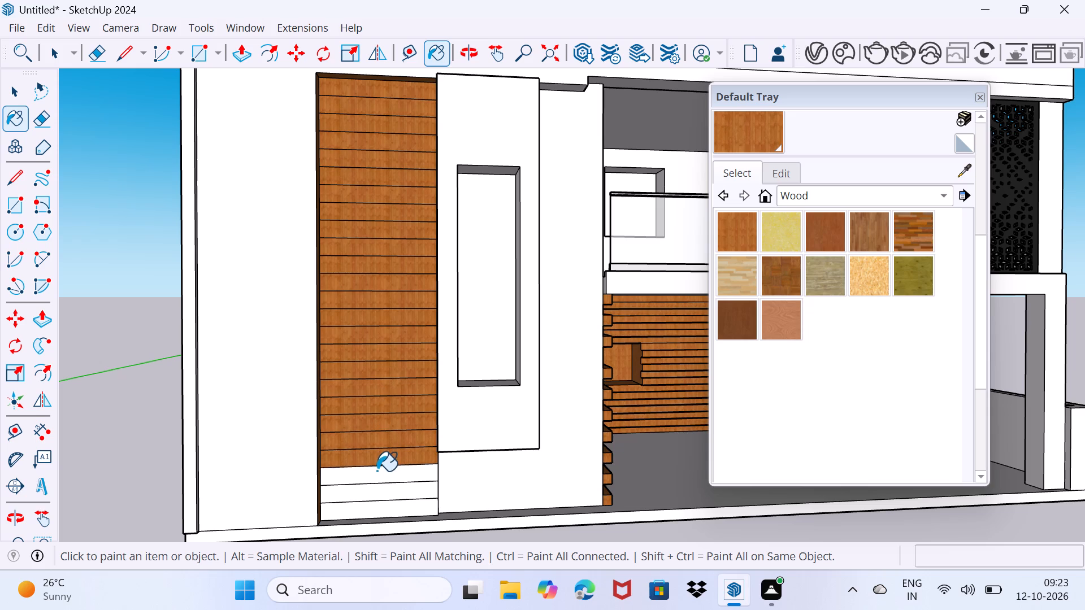
{"action": "left_click", "coordinate": [377, 472]}
{"action": "left_click", "coordinate": [380, 489]}
{"action": "left_click", "coordinate": [380, 507]}
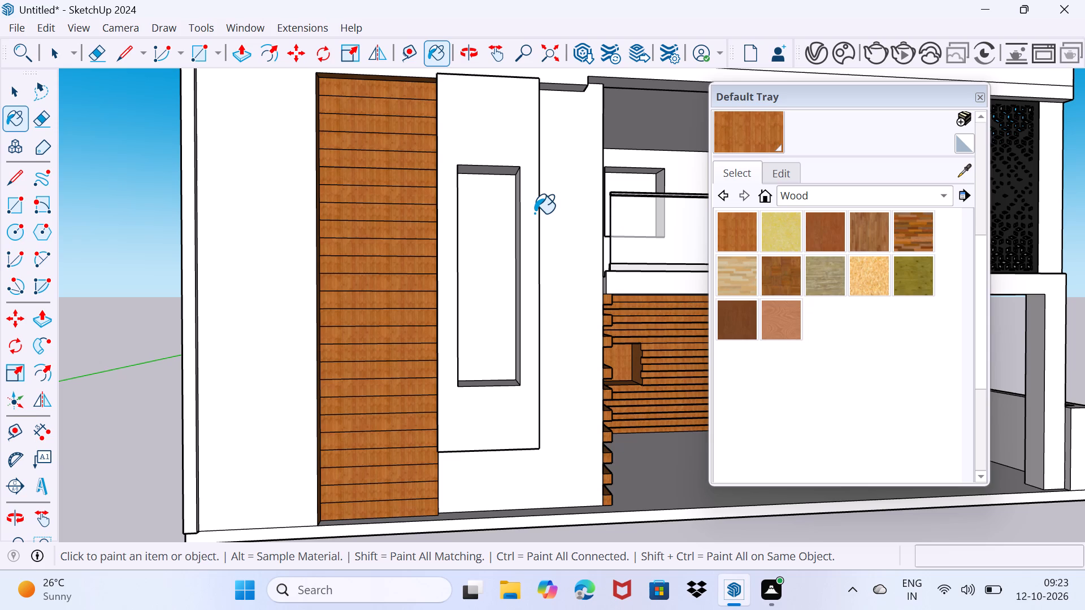
{"action": "key", "text": "space"}
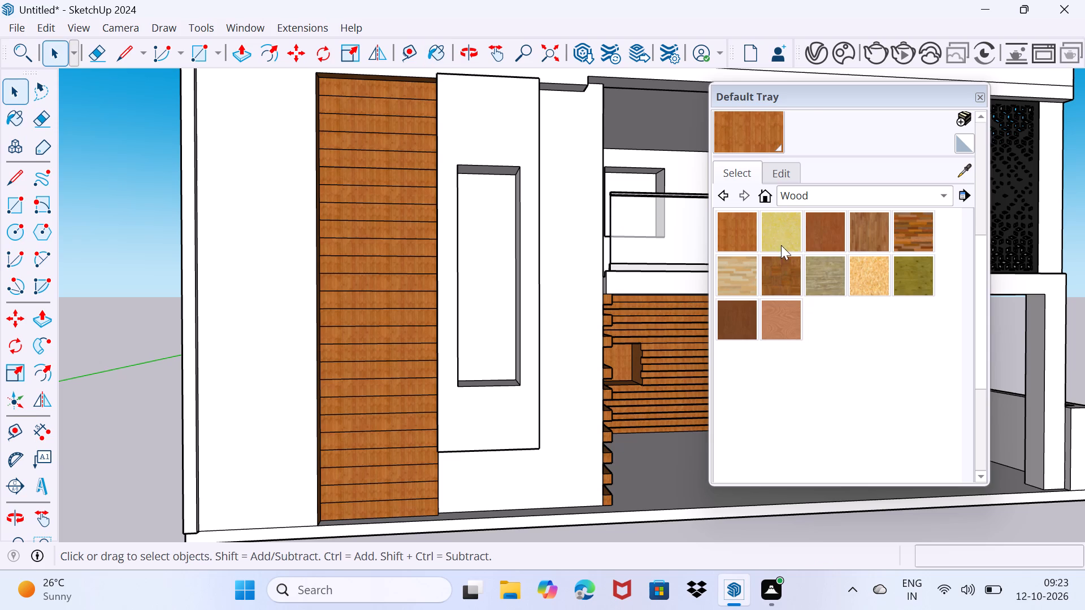
Paint the white wall beside the tall plank panel and its thin outer edge strip with the mid-dark grey from the Colors collection.
{"action": "left_click", "coordinate": [787, 191]}
{"action": "left_click", "coordinate": [821, 93]}
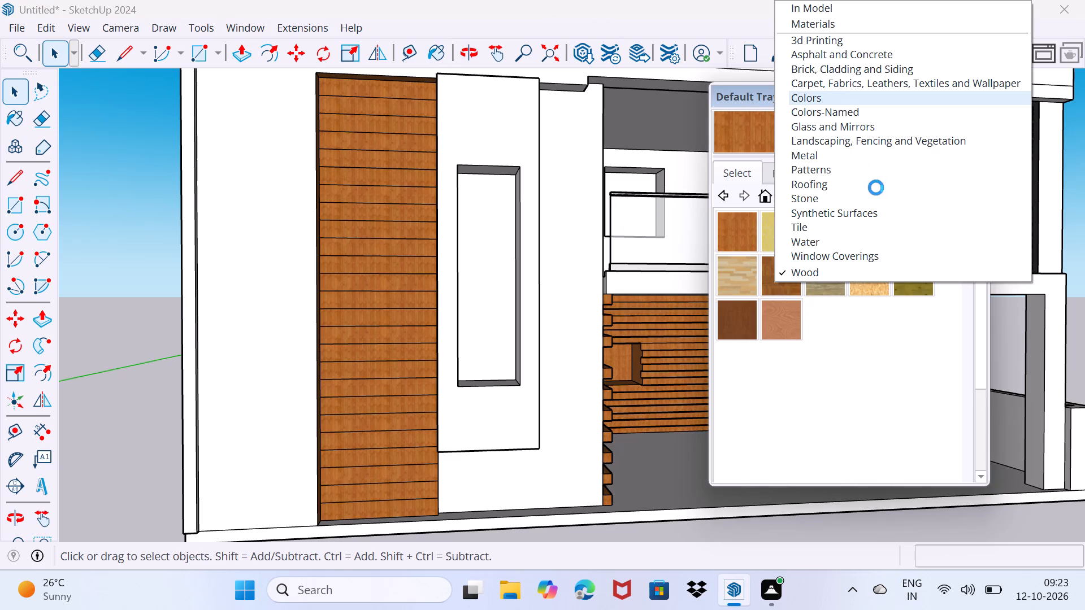
{"action": "scroll", "coordinate": [821, 327], "scroll_direction": "down", "scroll_amount": 4}
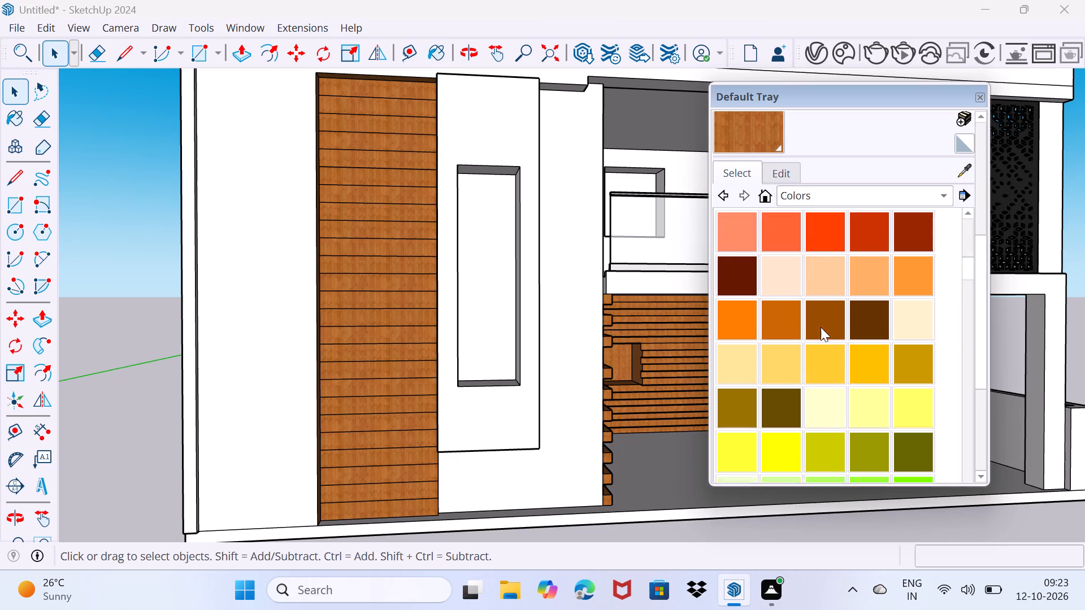
{"action": "scroll", "coordinate": [819, 325], "scroll_direction": "down", "scroll_amount": 16}
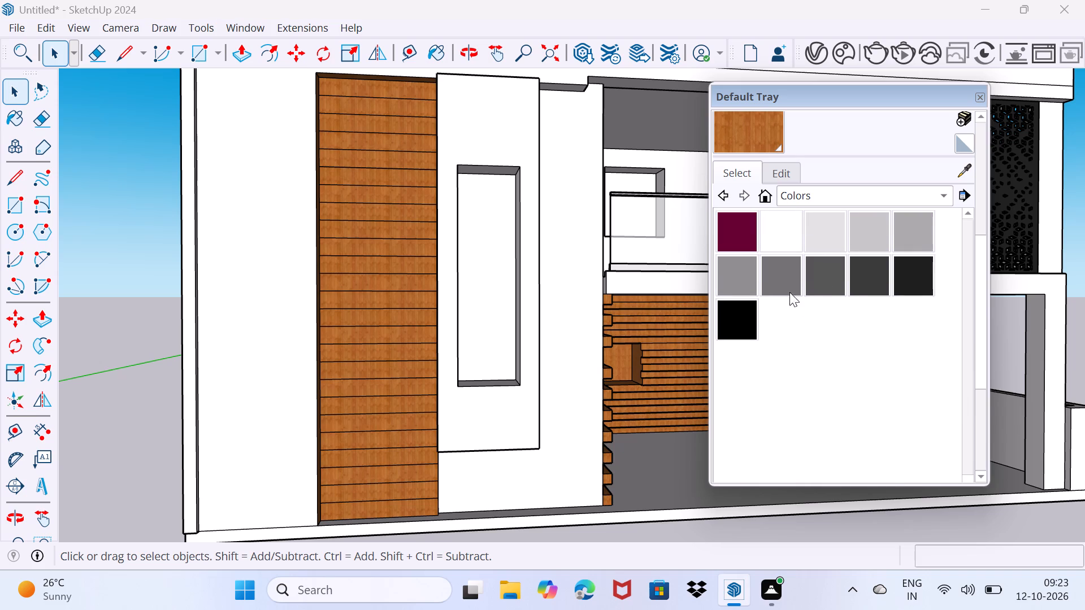
{"action": "left_click", "coordinate": [767, 281]}
{"action": "left_click", "coordinate": [233, 314]}
{"action": "left_click", "coordinate": [186, 302]}
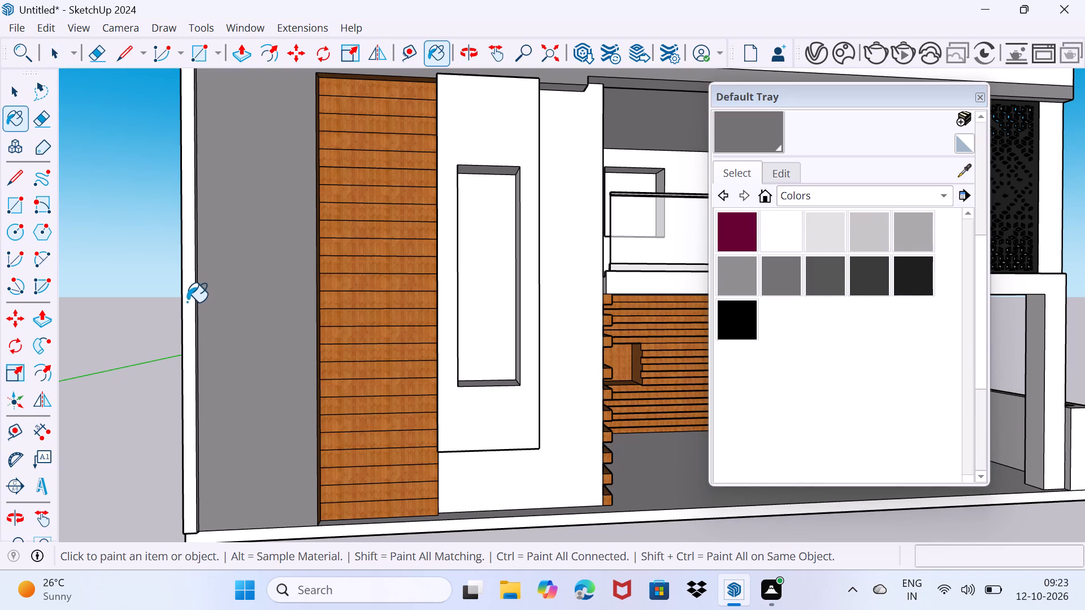
Paint the small stepped faces under the slab, above the white wall beside the balcony, with the same grey.
{"action": "scroll", "coordinate": [196, 299], "scroll_direction": "up", "scroll_amount": 1}
{"action": "middle_click_drag", "start_coordinate": [193, 299], "coordinate": [149, 324]}
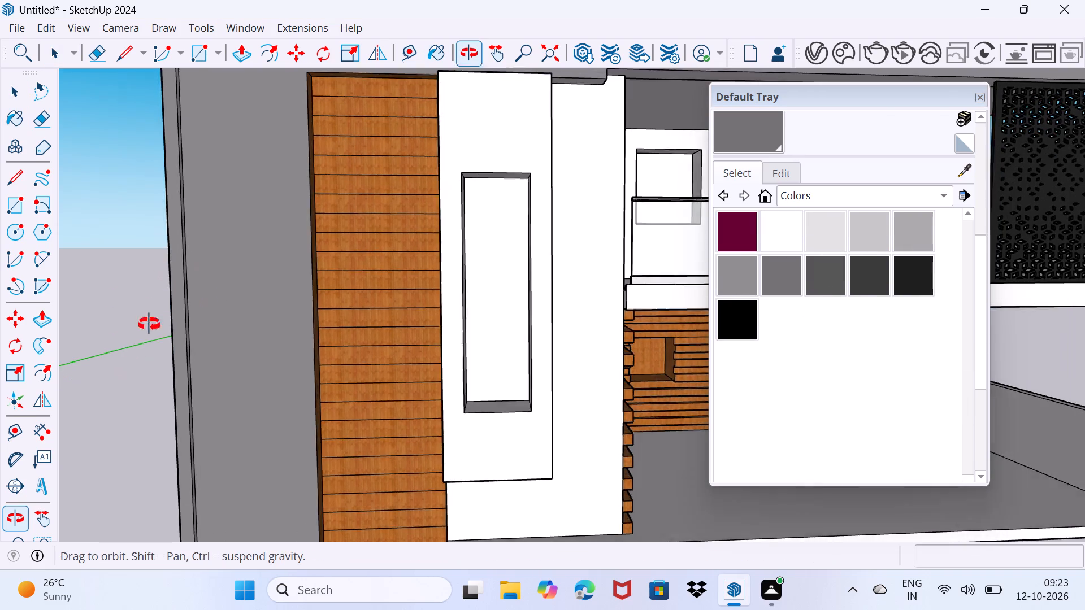
{"action": "middle_click_drag", "start_coordinate": [149, 324], "coordinate": [96, 314]}
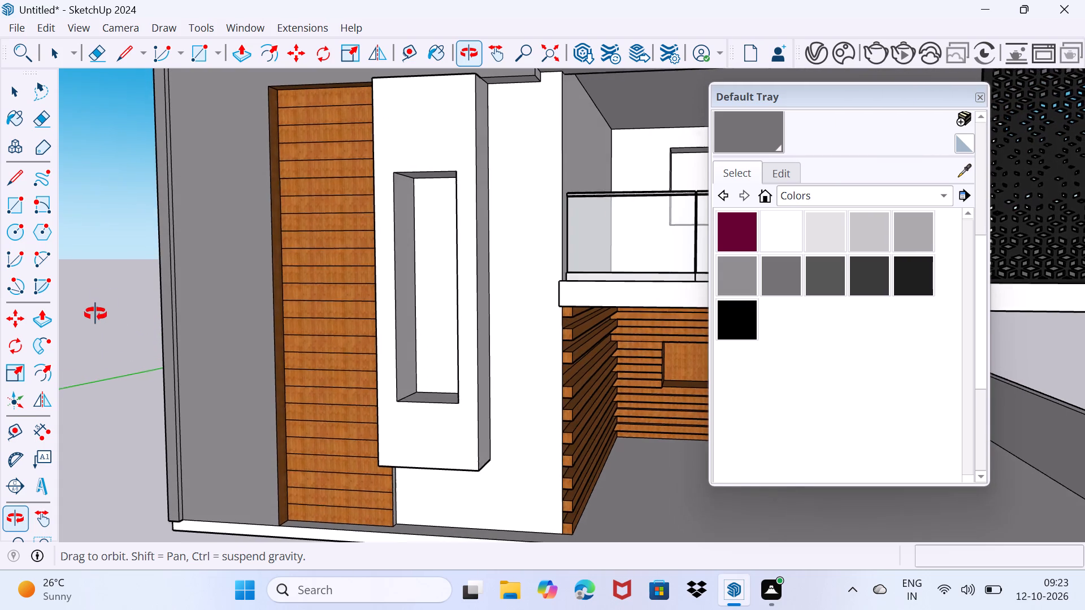
{"action": "middle_click_drag", "start_coordinate": [96, 314], "coordinate": [96, 313]}
{"action": "scroll", "coordinate": [148, 314], "scroll_direction": "up", "scroll_amount": 1}
{"action": "middle_click_drag", "start_coordinate": [167, 323], "coordinate": [404, 286]}
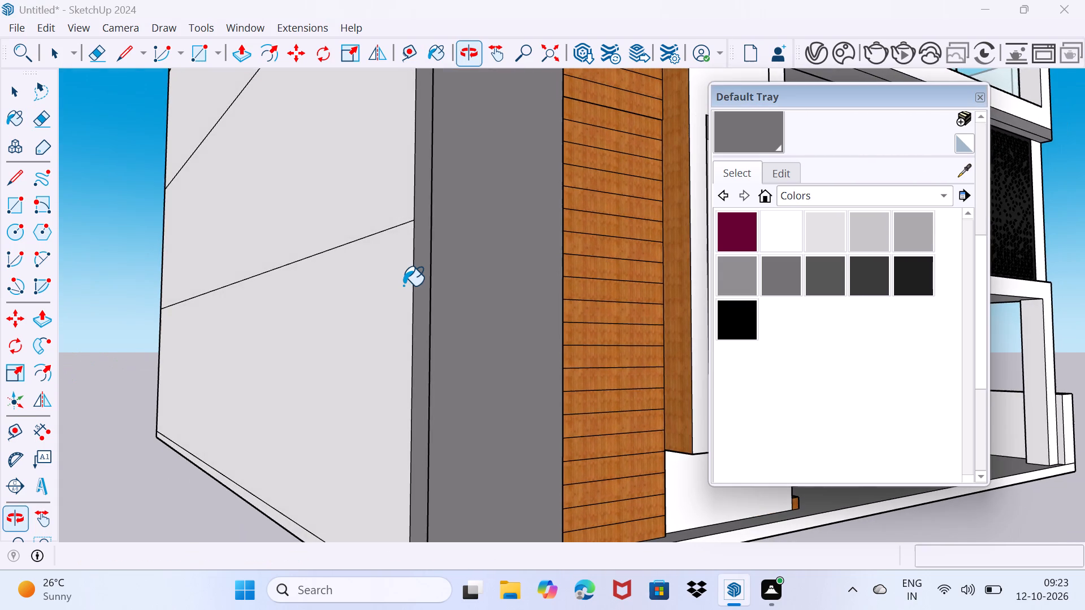
{"action": "scroll", "coordinate": [404, 284], "scroll_direction": "down", "scroll_amount": 14}
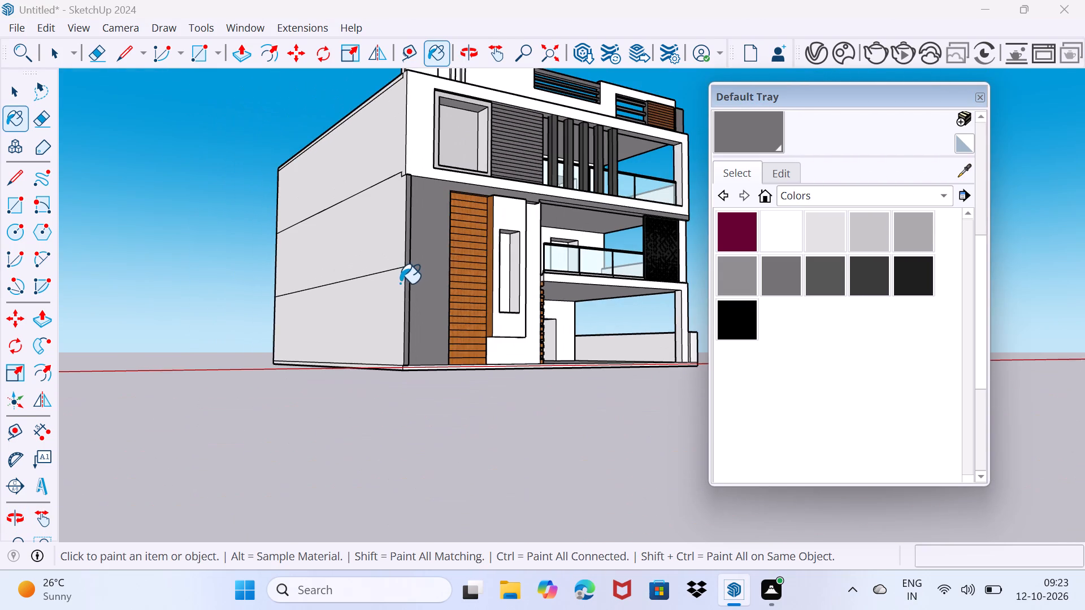
{"action": "scroll", "coordinate": [536, 235], "scroll_direction": "up", "scroll_amount": 3}
{"action": "middle_click_drag", "start_coordinate": [533, 230], "coordinate": [233, 199]}
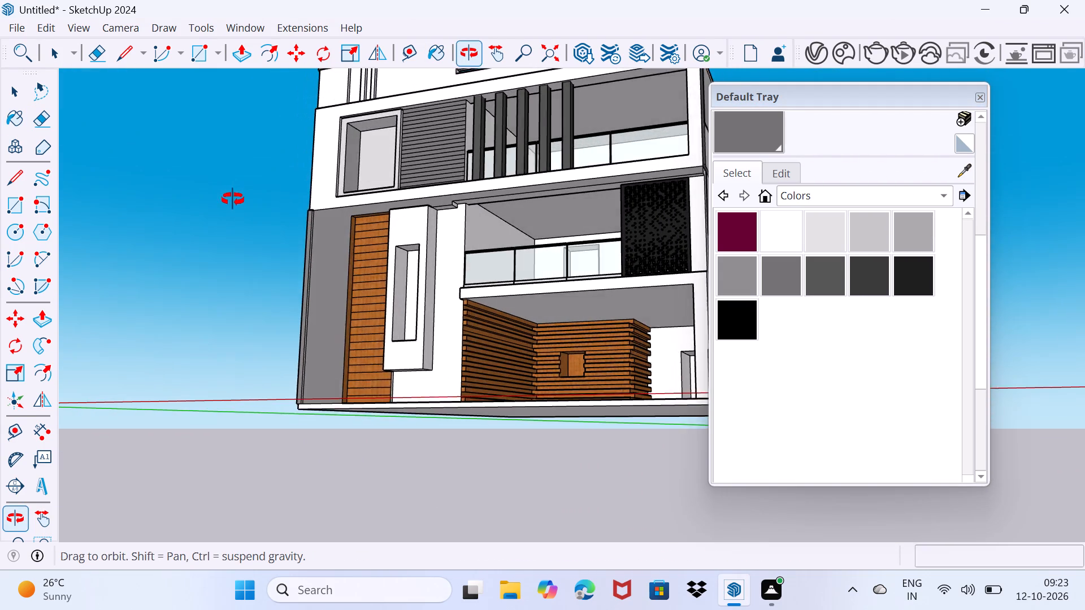
{"action": "middle_click_drag", "start_coordinate": [233, 199], "coordinate": [224, 199]}
{"action": "scroll", "coordinate": [471, 214], "scroll_direction": "up", "scroll_amount": 11}
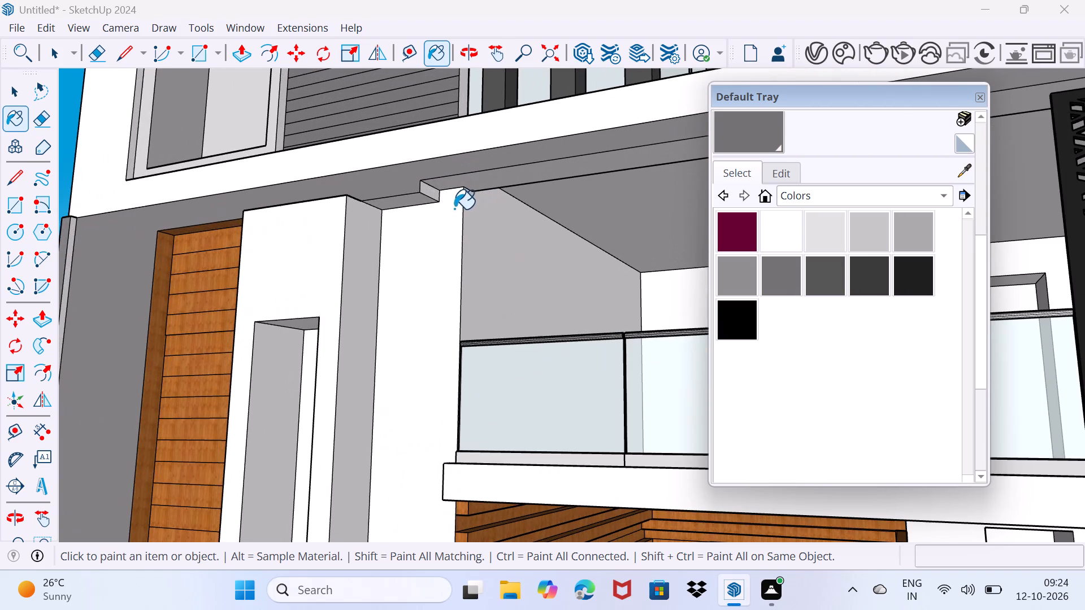
{"action": "left_click", "coordinate": [424, 191]}
{"action": "left_click", "coordinate": [414, 202]}
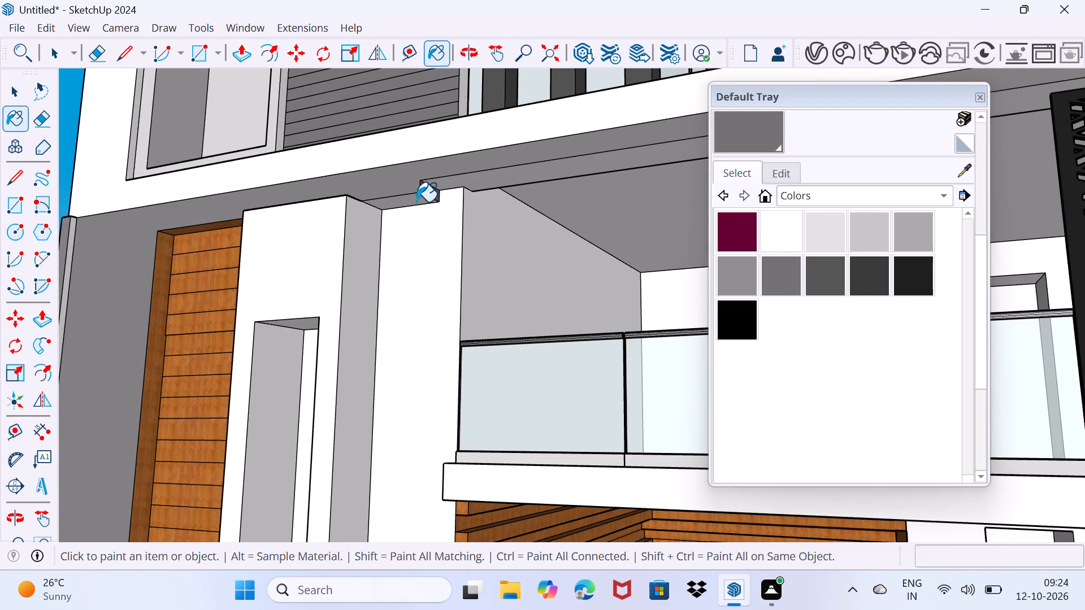
Paint the ceiling above the glass-railed balcony with white from the Colors collection.
{"action": "scroll", "coordinate": [416, 202], "scroll_direction": "down", "scroll_amount": 12}
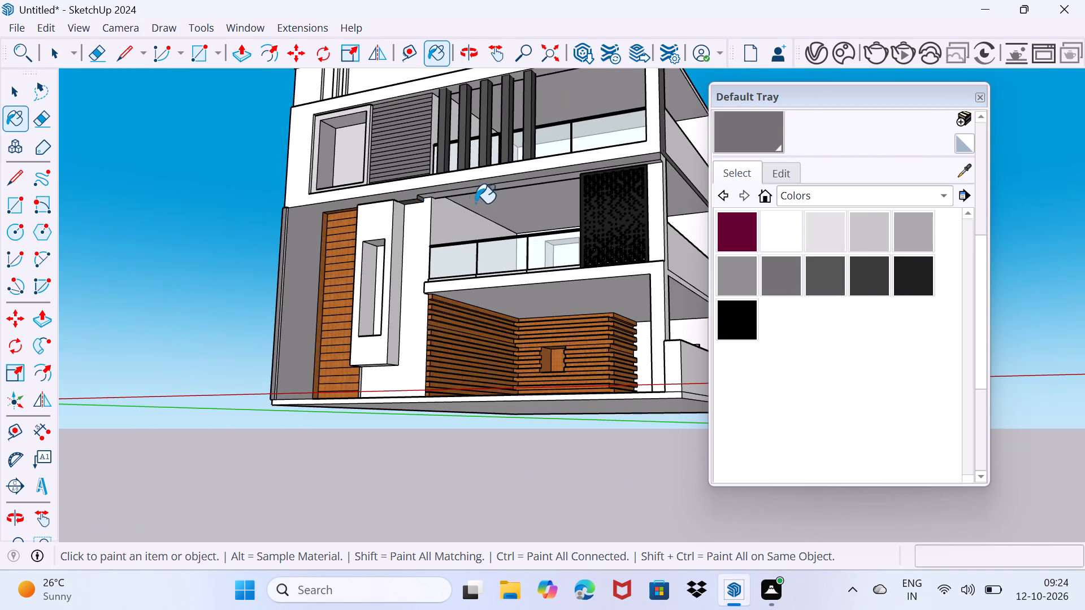
{"action": "scroll", "coordinate": [494, 212], "scroll_direction": "up", "scroll_amount": 2}
{"action": "middle_click", "coordinate": [768, 224]}
{"action": "left_click", "coordinate": [771, 223]}
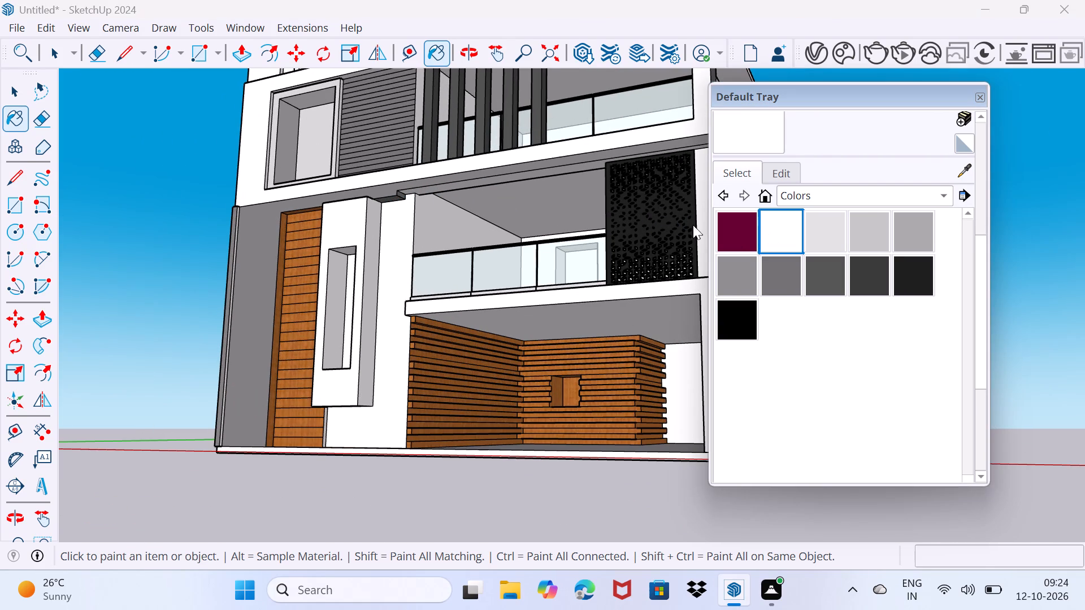
{"action": "left_click", "coordinate": [513, 205]}
{"action": "scroll", "coordinate": [517, 204], "scroll_direction": "up", "scroll_amount": 4}
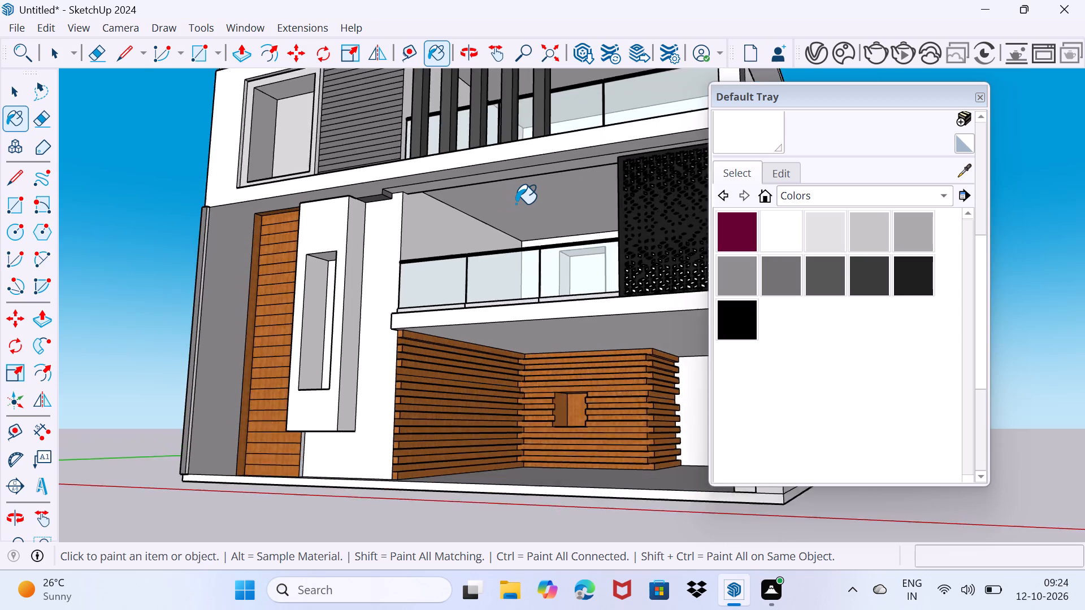
{"action": "scroll", "coordinate": [516, 204], "scroll_direction": "up", "scroll_amount": 4}
{"action": "left_click", "coordinate": [533, 189]}
{"action": "left_click", "coordinate": [537, 182]}
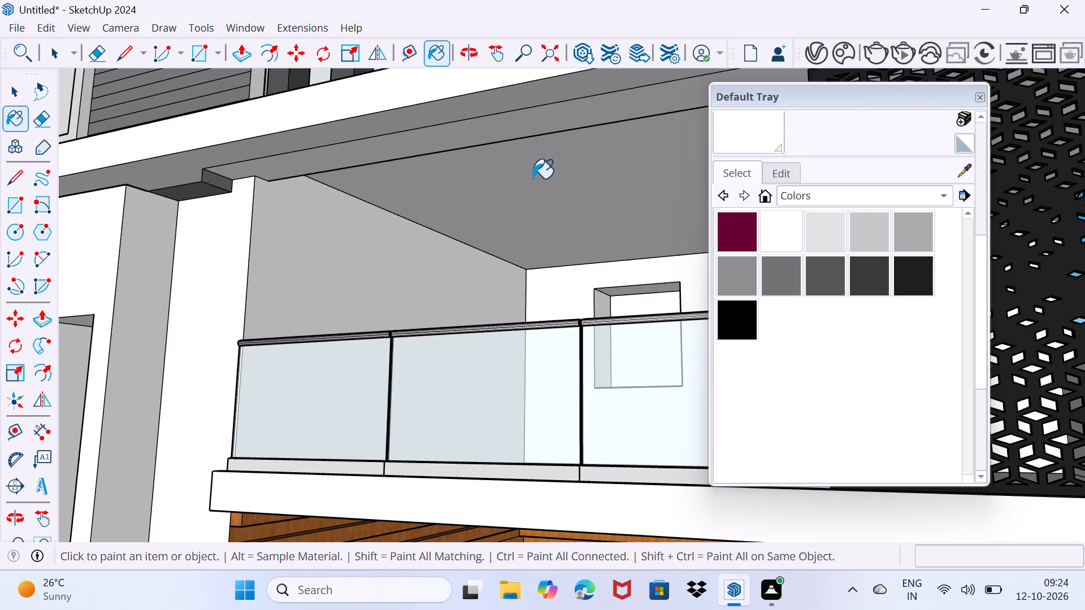
{"action": "middle_click", "coordinate": [533, 178]}
{"action": "scroll", "coordinate": [533, 178], "scroll_direction": "up", "scroll_amount": 4}
{"action": "middle_click_drag", "start_coordinate": [529, 181], "coordinate": [488, 145]}
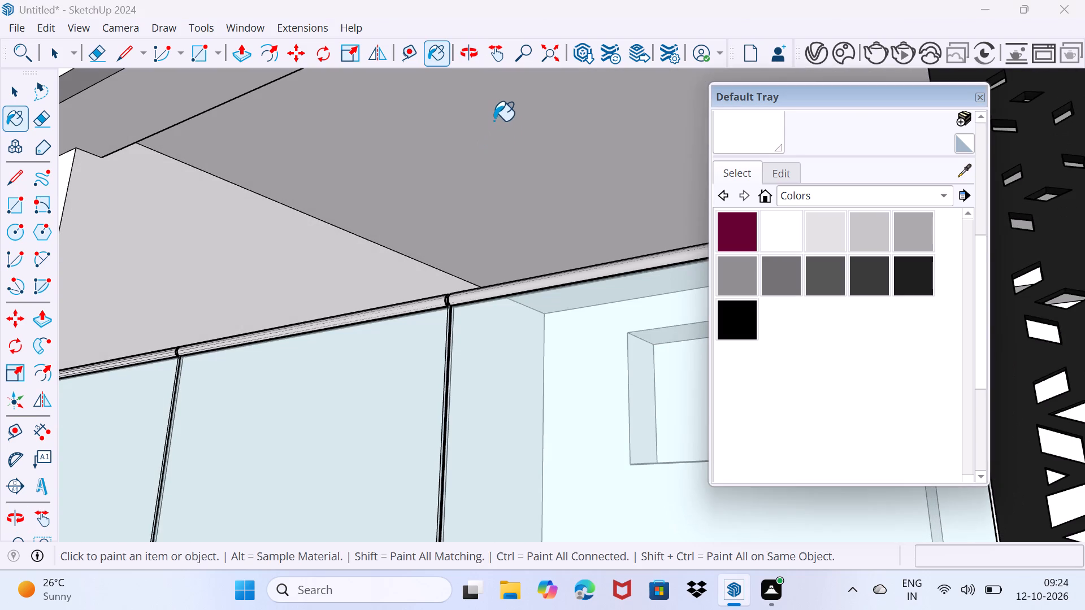
{"action": "left_click", "coordinate": [496, 118]}
Pull the white wall face between the projecting window box and the wood-slatted wall slightly forward with Push/Pull.
{"action": "scroll", "coordinate": [496, 119], "scroll_direction": "down", "scroll_amount": 11}
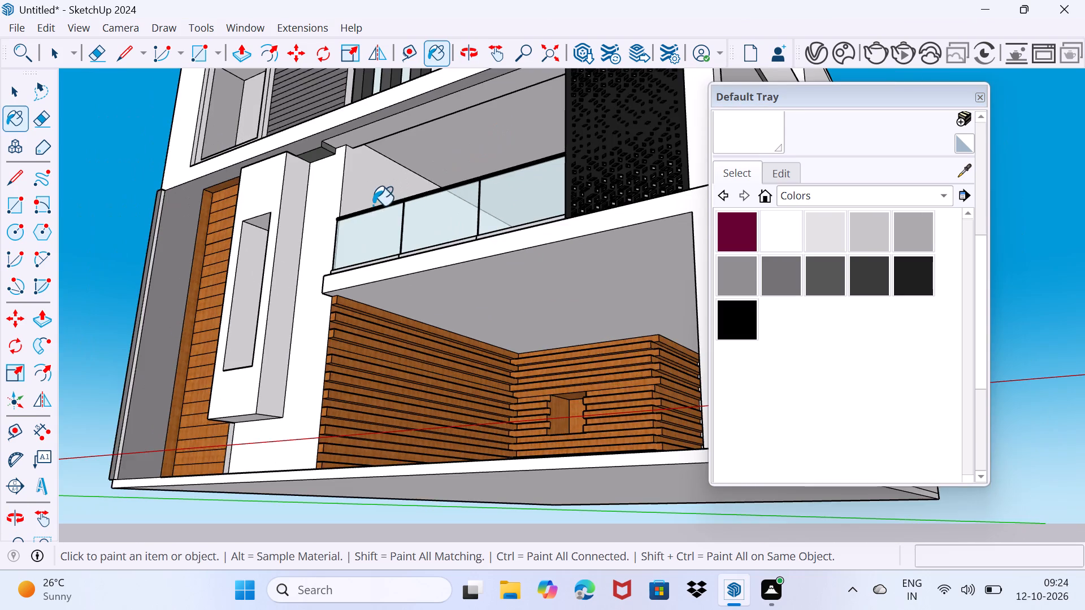
{"action": "scroll", "coordinate": [366, 210], "scroll_direction": "down", "scroll_amount": 1}
{"action": "middle_click_drag", "start_coordinate": [366, 210], "coordinate": [533, 303]}
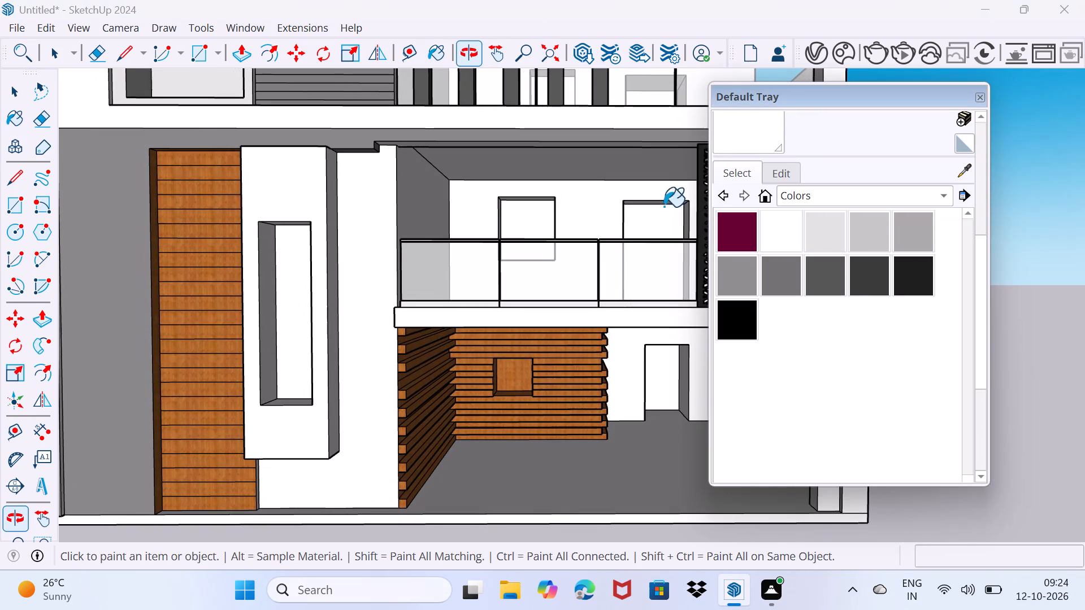
{"action": "left_click_drag", "start_coordinate": [784, 89], "coordinate": [958, 387]}
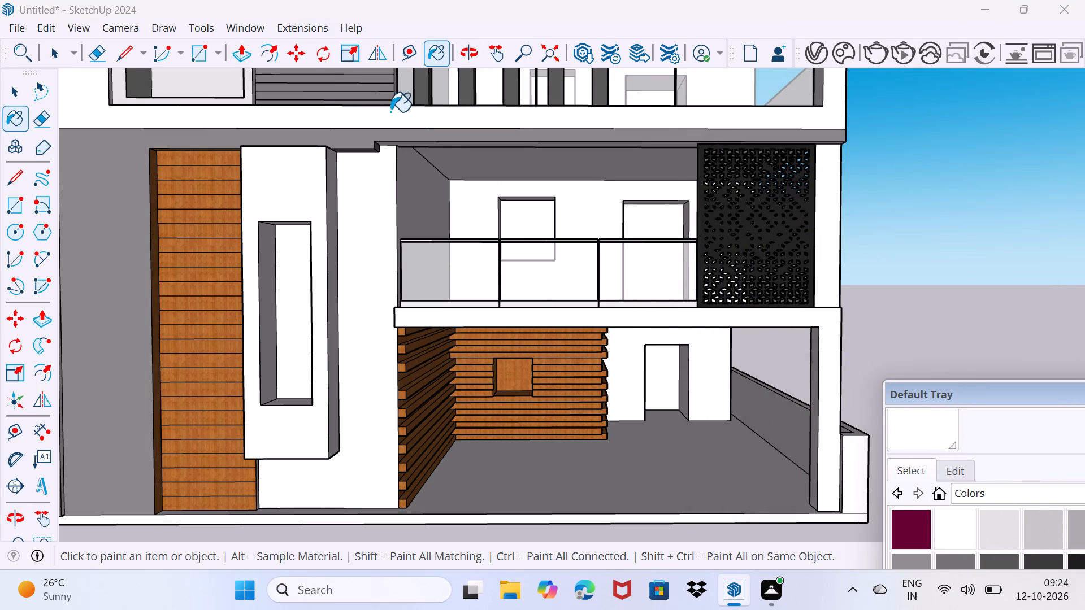
{"action": "scroll", "coordinate": [441, 163], "scroll_direction": "down", "scroll_amount": 2}
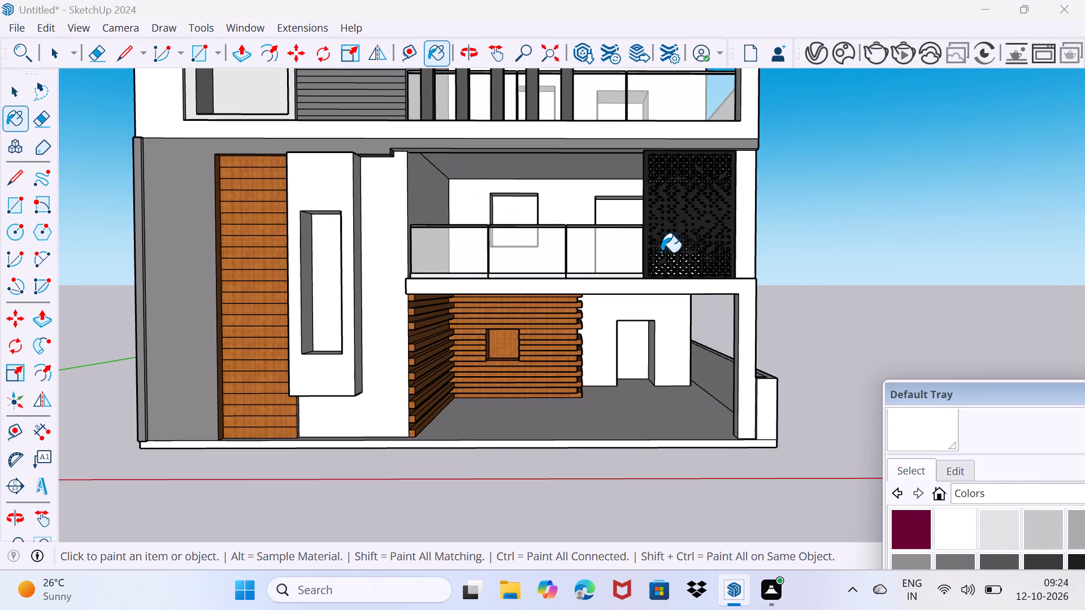
{"action": "middle_click_drag", "start_coordinate": [704, 263], "coordinate": [594, 273]}
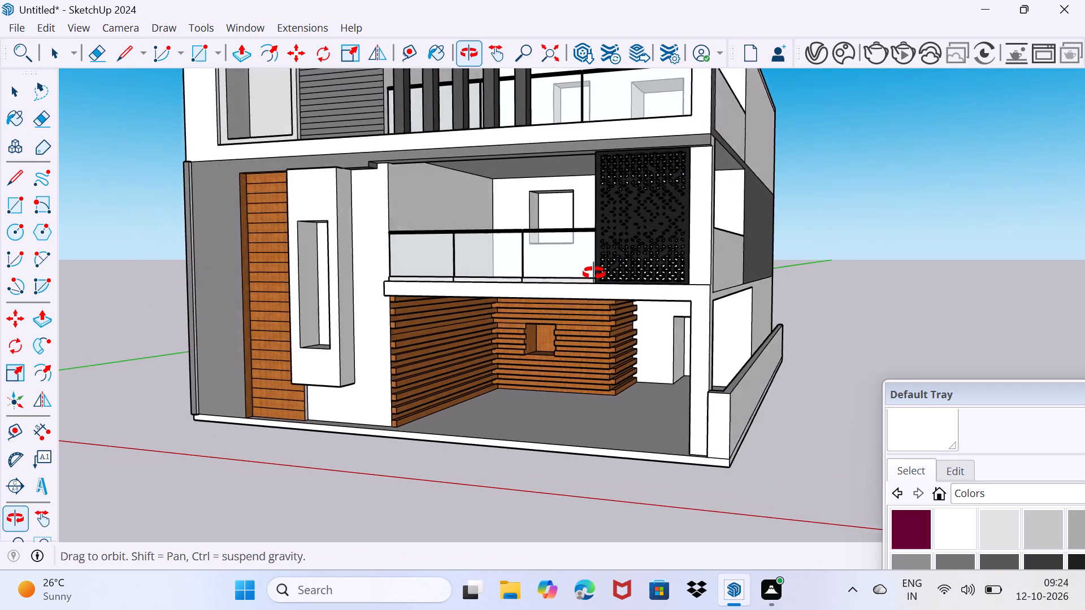
{"action": "middle_click_drag", "start_coordinate": [594, 273], "coordinate": [662, 262]}
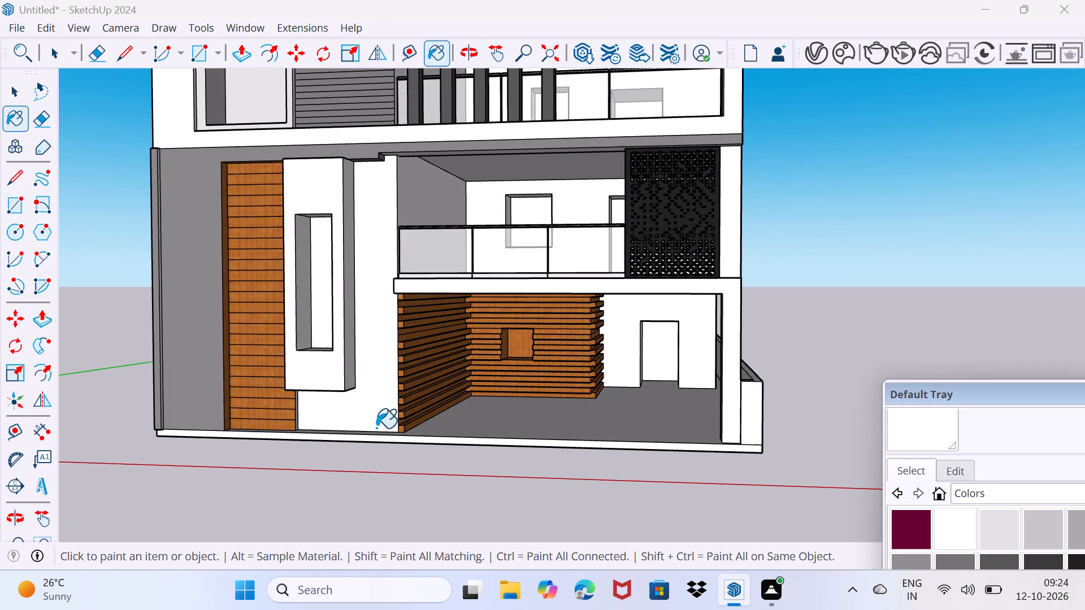
{"action": "scroll", "coordinate": [376, 428], "scroll_direction": "up", "scroll_amount": 2}
{"action": "key", "text": "space"}
{"action": "left_click", "coordinate": [368, 421]}
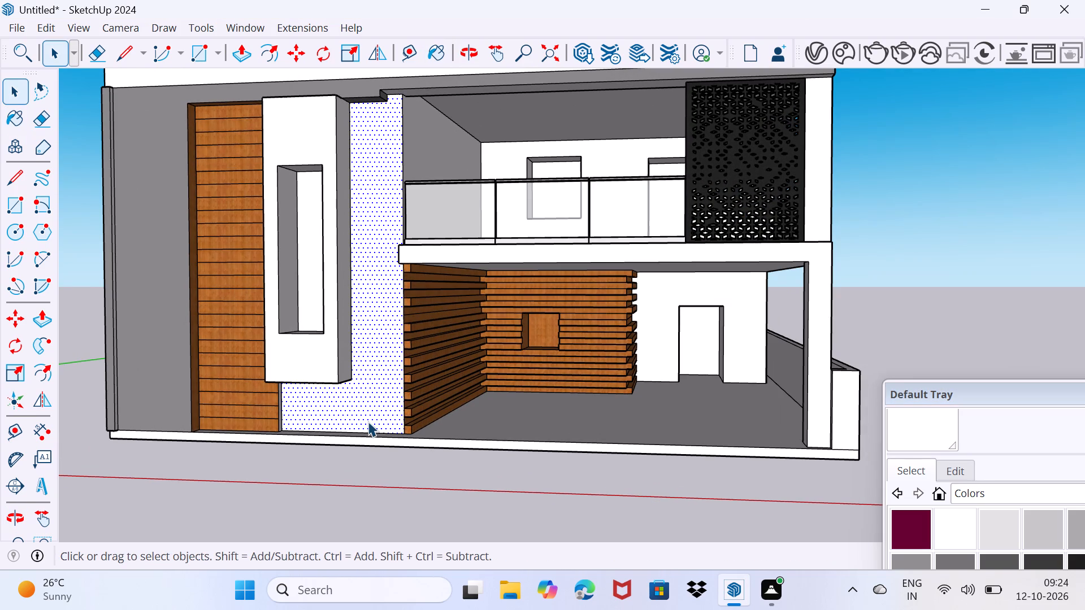
{"action": "key", "text": "p"}
{"action": "left_click", "coordinate": [368, 415]}
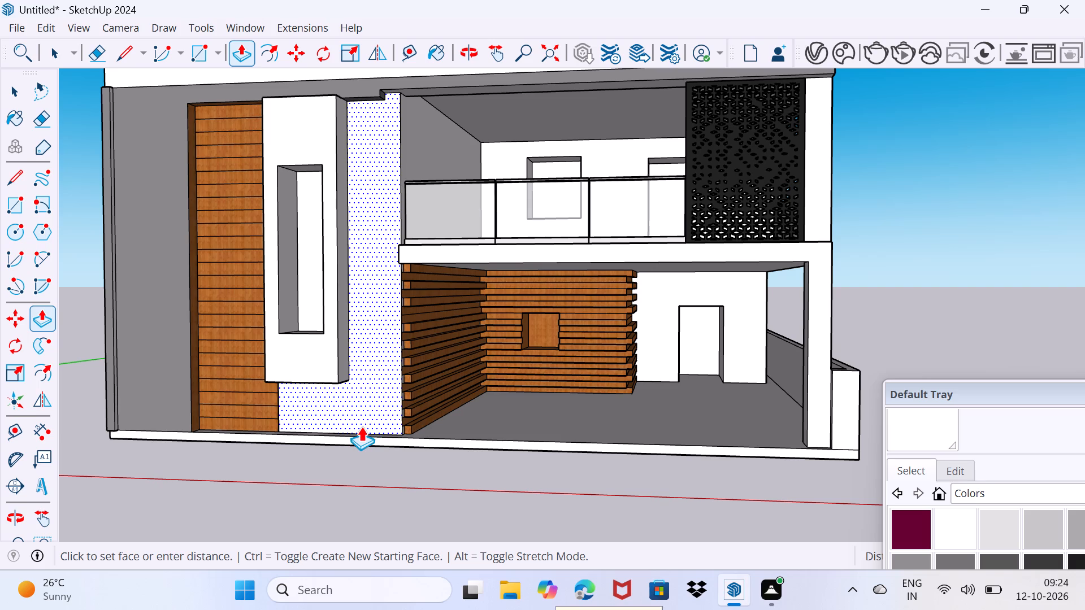
{"action": "scroll", "coordinate": [361, 426], "scroll_direction": "up", "scroll_amount": 7}
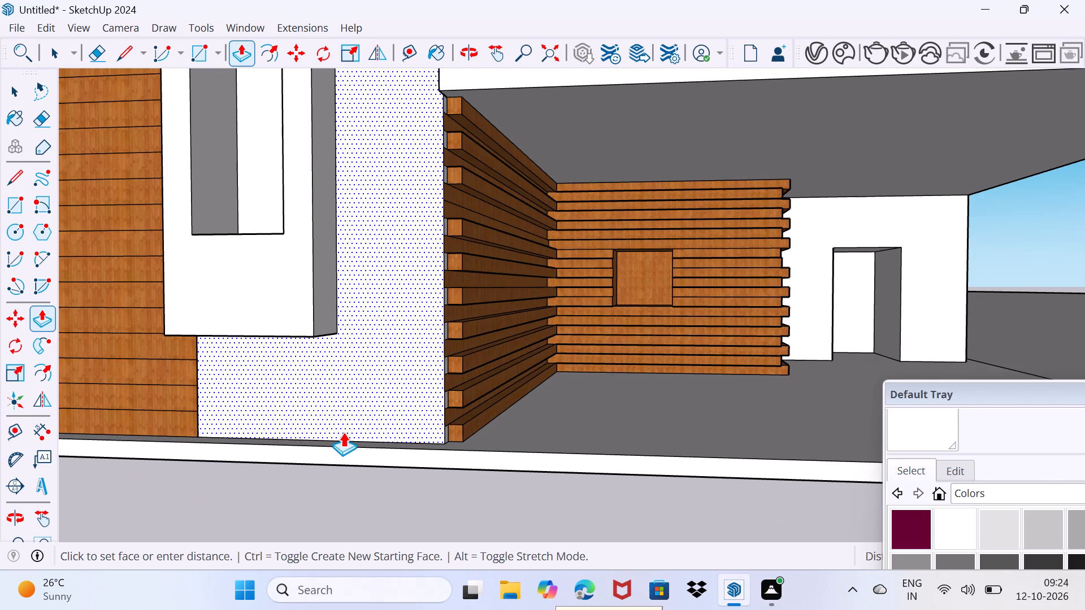
{"action": "left_click", "coordinate": [343, 432]}
{"action": "key", "text": "space"}
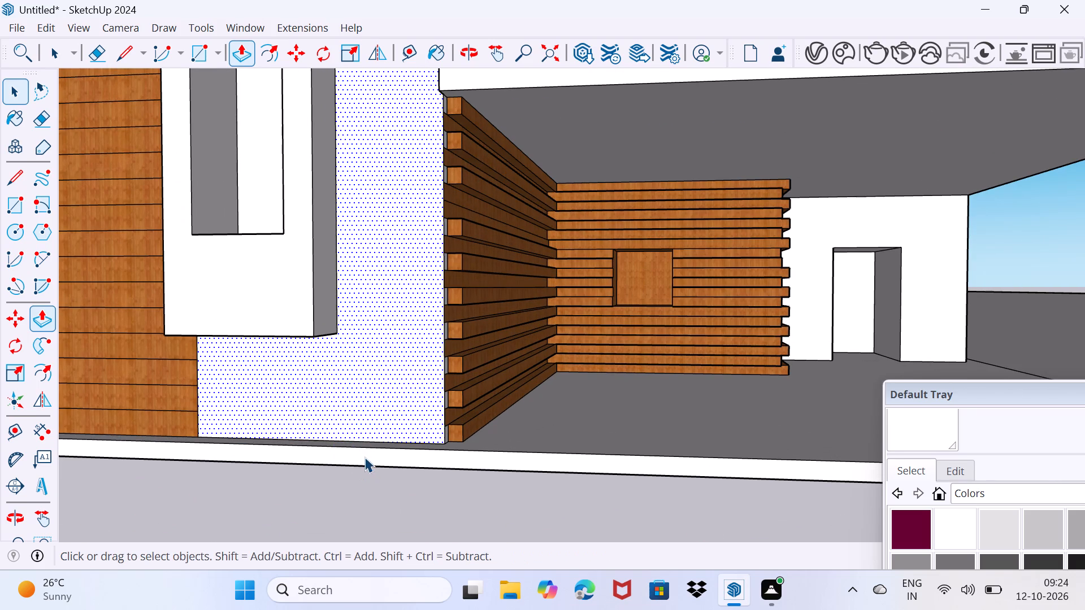
Pull the front face of the base slab slightly outward with Push/Pull.
{"action": "left_click_drag", "start_coordinate": [364, 457], "coordinate": [374, 445]}
{"action": "left_click", "coordinate": [370, 457]}
{"action": "scroll", "coordinate": [370, 457], "scroll_direction": "down", "scroll_amount": 4}
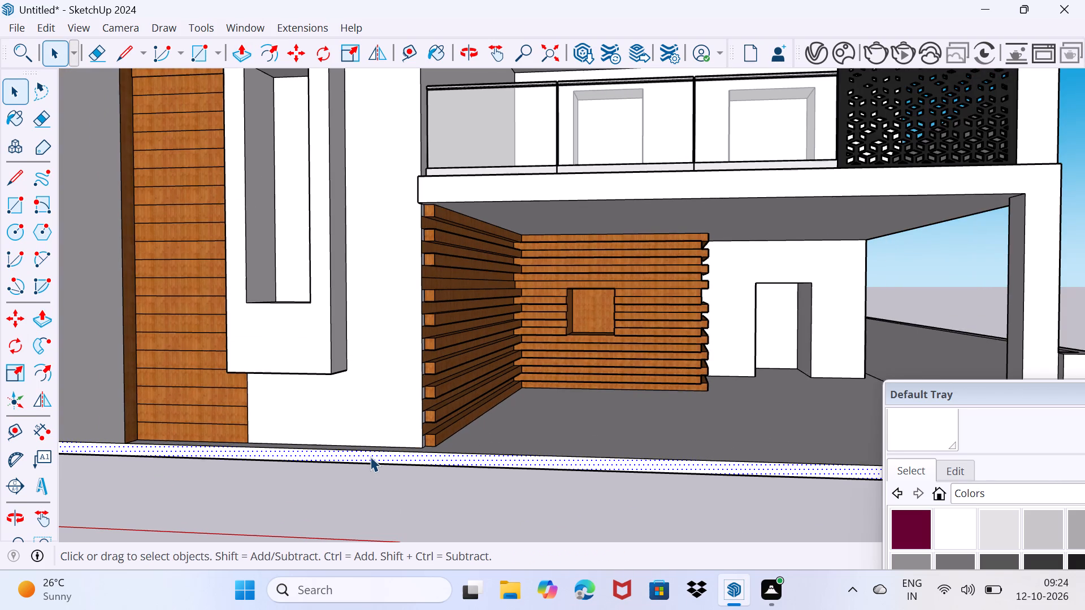
{"action": "key", "text": "p"}
{"action": "left_click", "coordinate": [368, 451]}
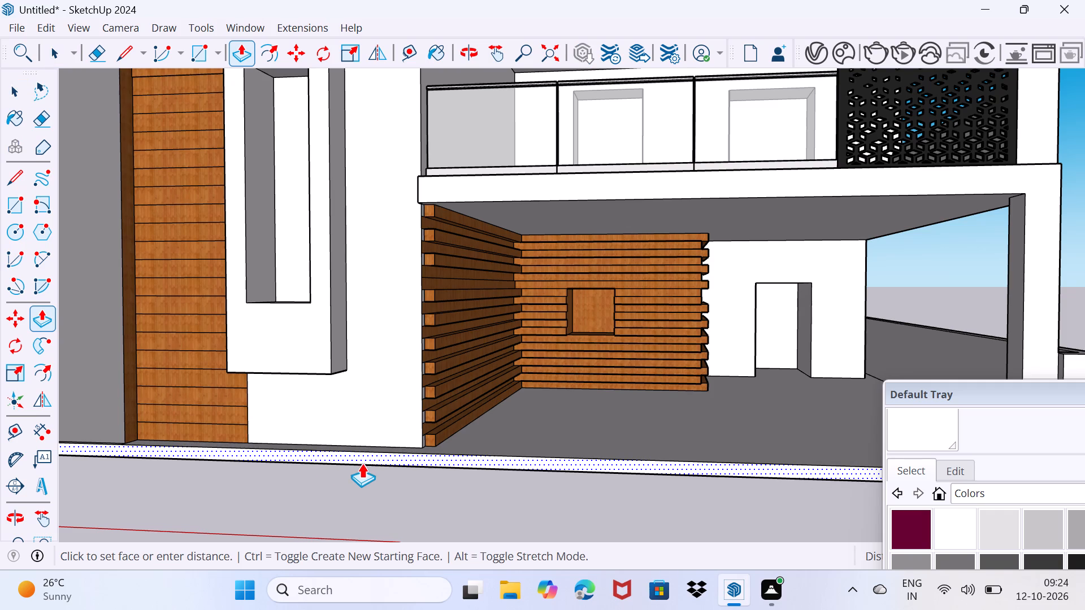
{"action": "left_click", "coordinate": [343, 477]}
{"action": "key", "text": "space"}
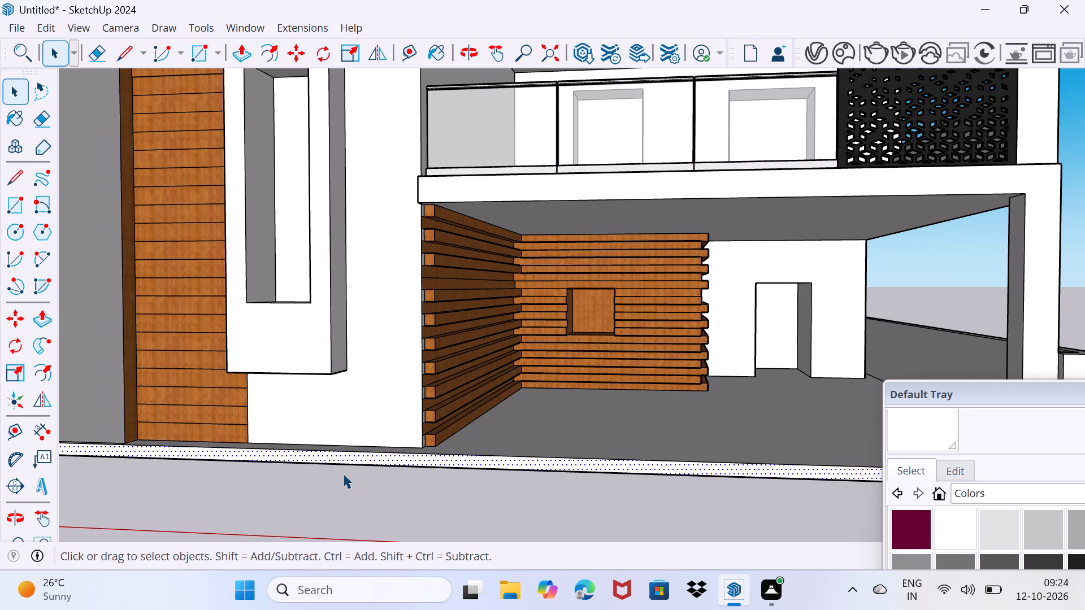
Pull the white wall face beside the wood-slatted wall slightly further forward with Push/Pull.
{"action": "left_click_drag", "start_coordinate": [343, 473], "coordinate": [349, 462]}
{"action": "left_click", "coordinate": [372, 416]}
{"action": "key", "text": "p"}
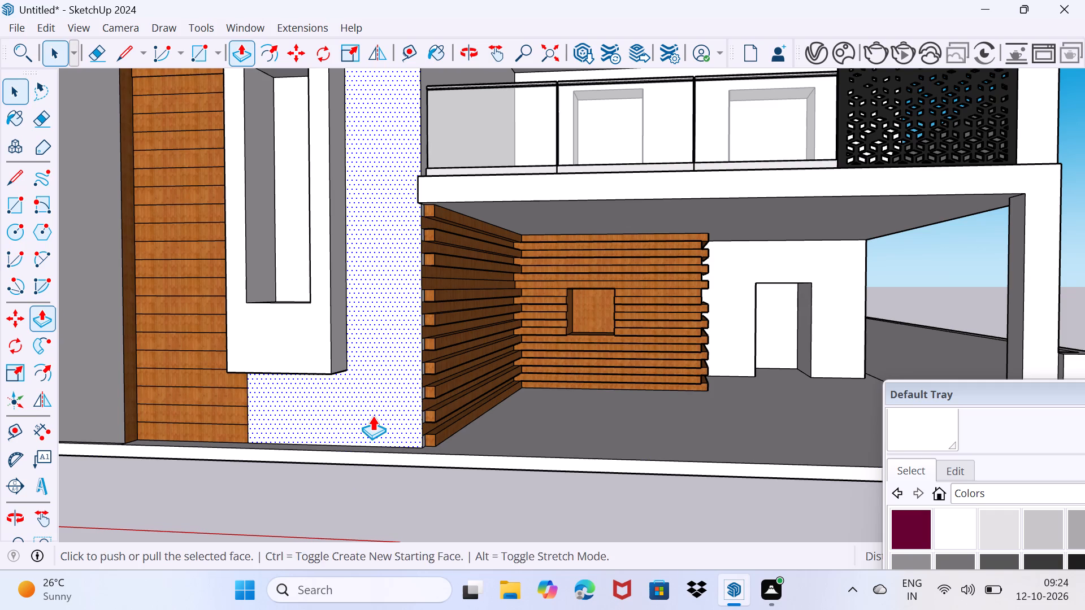
{"action": "left_click", "coordinate": [372, 415]}
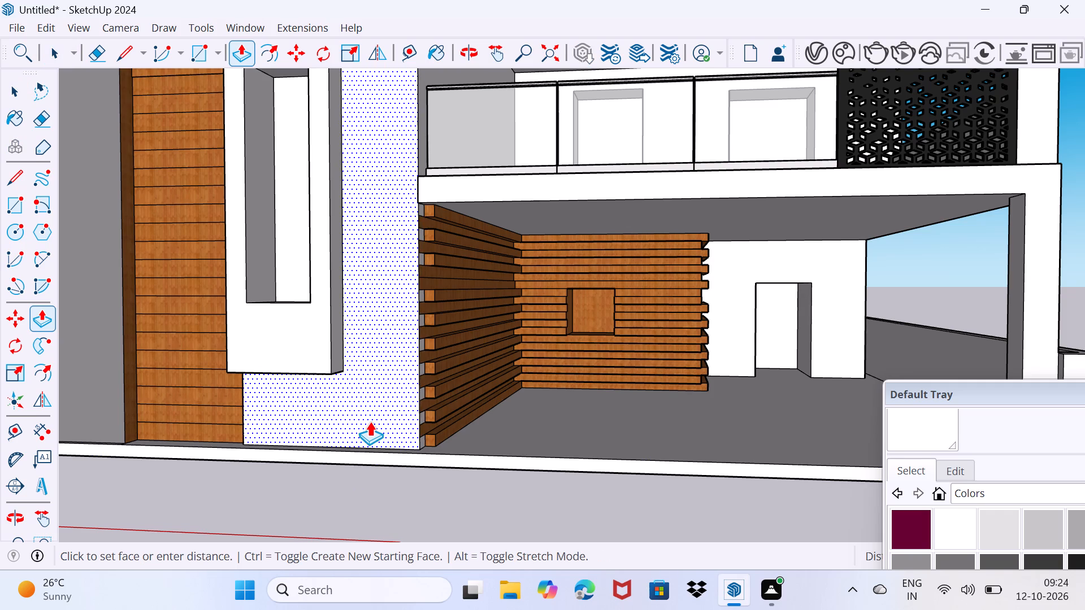
{"action": "left_click", "coordinate": [368, 422]}
{"action": "key", "text": "space"}
{"action": "left_click_drag", "start_coordinate": [368, 422], "coordinate": [383, 398]}
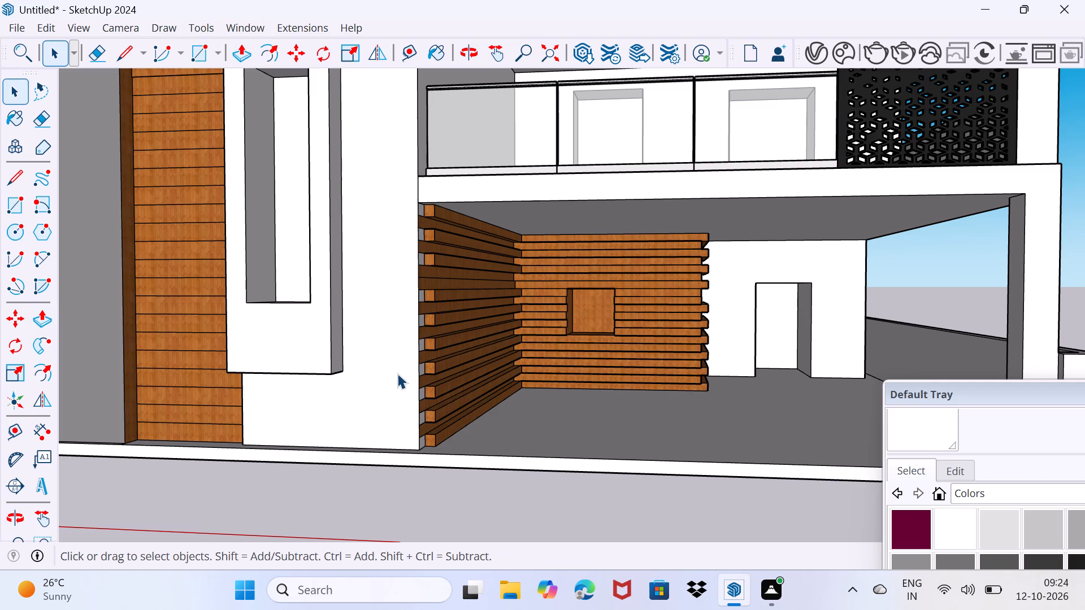
Draw a vertical line down the wall's side face, from top to bottom, where the white end strip meets the projecting wood slats.
{"action": "scroll", "coordinate": [285, 226], "scroll_direction": "up", "scroll_amount": 2}
{"action": "middle_click_drag", "start_coordinate": [426, 306], "coordinate": [422, 306]}
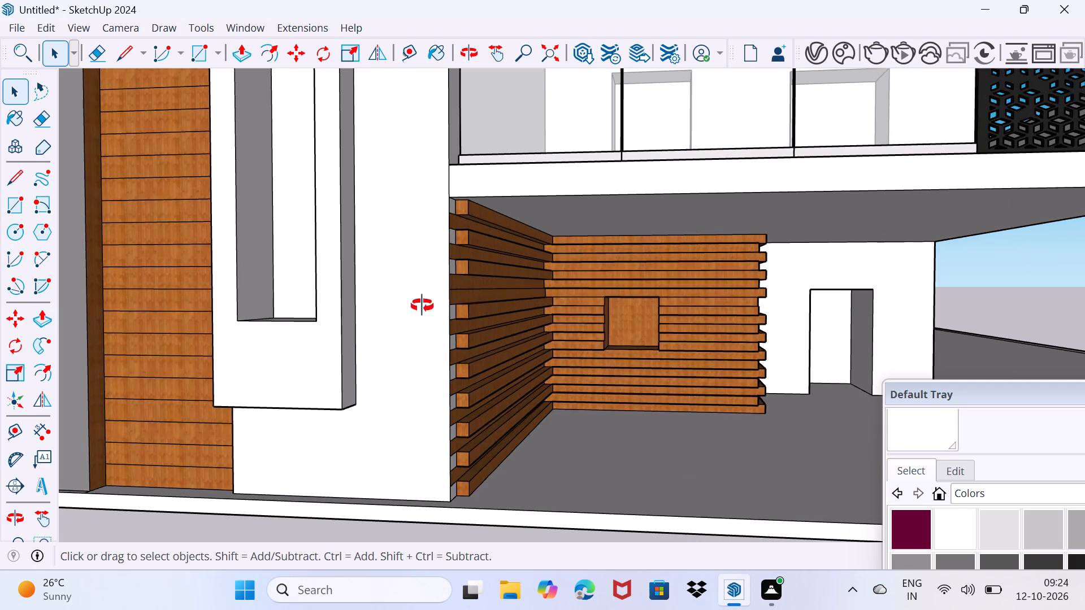
{"action": "middle_click_drag", "start_coordinate": [422, 306], "coordinate": [298, 307]}
{"action": "scroll", "coordinate": [365, 309], "scroll_direction": "up", "scroll_amount": 3}
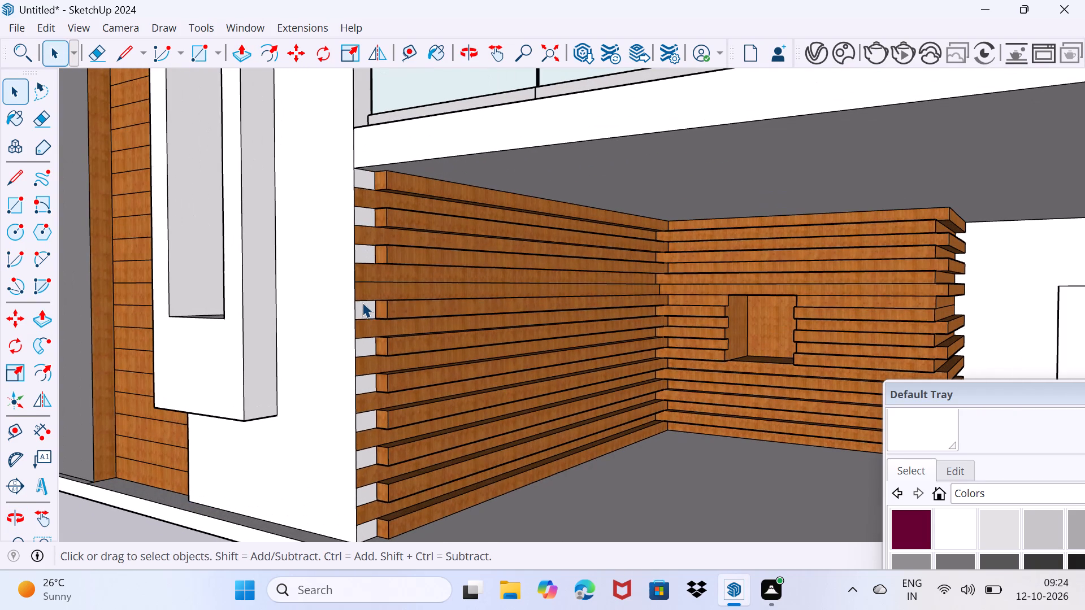
{"action": "scroll", "coordinate": [363, 217], "scroll_direction": "up", "scroll_amount": 2}
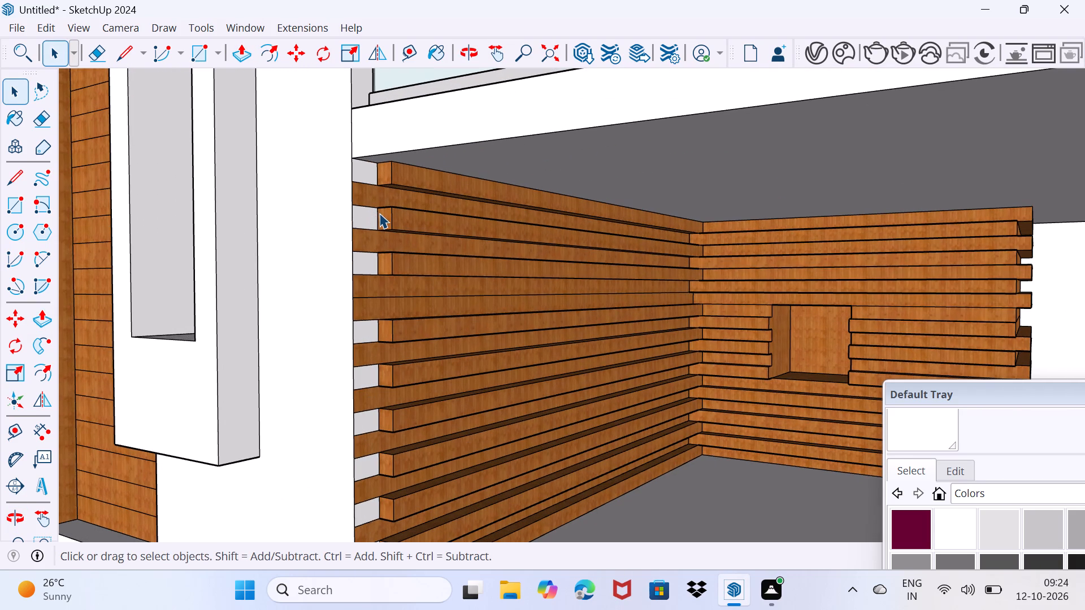
{"action": "key", "text": "l"}
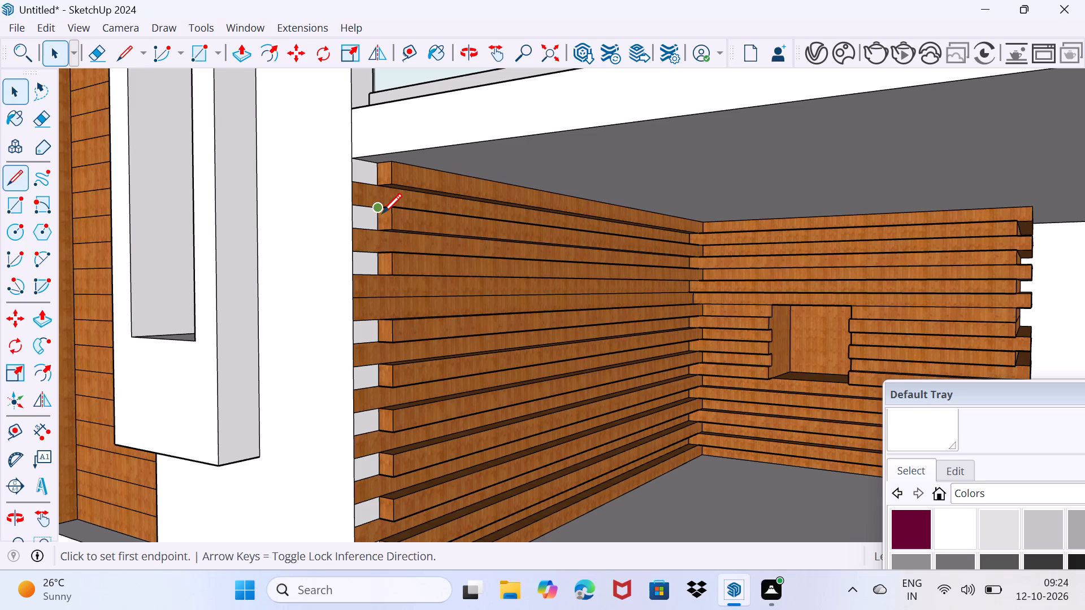
{"action": "left_click", "coordinate": [378, 170]}
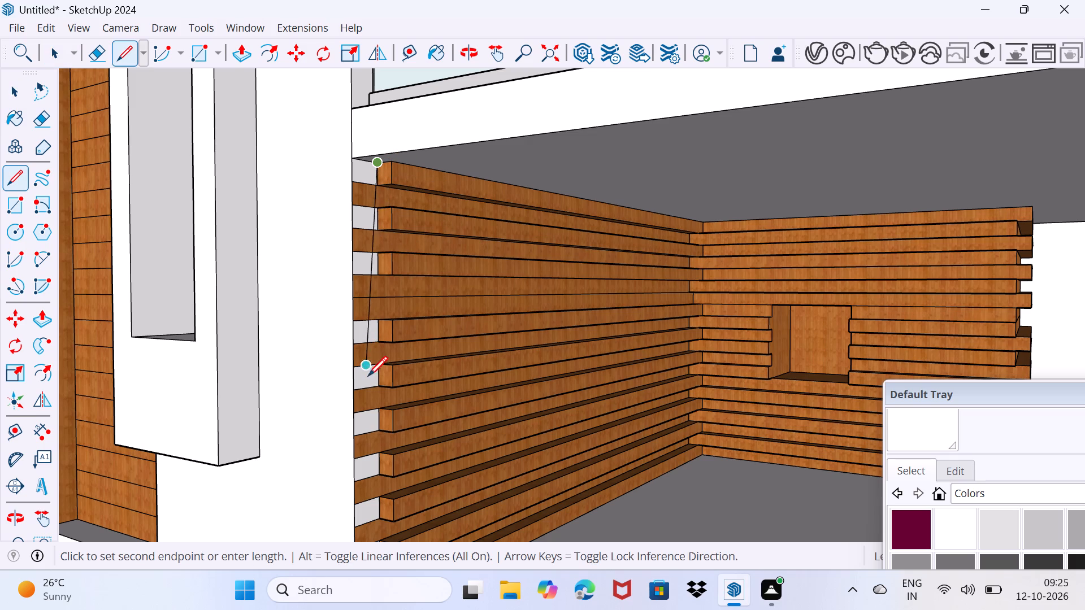
{"action": "middle_click_drag", "start_coordinate": [376, 399], "coordinate": [368, 293]}
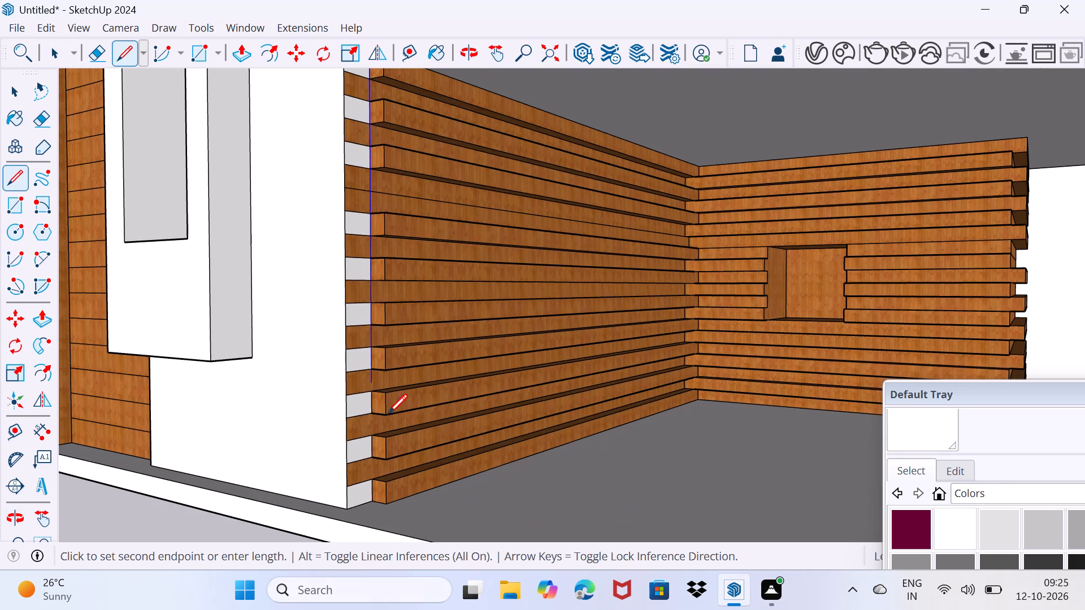
{"action": "left_click", "coordinate": [373, 506]}
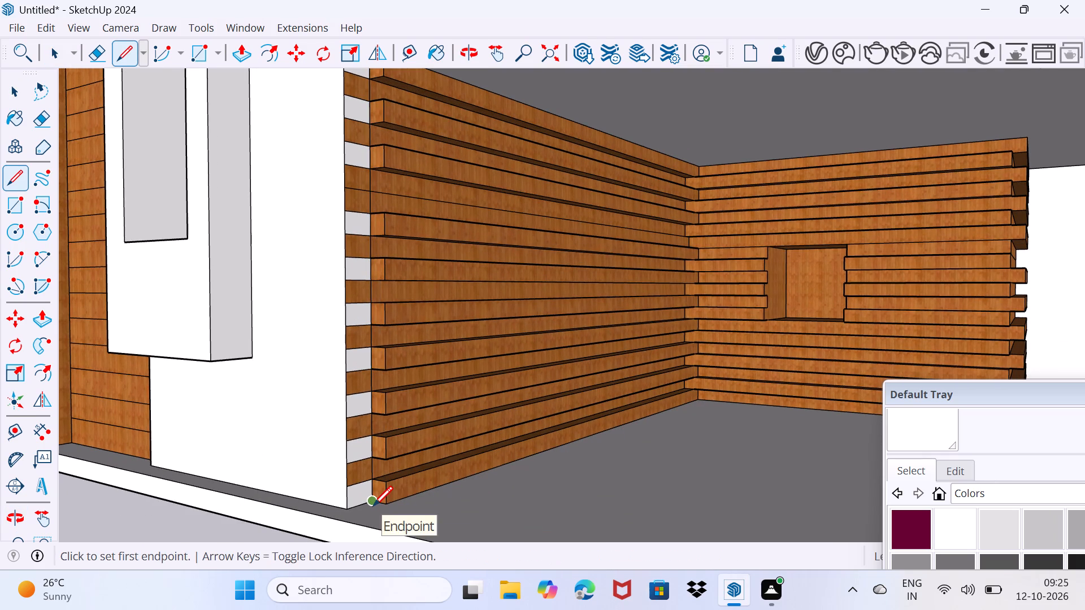
{"action": "key", "text": "space"}
Paint the wood-coloured segments of the wall's narrow side strip, in front of the slat ends, with the current white material.
{"action": "left_click", "coordinate": [897, 425]}
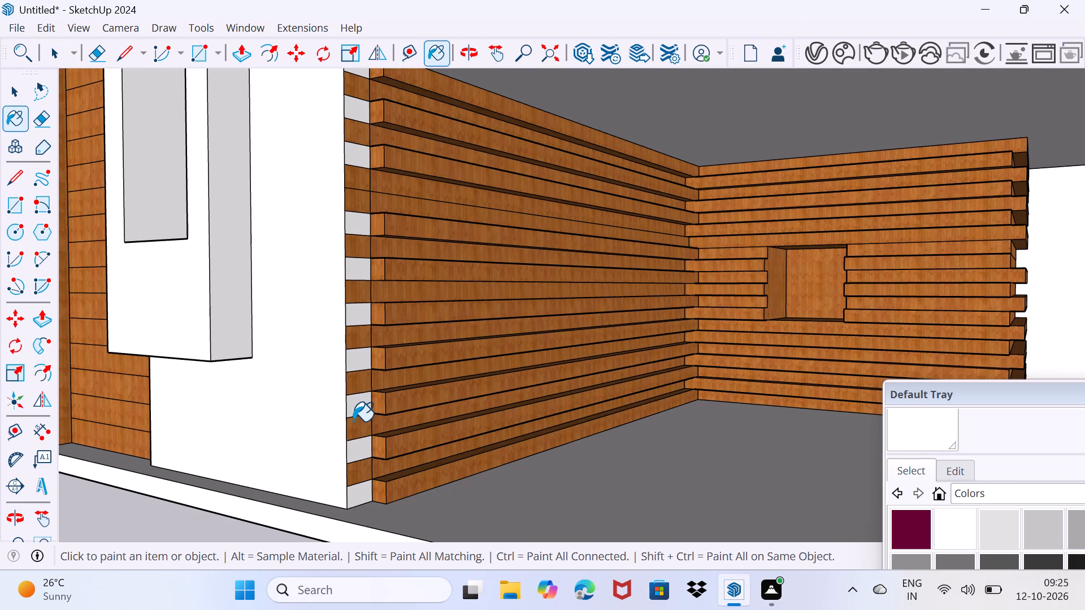
{"action": "left_click", "coordinate": [353, 421]}
{"action": "left_click", "coordinate": [355, 384]}
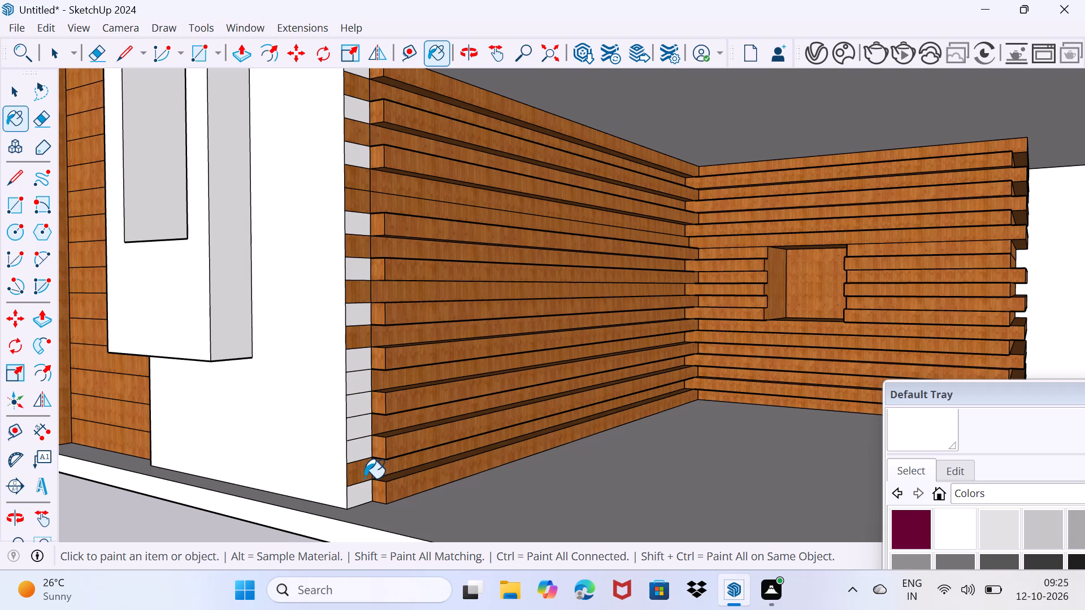
{"action": "left_click", "coordinate": [364, 478]}
{"action": "left_click", "coordinate": [354, 345]}
{"action": "left_click", "coordinate": [352, 291]}
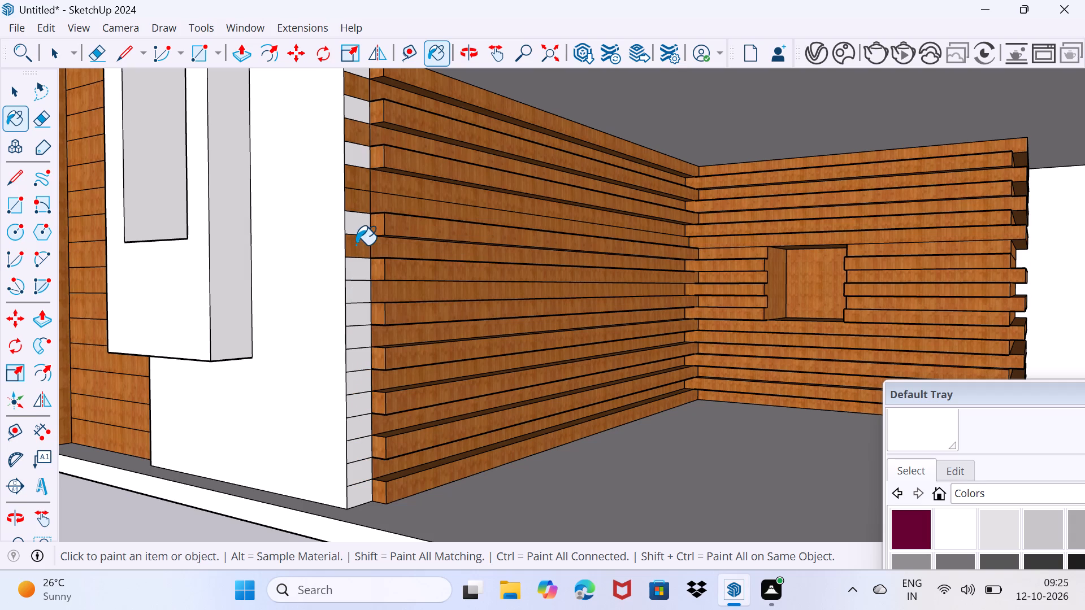
{"action": "left_click", "coordinate": [356, 246]}
{"action": "left_click", "coordinate": [350, 197]}
{"action": "left_click", "coordinate": [357, 180]}
{"action": "left_click", "coordinate": [356, 127]}
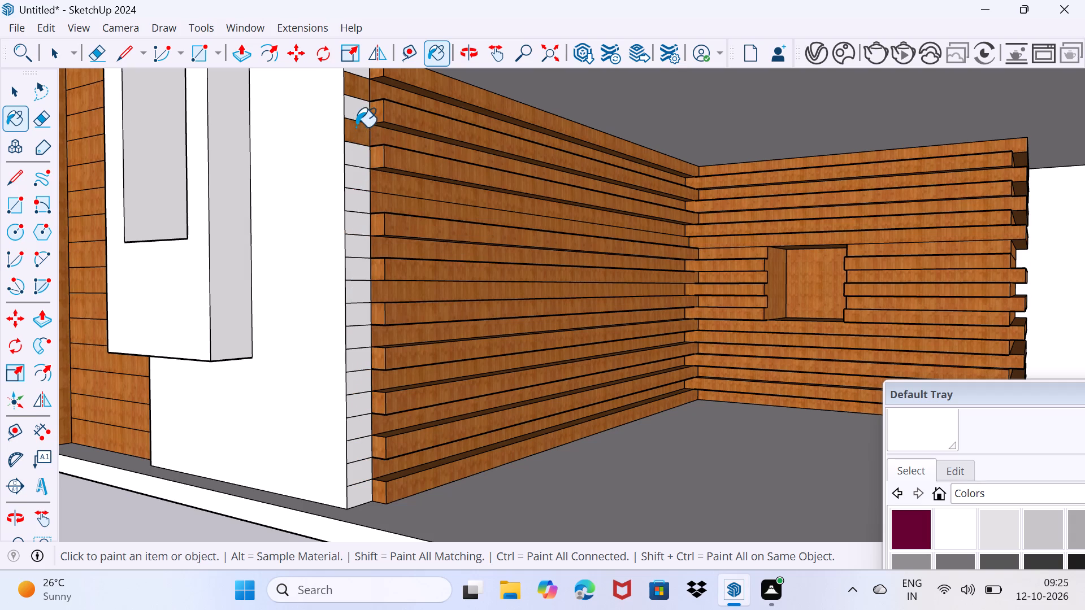
{"action": "left_click", "coordinate": [354, 82]}
Erase the horizontal dividing edges across the white side strip, from top to bottom, so it forms one clean face.
{"action": "middle_click_drag", "start_coordinate": [354, 103], "coordinate": [377, 202]}
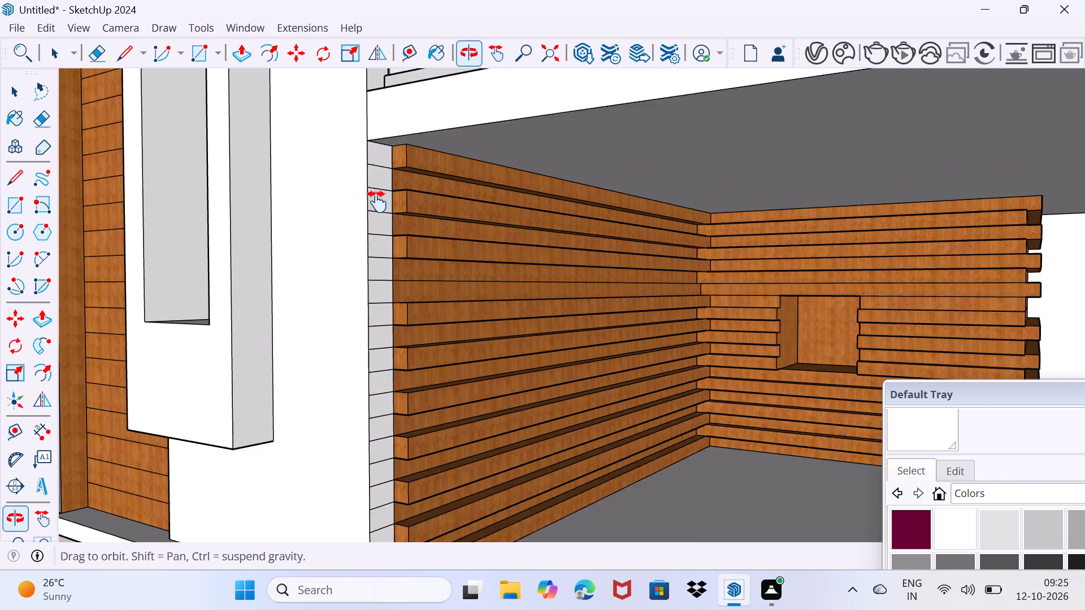
{"action": "middle_click_drag", "start_coordinate": [377, 202], "coordinate": [363, 163]}
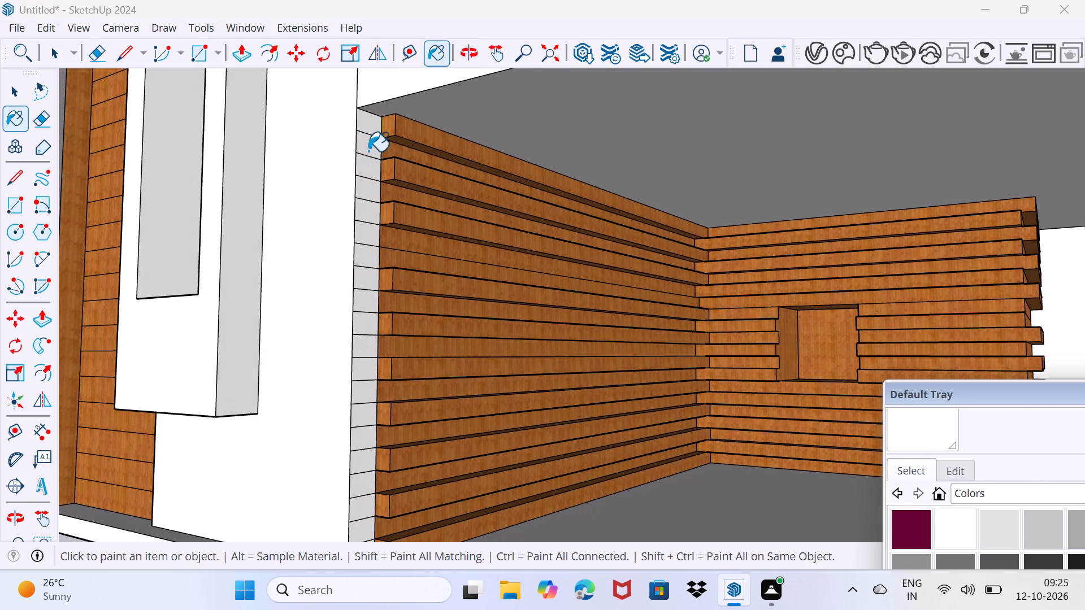
{"action": "key", "text": "e"}
{"action": "left_click_drag", "start_coordinate": [370, 132], "coordinate": [369, 138]}
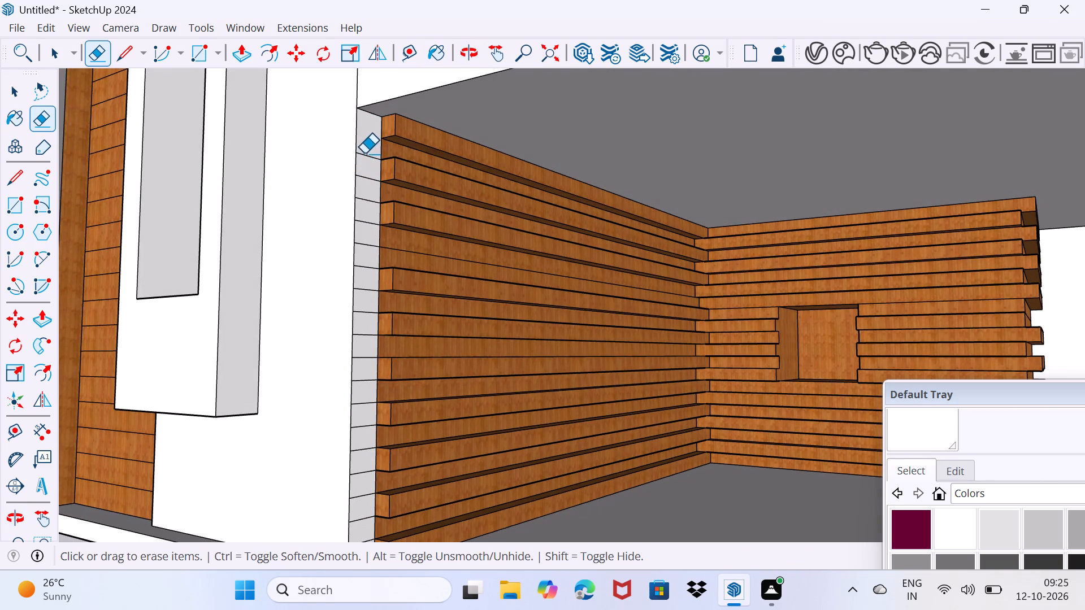
{"action": "left_click_drag", "start_coordinate": [364, 153], "coordinate": [365, 162]}
{"action": "scroll", "coordinate": [363, 198], "scroll_direction": "down", "scroll_amount": 1}
{"action": "middle_click_drag", "start_coordinate": [364, 229], "coordinate": [358, 185], "text": "shift"}
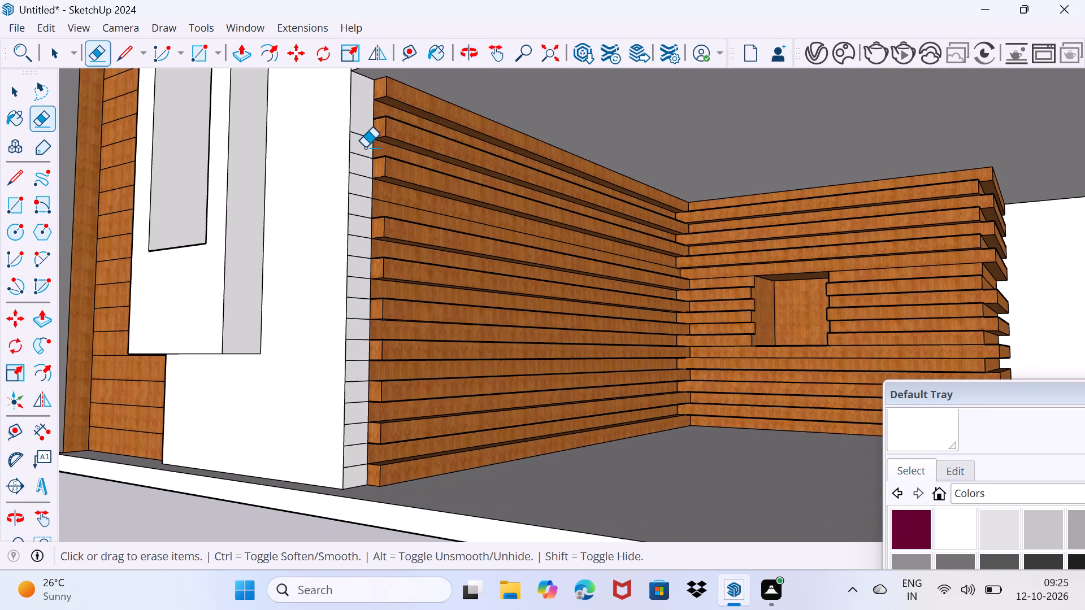
{"action": "left_click_drag", "start_coordinate": [364, 132], "coordinate": [362, 142]}
{"action": "left_click_drag", "start_coordinate": [362, 147], "coordinate": [361, 165]}
{"action": "left_click_drag", "start_coordinate": [362, 168], "coordinate": [361, 242]}
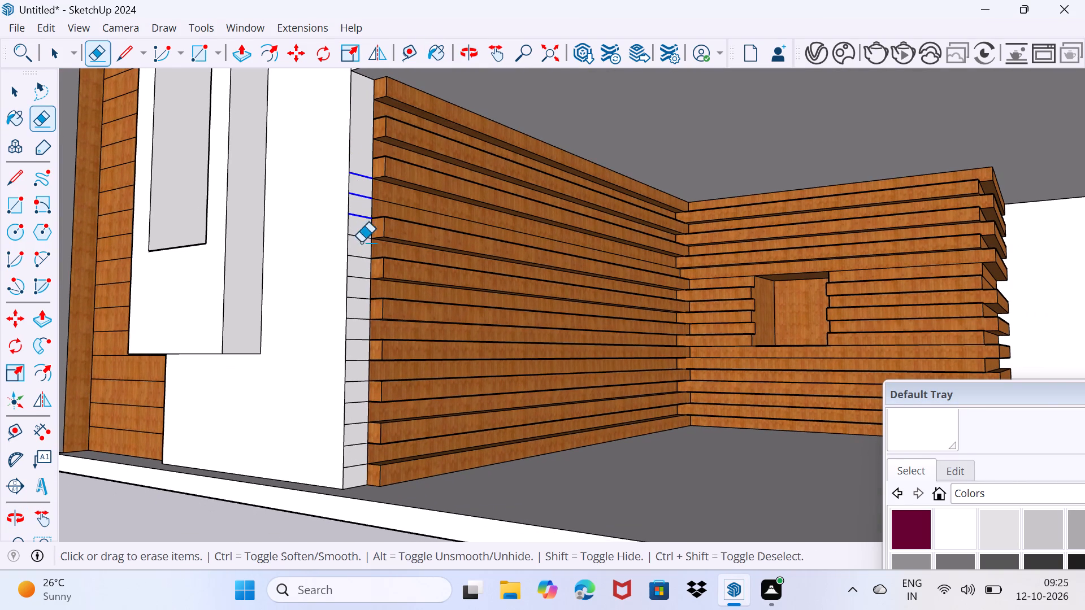
{"action": "left_click_drag", "start_coordinate": [361, 242], "coordinate": [355, 474]}
{"action": "key", "text": "space"}
Open 3D Warehouse to look for models for the facade.
{"action": "scroll", "coordinate": [333, 418], "scroll_direction": "down", "scroll_amount": 4}
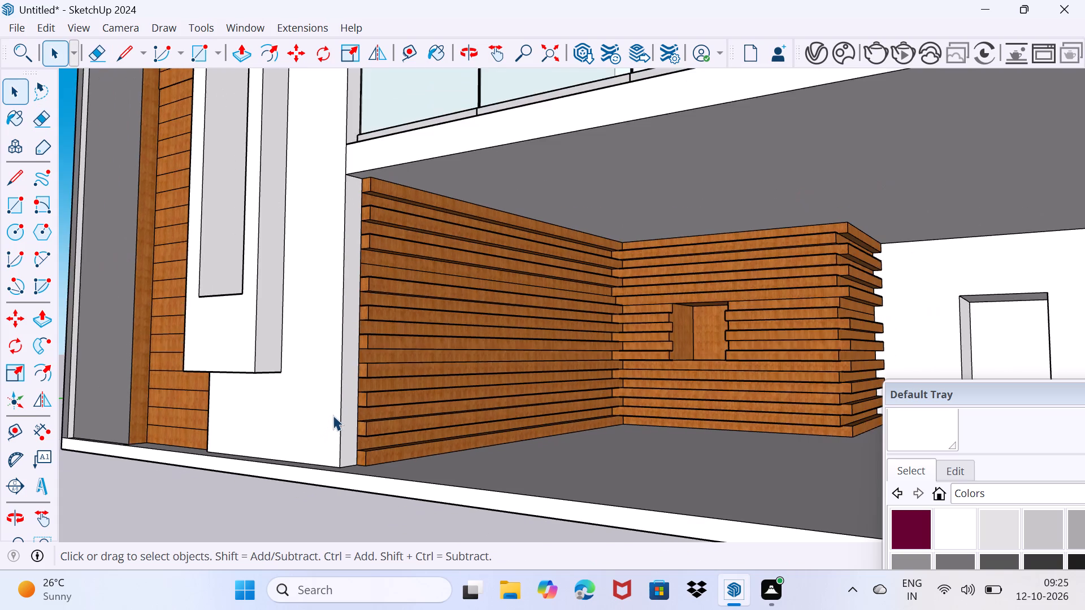
{"action": "scroll", "coordinate": [333, 415], "scroll_direction": "down", "scroll_amount": 2}
{"action": "middle_click_drag", "start_coordinate": [308, 416], "coordinate": [485, 481]}
{"action": "scroll", "coordinate": [485, 481], "scroll_direction": "down", "scroll_amount": 2}
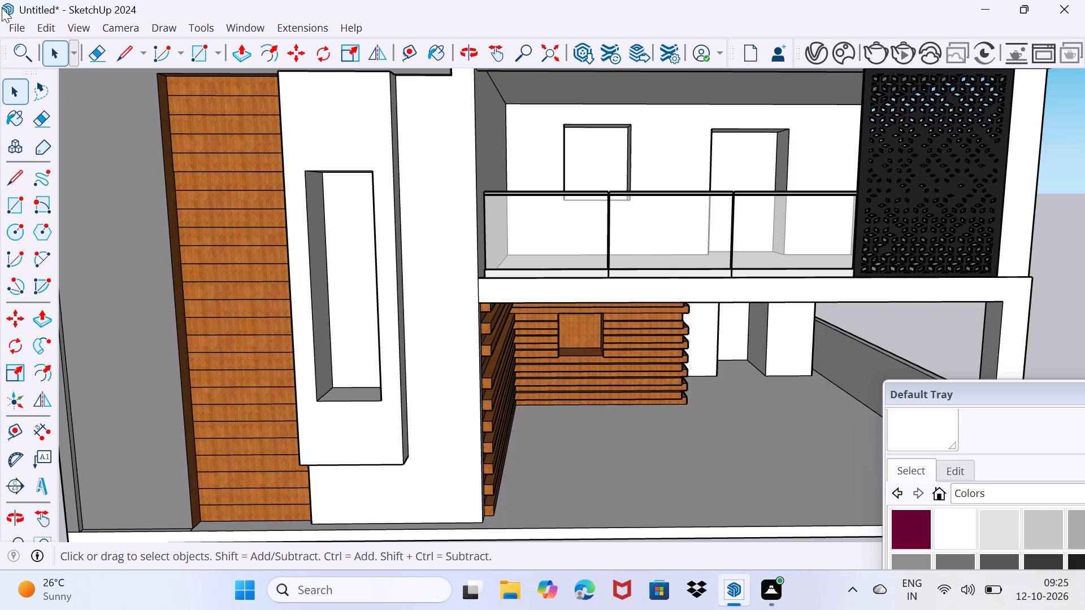
{"action": "scroll", "coordinate": [2, 8], "scroll_direction": "down", "scroll_amount": 3}
{"action": "scroll", "coordinate": [484, 286], "scroll_direction": "down", "scroll_amount": 3}
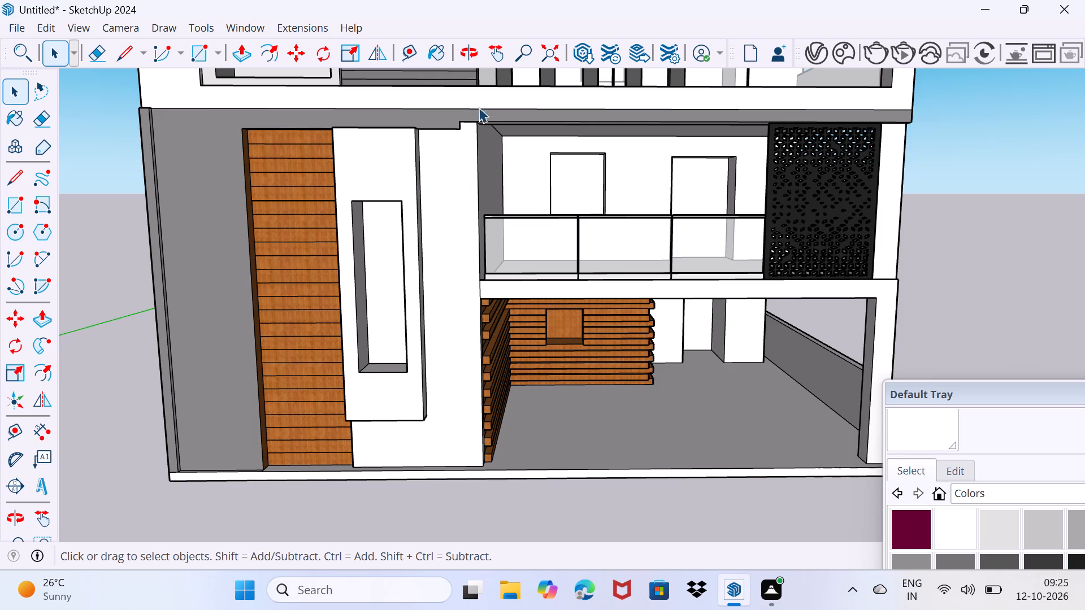
{"action": "left_click", "coordinate": [236, 22]}
{"action": "left_click", "coordinate": [301, 160]}
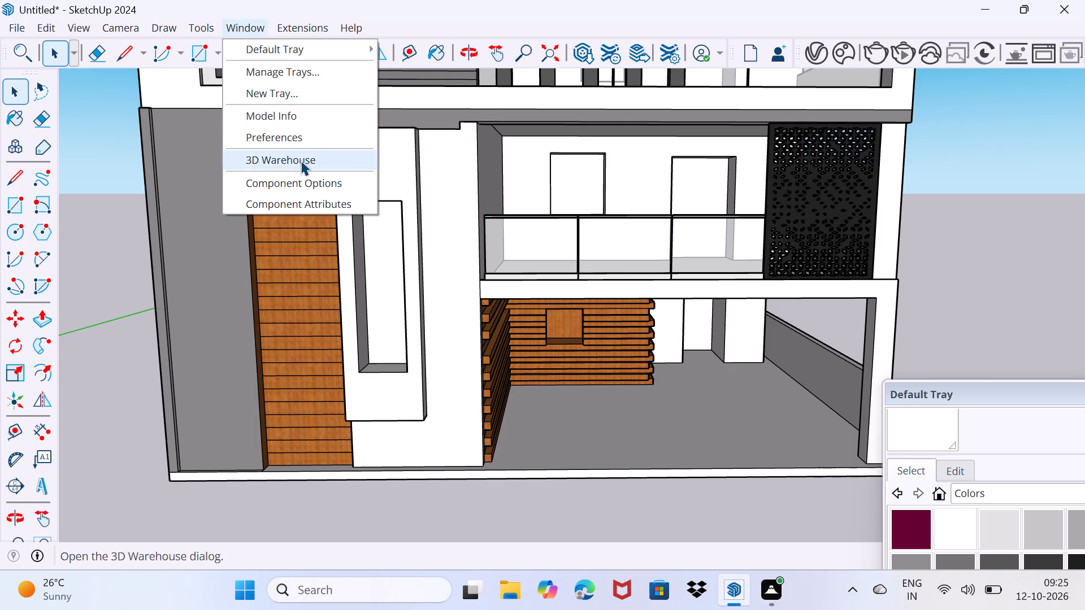